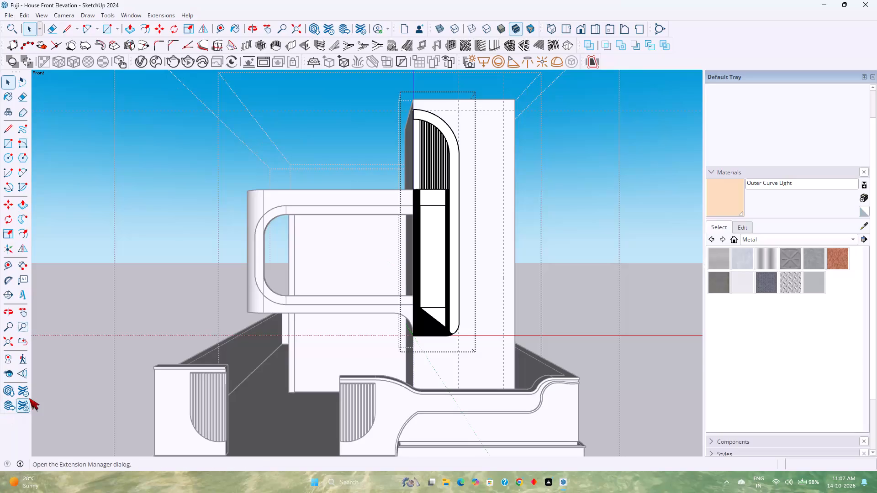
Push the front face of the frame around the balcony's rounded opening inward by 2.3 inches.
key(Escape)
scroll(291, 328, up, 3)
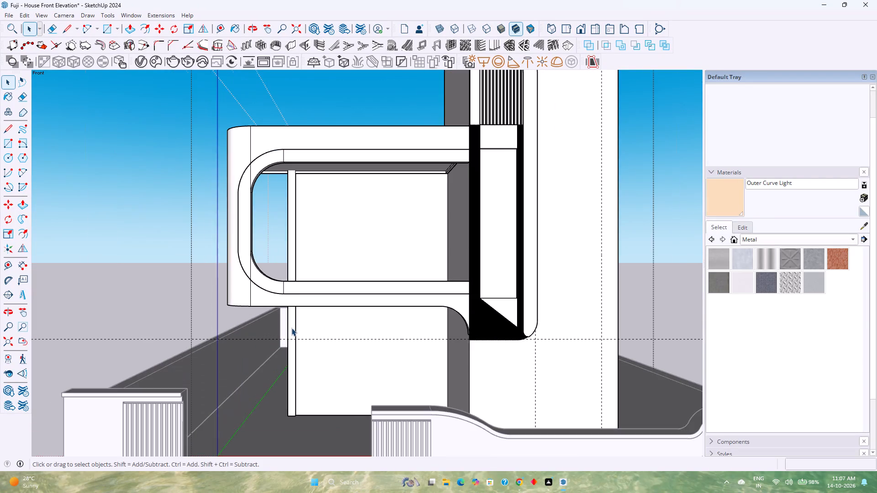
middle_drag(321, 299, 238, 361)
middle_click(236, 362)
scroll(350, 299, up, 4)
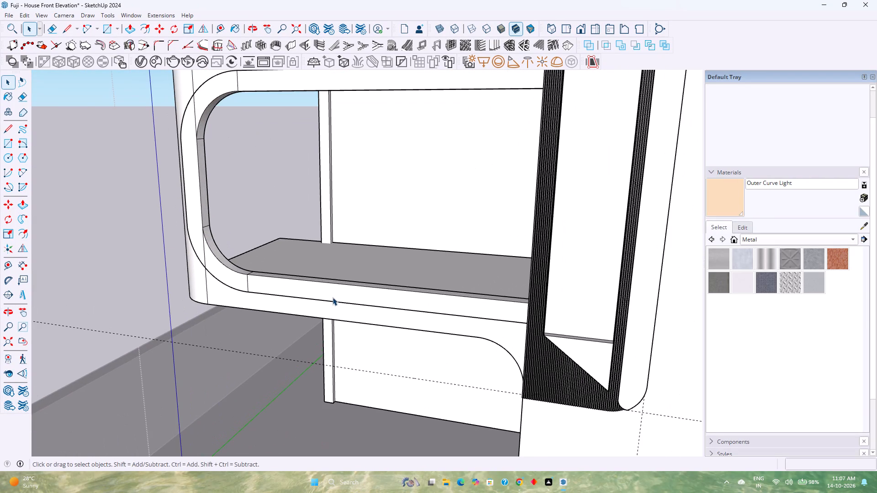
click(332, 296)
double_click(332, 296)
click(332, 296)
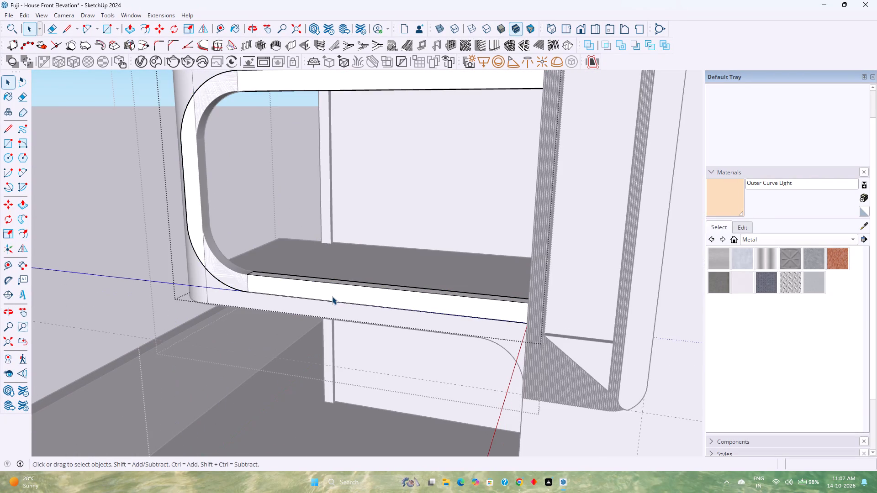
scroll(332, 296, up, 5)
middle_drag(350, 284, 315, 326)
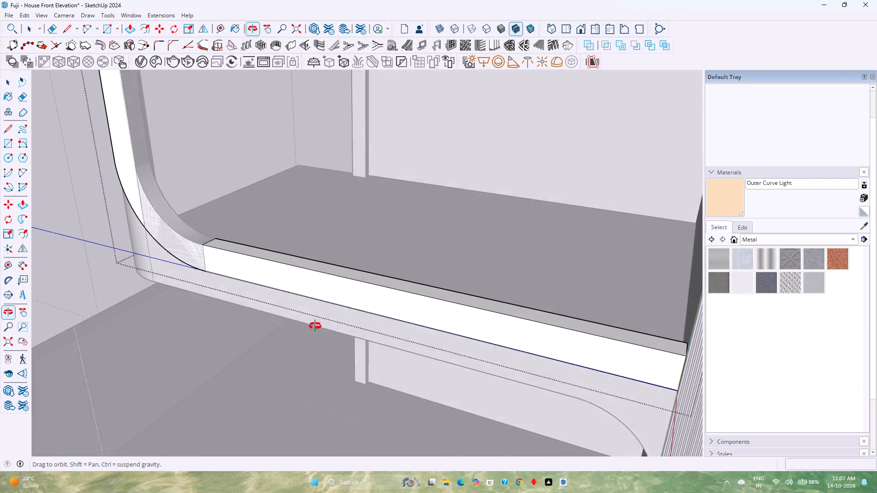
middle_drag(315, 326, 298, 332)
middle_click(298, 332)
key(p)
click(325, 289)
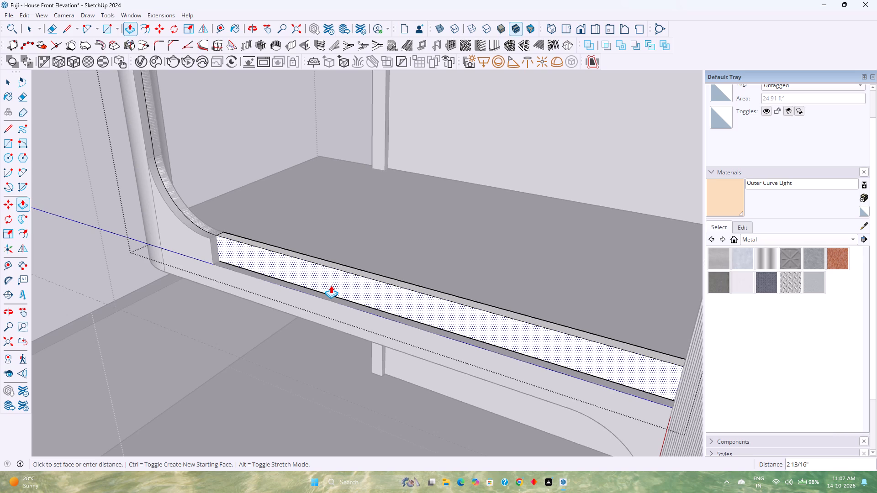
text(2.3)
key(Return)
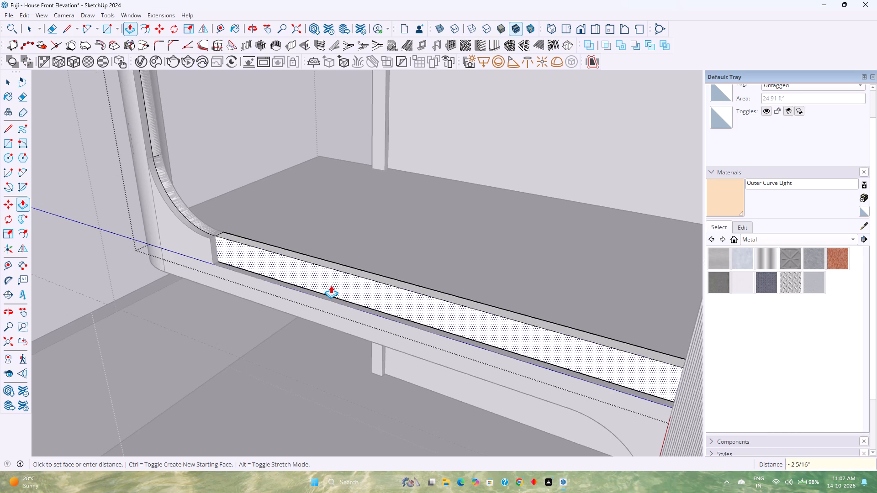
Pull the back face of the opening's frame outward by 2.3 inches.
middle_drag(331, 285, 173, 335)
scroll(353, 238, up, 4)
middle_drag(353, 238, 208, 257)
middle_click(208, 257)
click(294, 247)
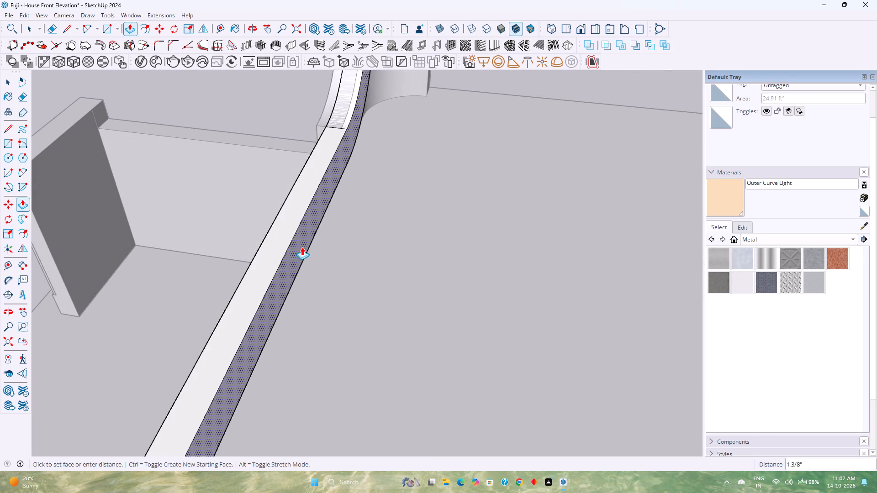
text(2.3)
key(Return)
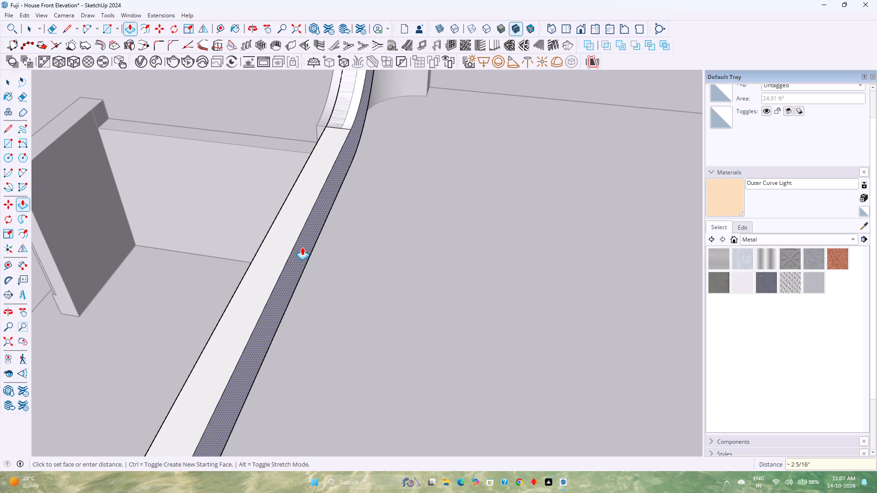
Examine the shifted frame against the curved balcony wall from several angles, including its rounded corners.
key(space)
middle_drag(250, 268, 496, 257)
scroll(496, 257, down, 7)
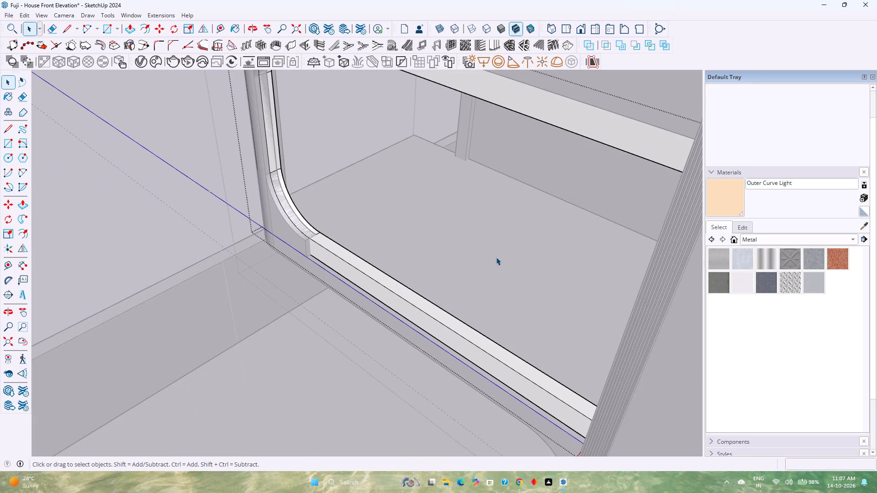
shift+middle_drag(477, 258, 448, 315)
middle_drag(413, 343, 459, 274)
middle_click(460, 273)
shift+middle_drag(465, 268, 437, 312)
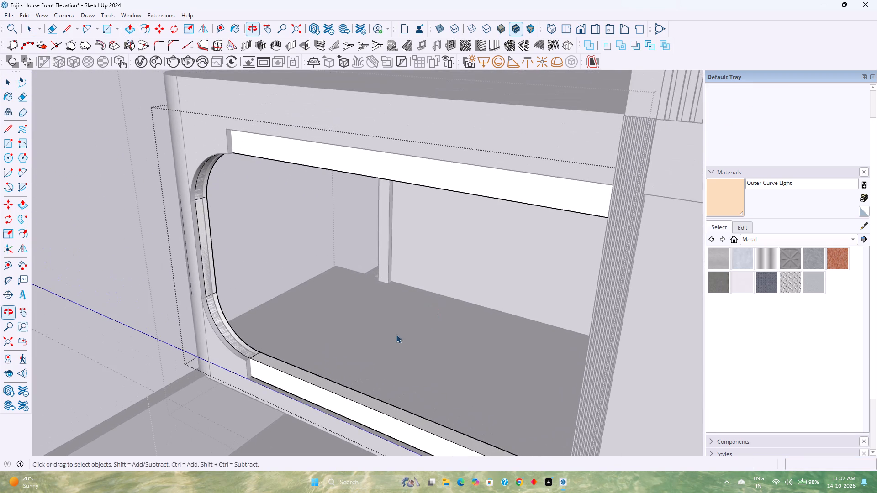
middle_drag(396, 335, 429, 293)
scroll(429, 293, down, 1)
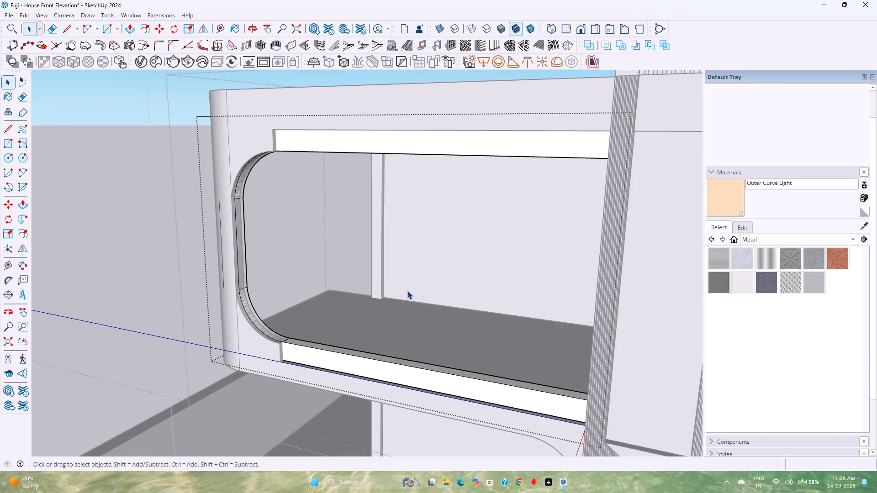
key(Escape)
middle_drag(379, 302, 407, 270)
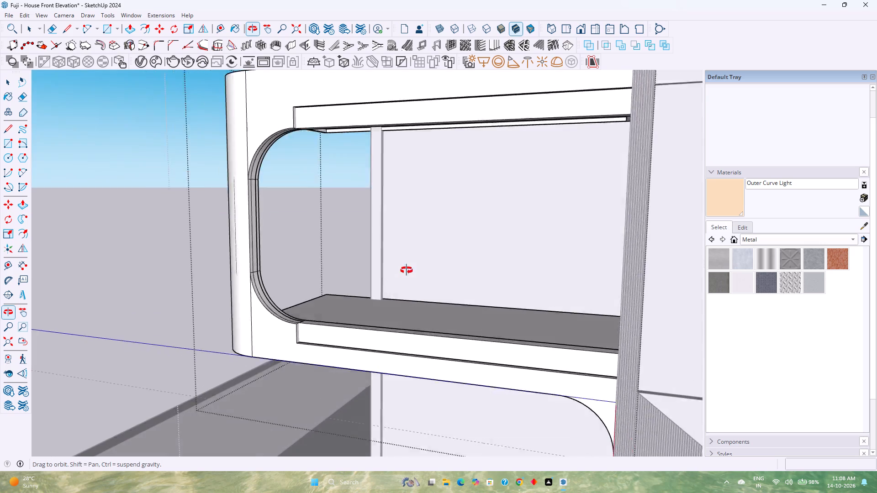
middle_drag(407, 270, 432, 242)
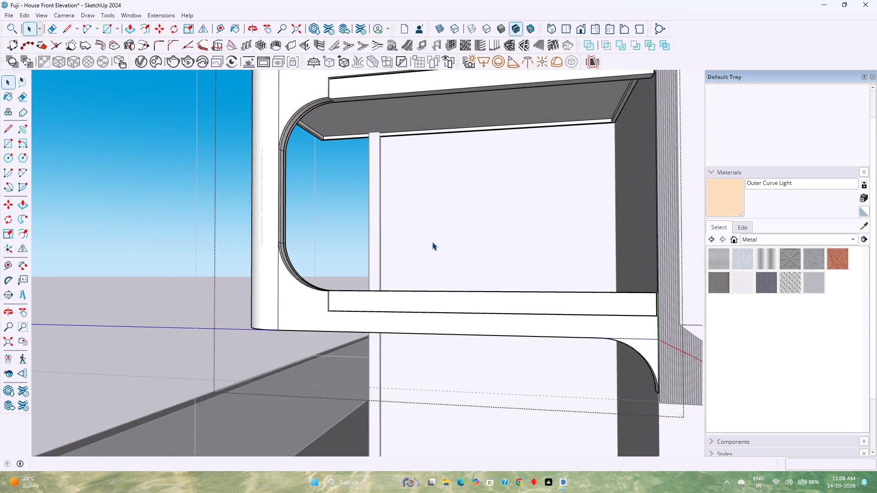
scroll(434, 242, down, 2)
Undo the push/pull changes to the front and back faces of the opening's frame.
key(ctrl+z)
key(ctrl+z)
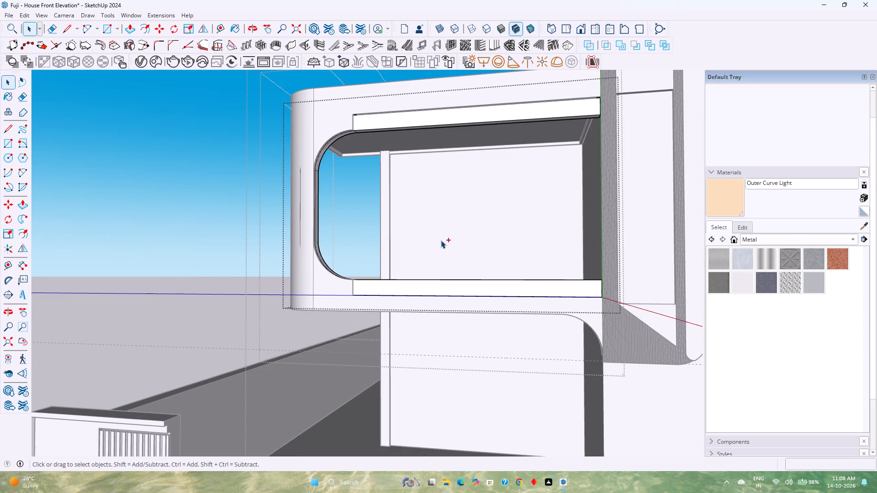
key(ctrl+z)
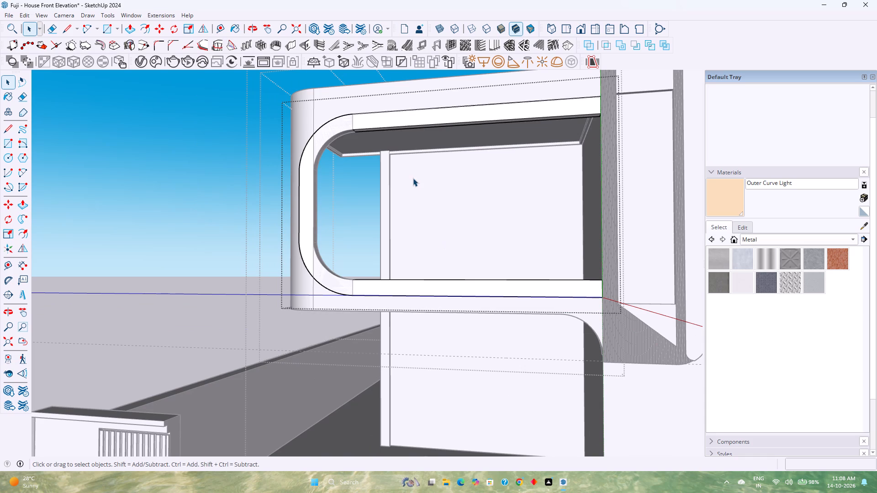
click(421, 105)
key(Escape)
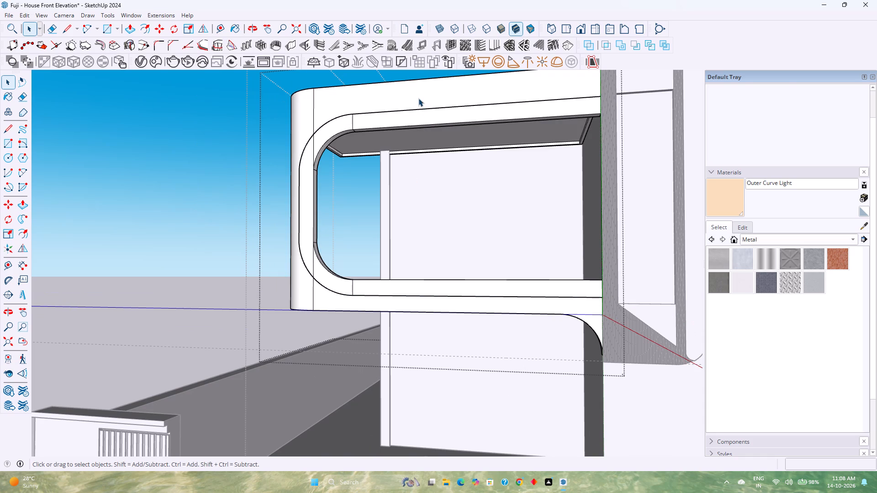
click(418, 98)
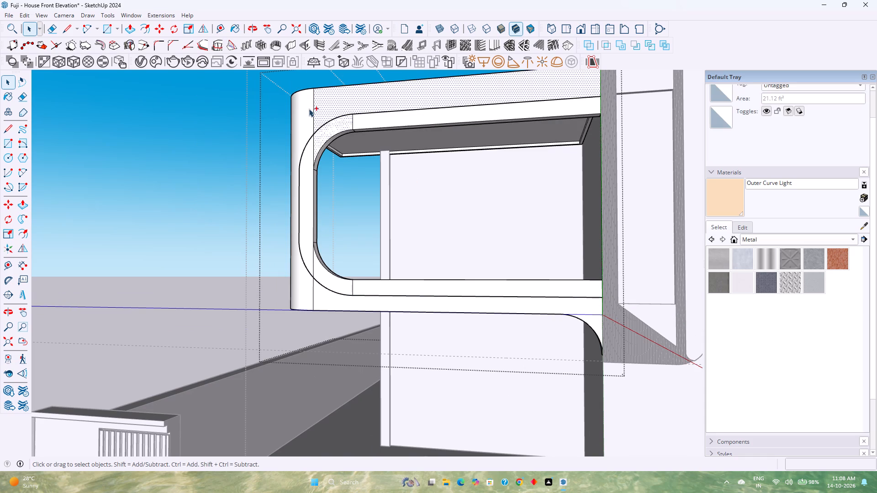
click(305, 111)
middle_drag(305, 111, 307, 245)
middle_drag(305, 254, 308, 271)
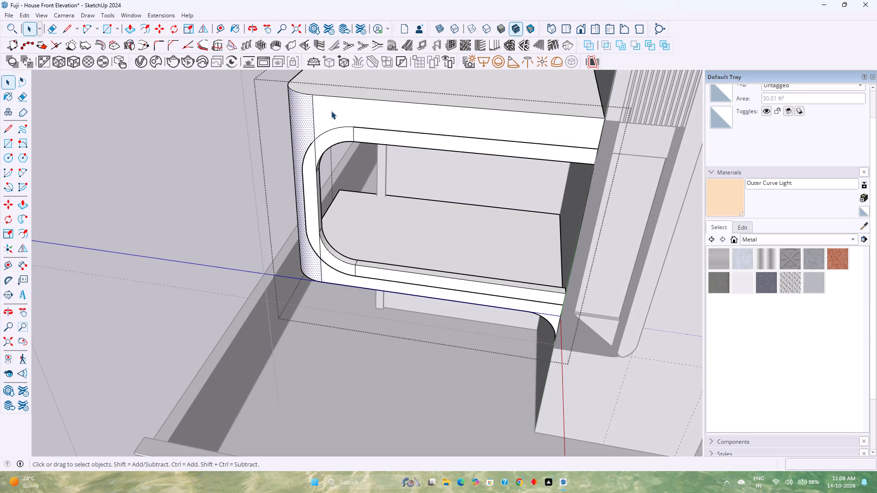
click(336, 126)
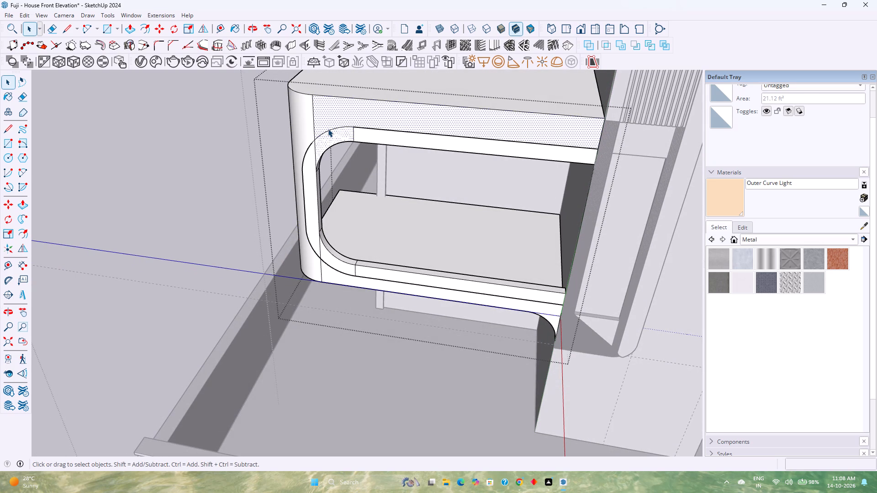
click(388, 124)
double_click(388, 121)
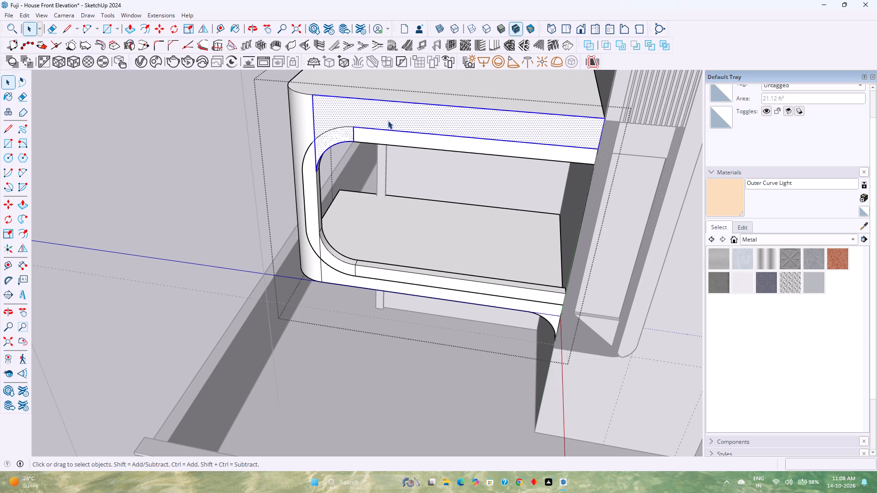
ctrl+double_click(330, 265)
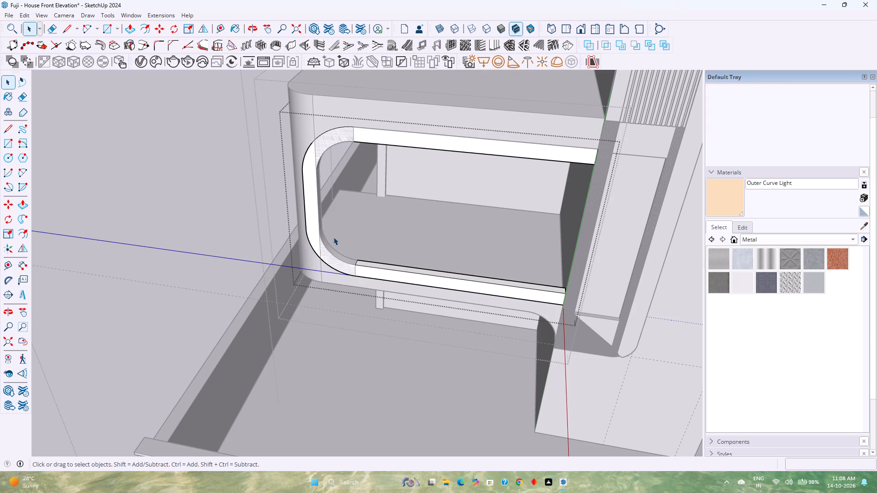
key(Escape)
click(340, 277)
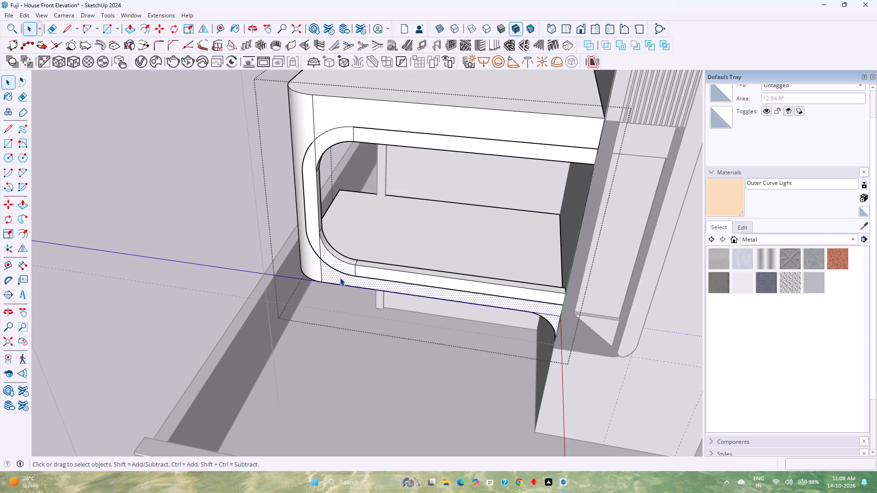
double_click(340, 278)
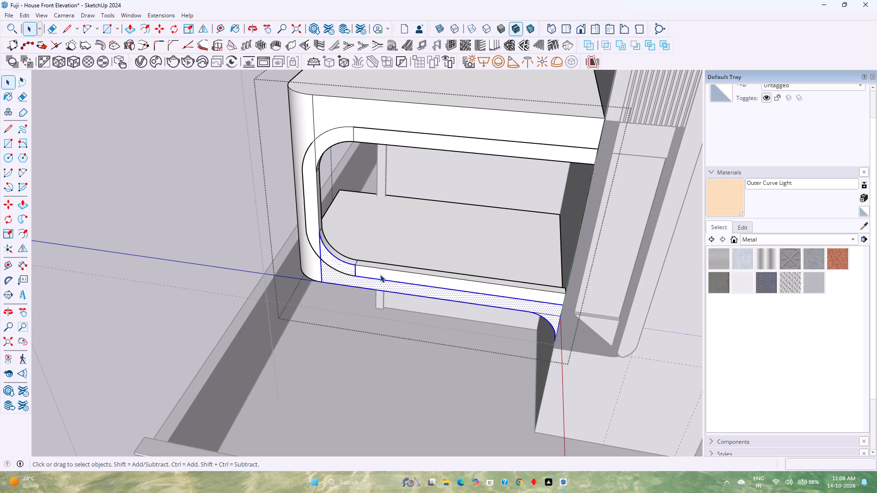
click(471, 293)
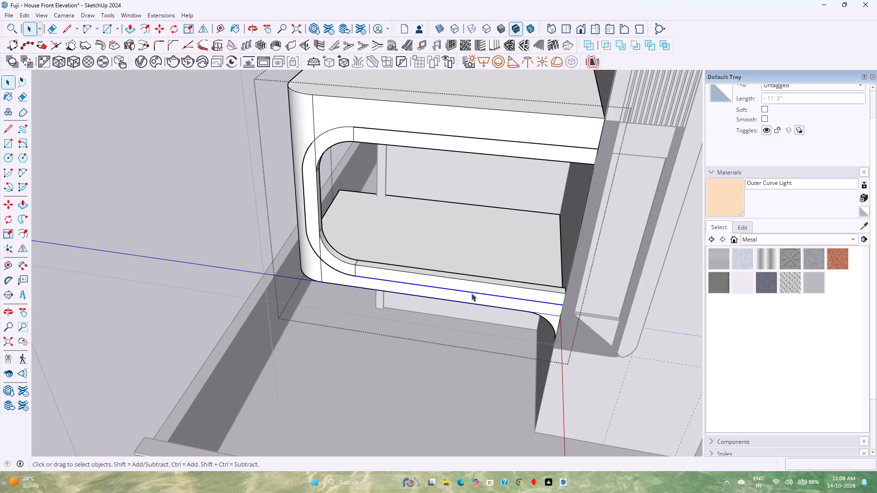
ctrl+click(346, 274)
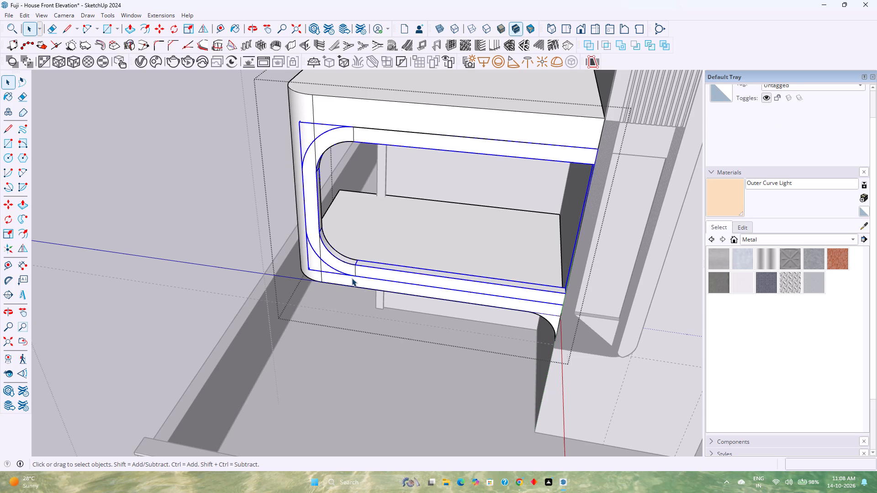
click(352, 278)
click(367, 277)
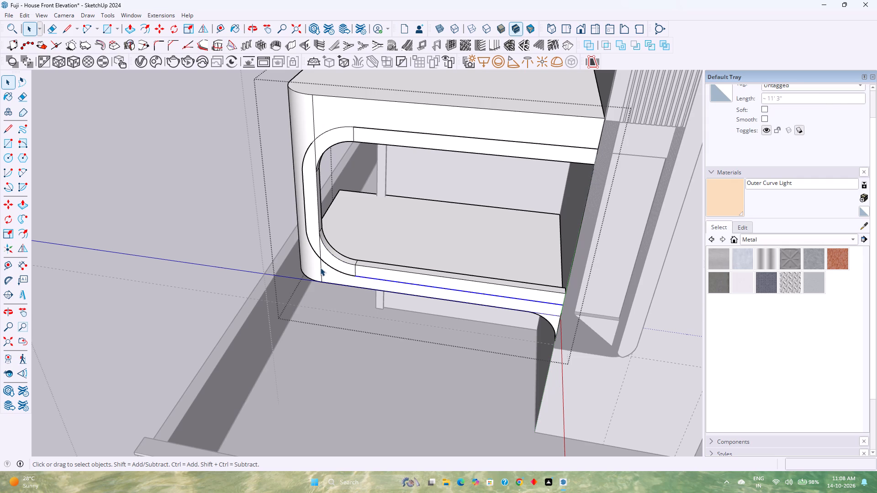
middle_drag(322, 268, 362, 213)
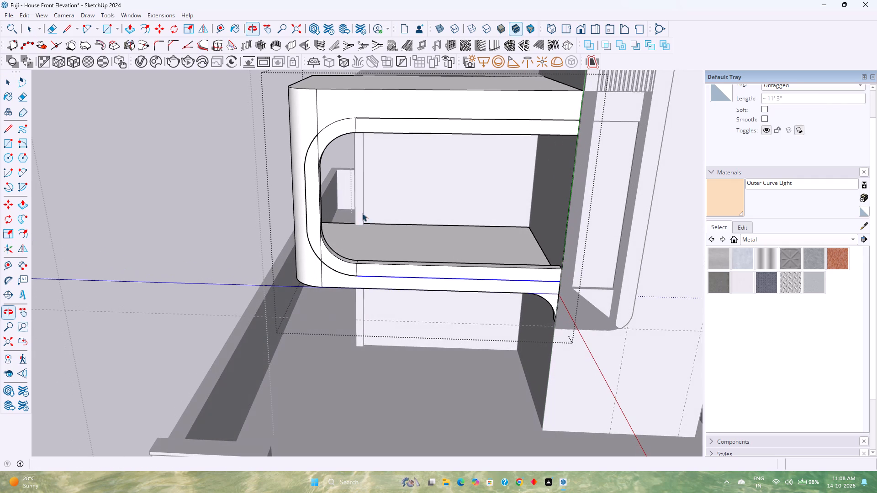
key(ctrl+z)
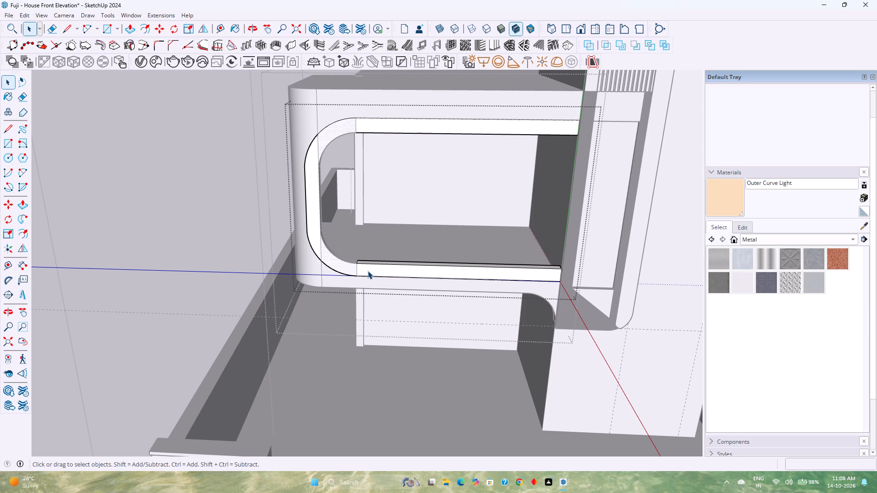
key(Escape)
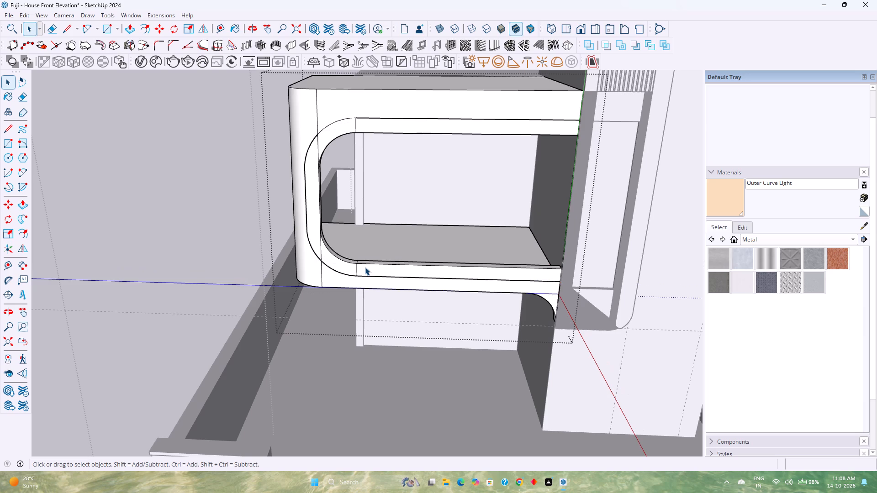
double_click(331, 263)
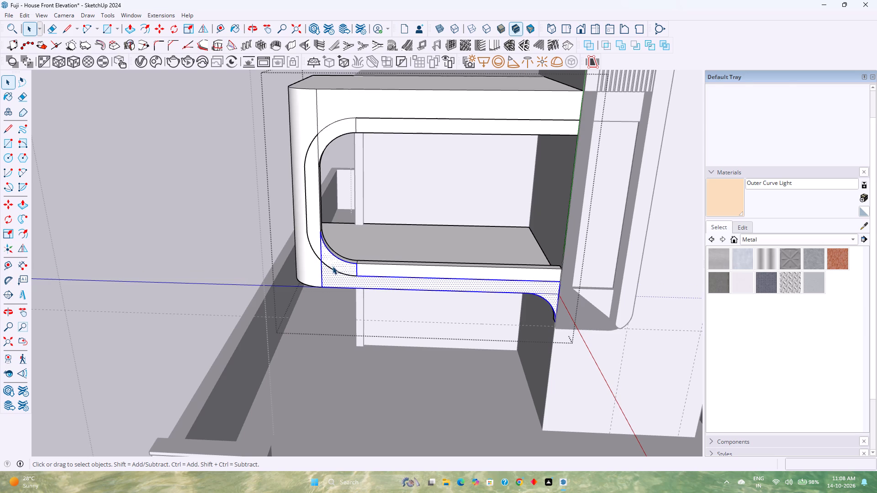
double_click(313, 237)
Copy the frame's outer outline, both rounded corner arcs and the upright edge between them, in place onto the balcony wall.
double_click(373, 269)
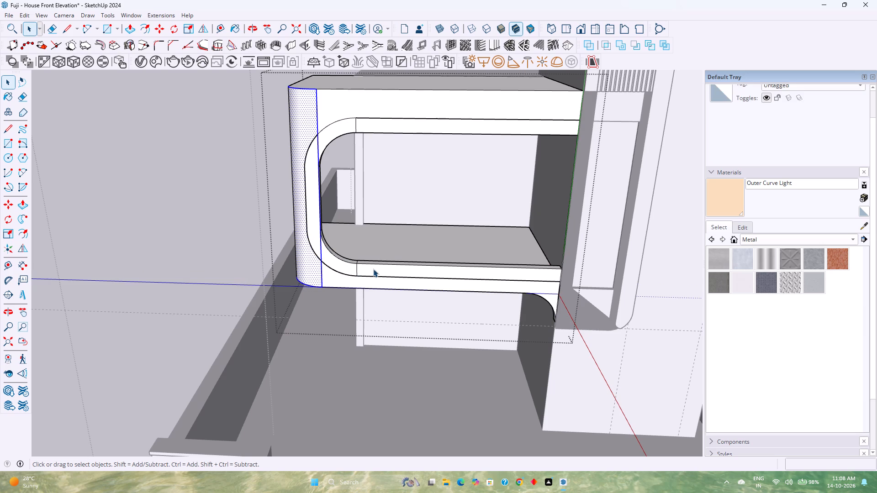
click(338, 271)
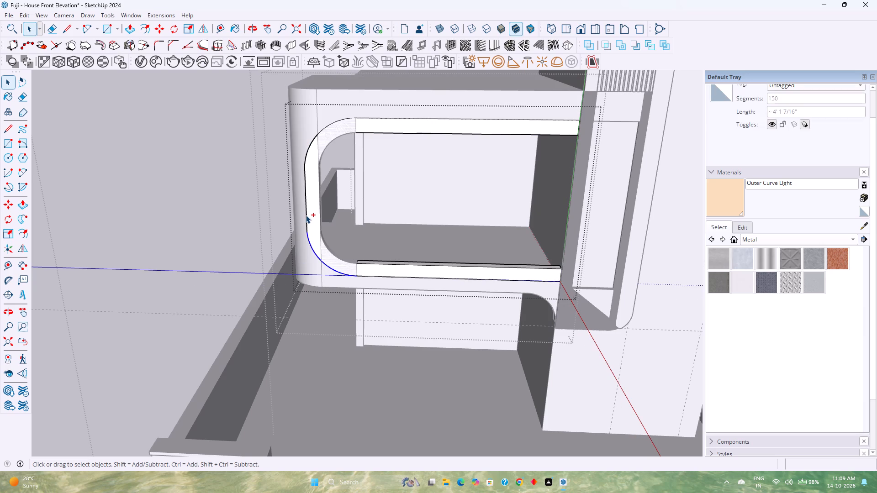
ctrl+click(306, 215)
ctrl+click(320, 129)
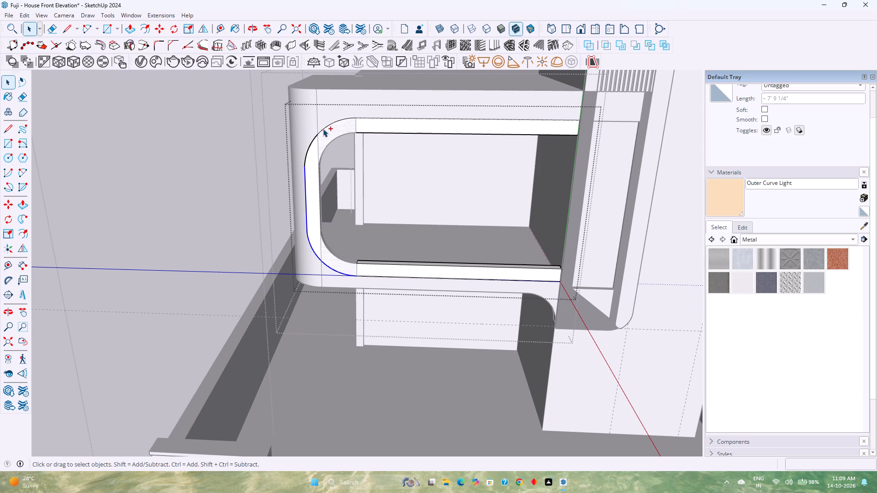
ctrl+click(325, 125)
key(ctrl+c)
key(Escape)
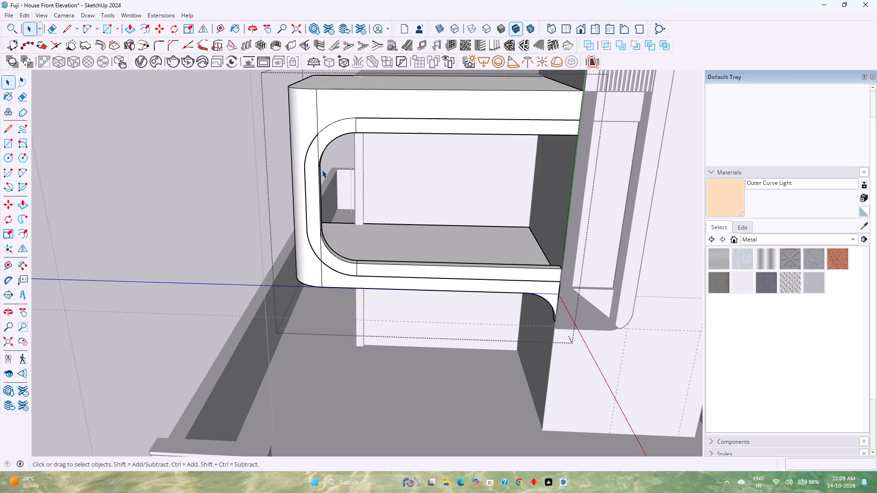
click(338, 105)
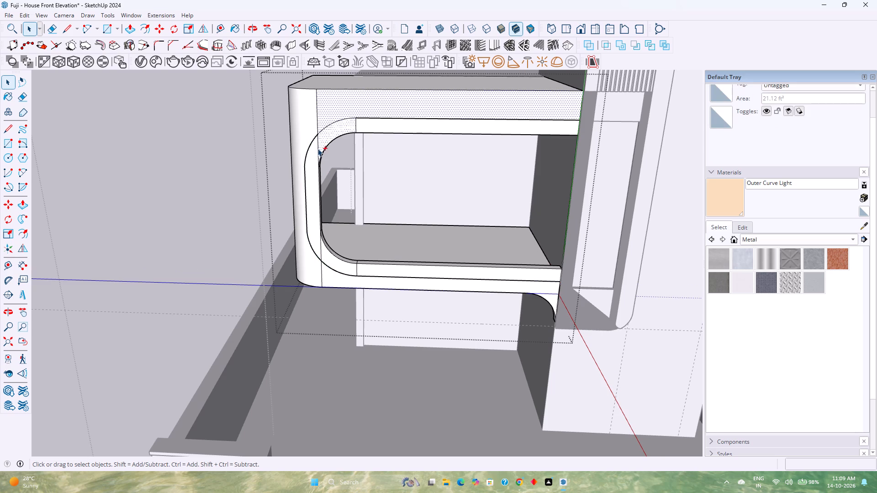
key(ctrl+v)
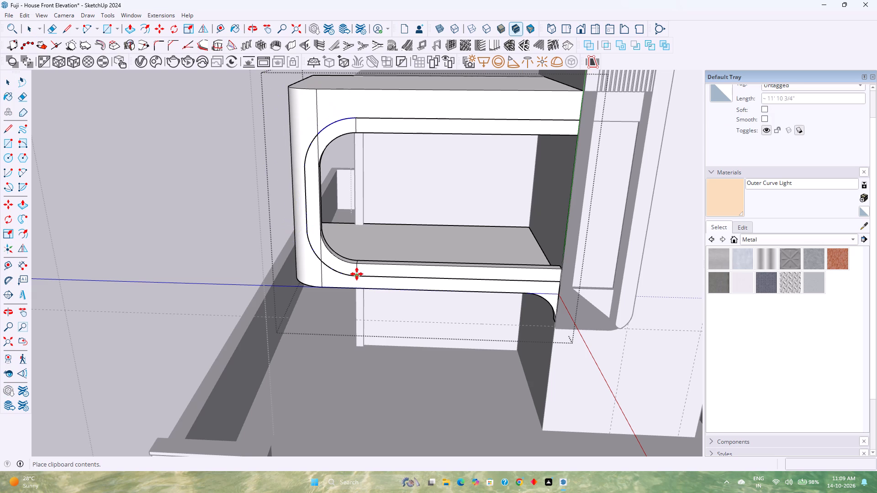
click(357, 275)
Push the two leftover wall corner pieces inside the pasted outline back by 6 inches.
key(p)
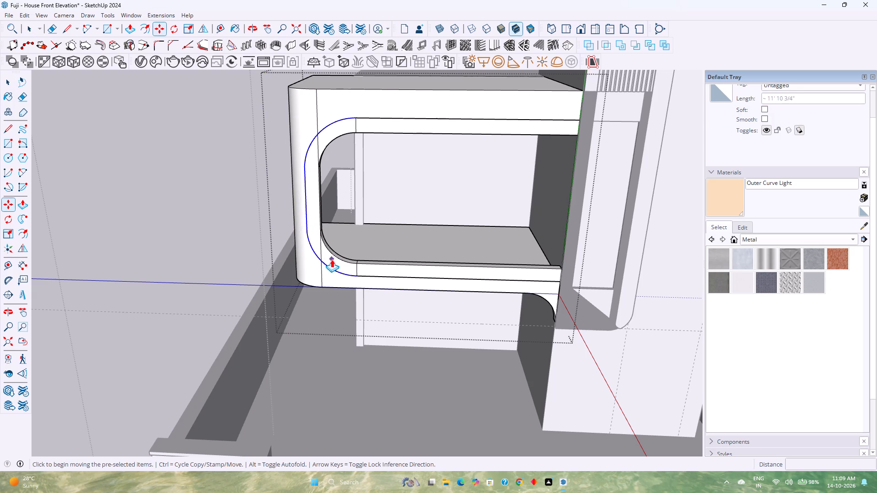
click(326, 258)
click(329, 251)
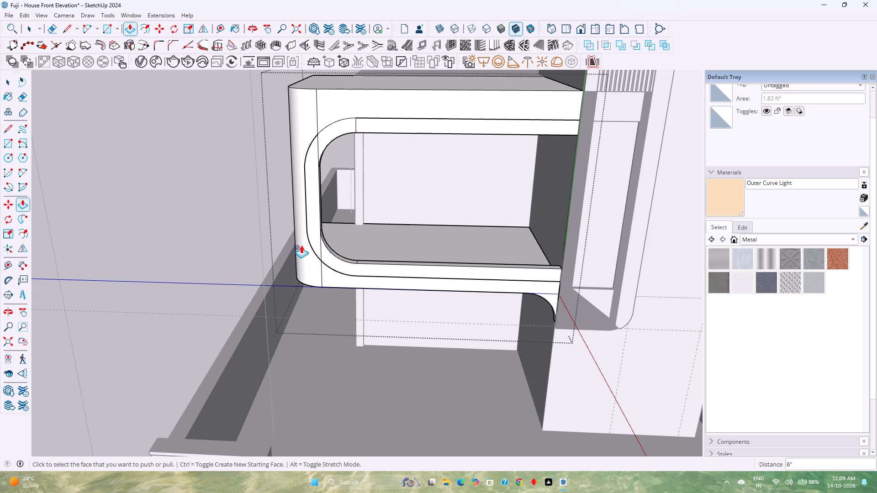
middle_drag(334, 221, 338, 255)
scroll(337, 255, down, 1)
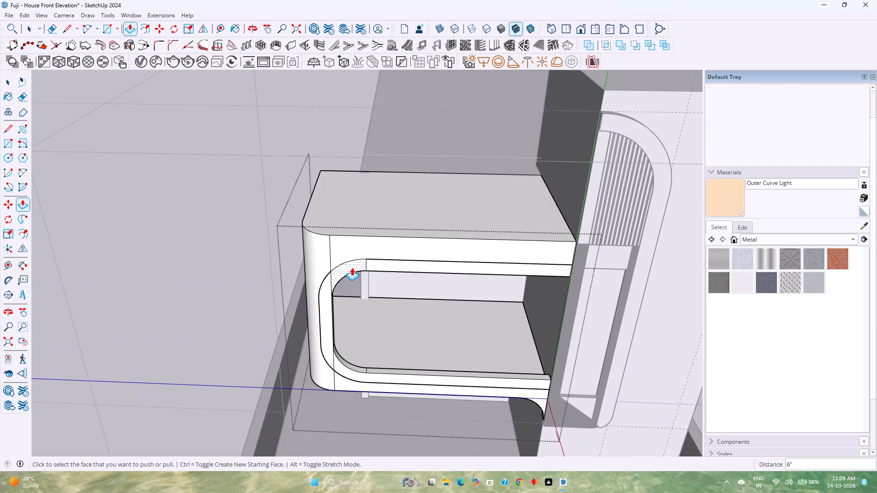
double_click(352, 267)
Copy the opening's frame 10' outward from the balcony along the red axis.
middle_drag(365, 278, 330, 263)
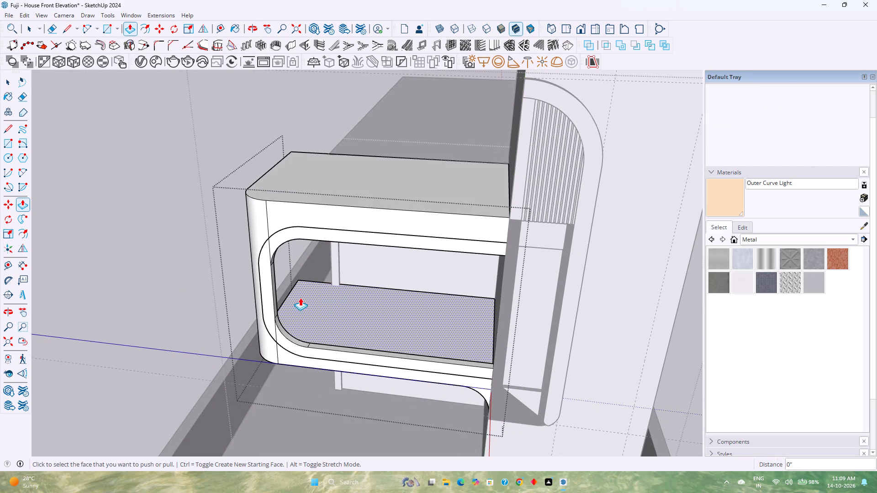
shift+middle_drag(292, 305, 353, 262)
middle_drag(381, 295, 247, 277)
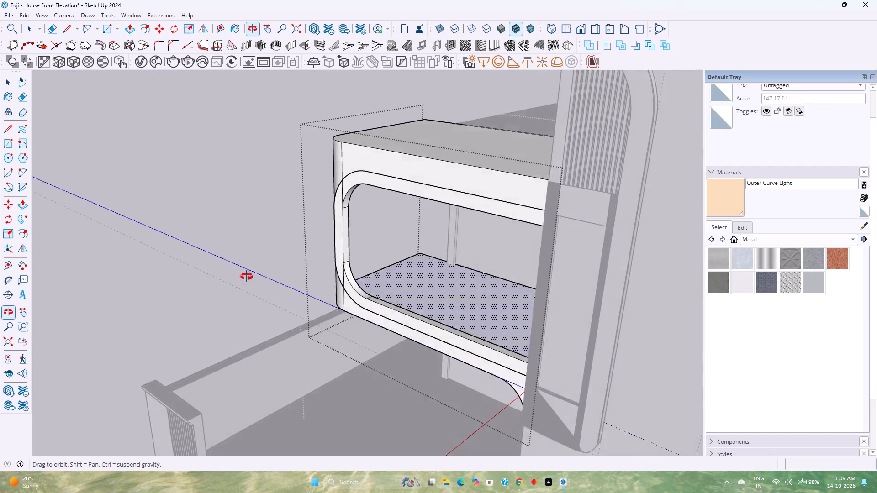
middle_drag(247, 277, 386, 332)
middle_drag(385, 332, 354, 321)
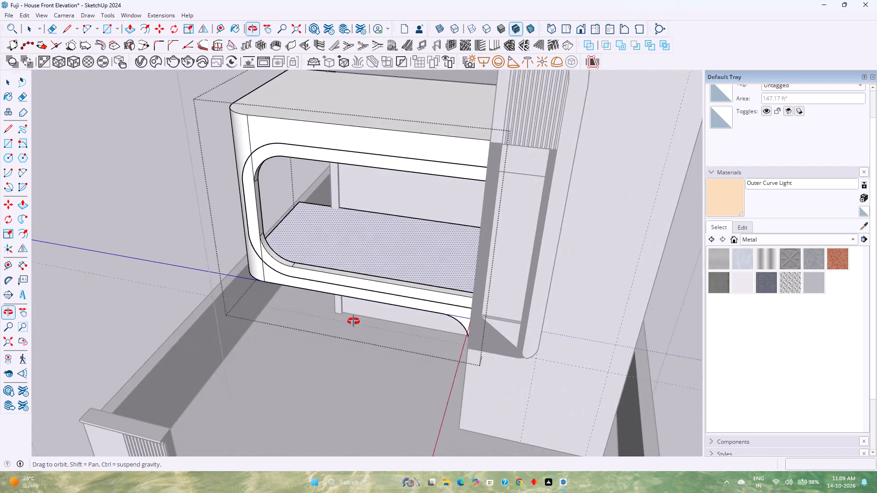
middle_drag(354, 321, 407, 330)
key(space)
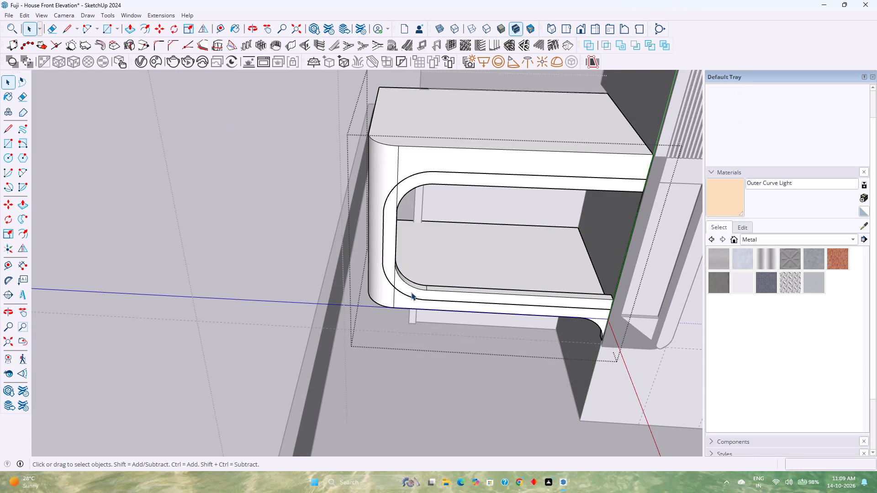
scroll(411, 292, up, 3)
click(411, 292)
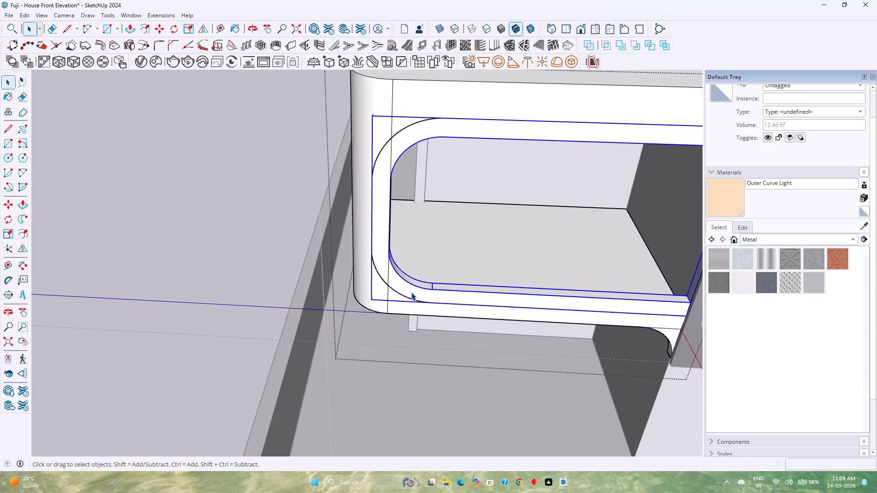
scroll(408, 282, down, 3)
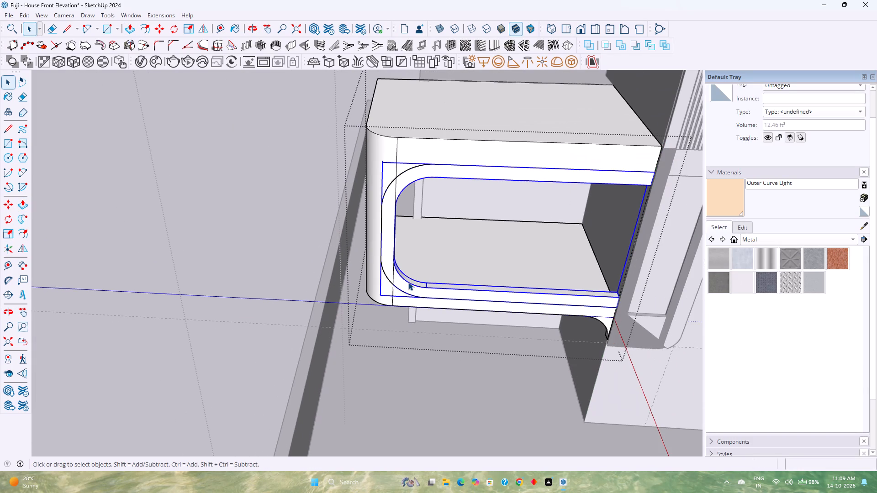
key(m)
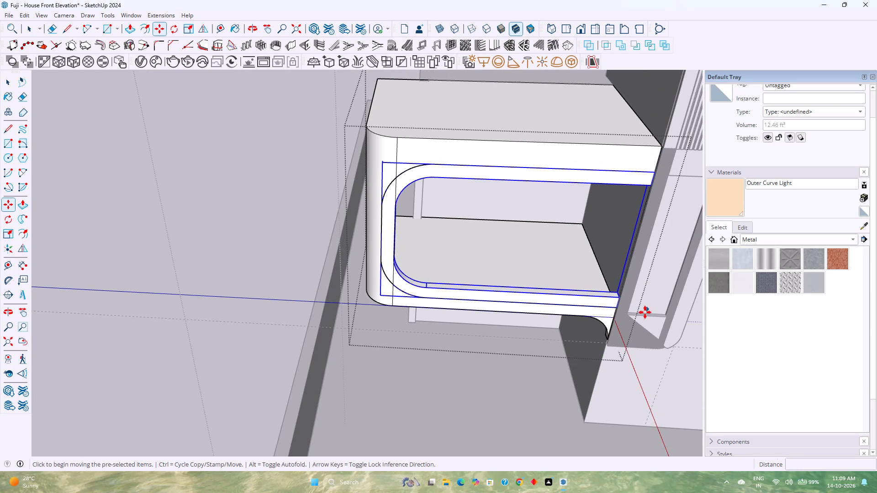
click(614, 309)
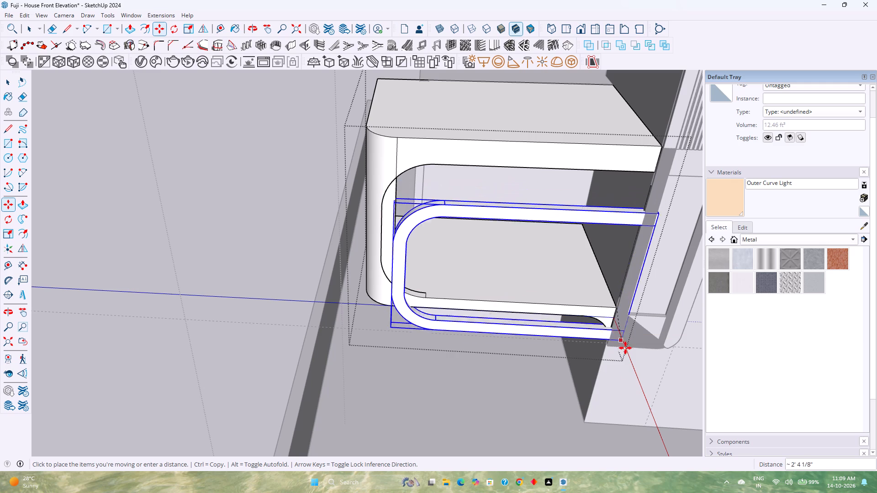
key(Left)
key(Up)
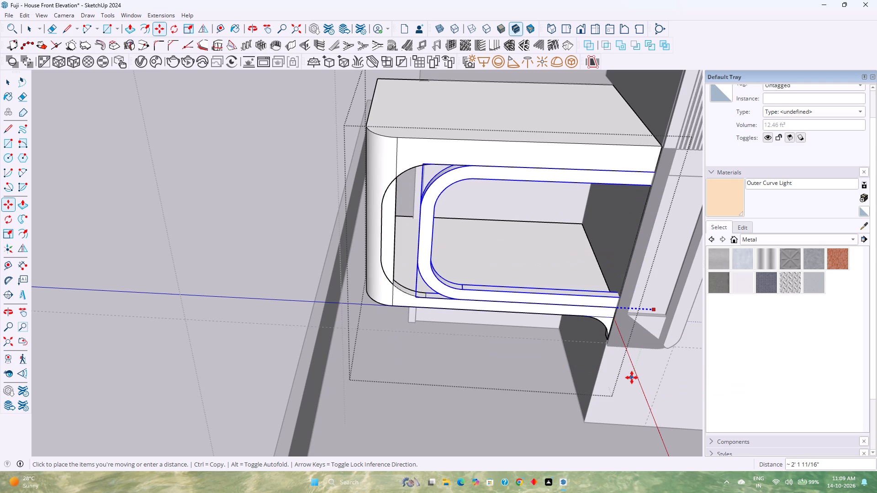
key(Right)
scroll(632, 378, down, 5)
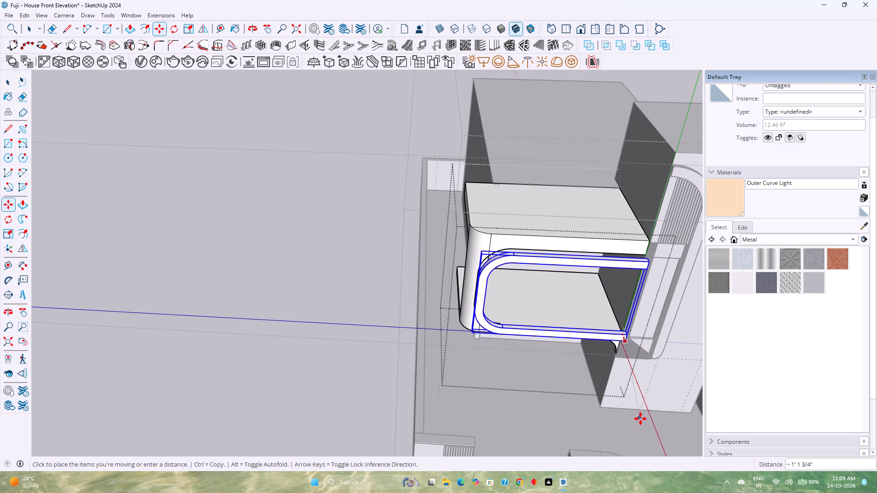
text(10)
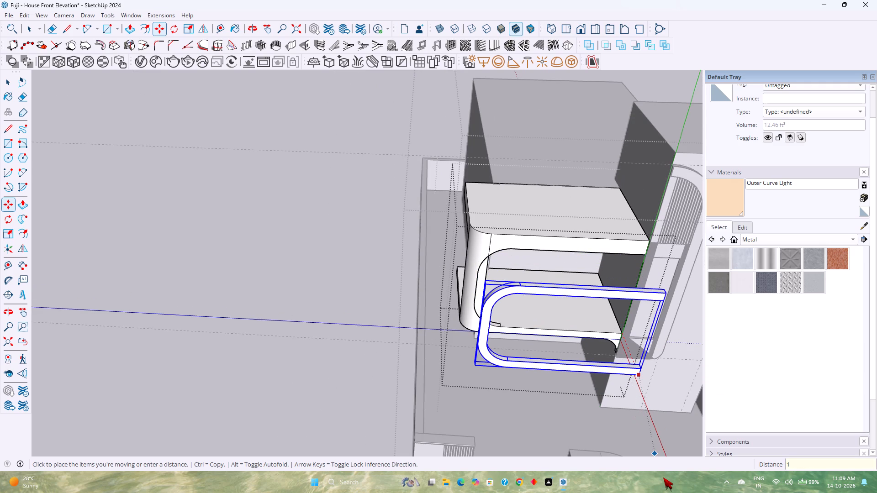
key(apostrophe)
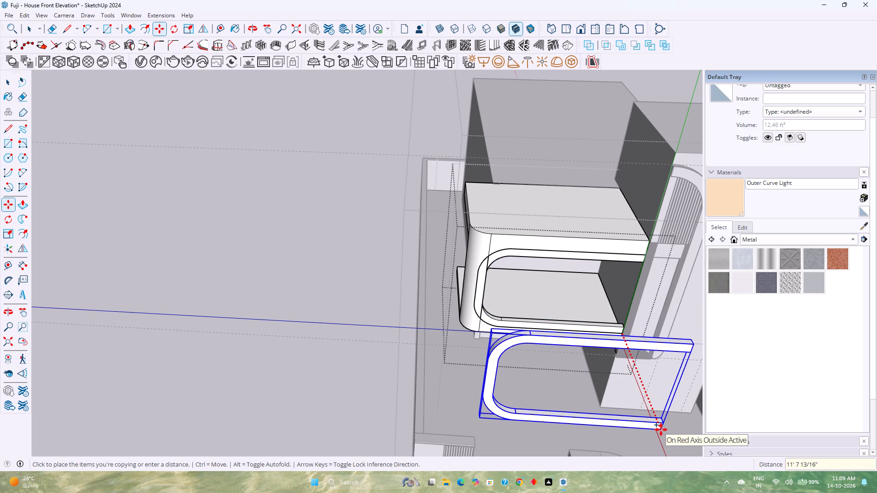
text(10')
key(Return)
key(space)
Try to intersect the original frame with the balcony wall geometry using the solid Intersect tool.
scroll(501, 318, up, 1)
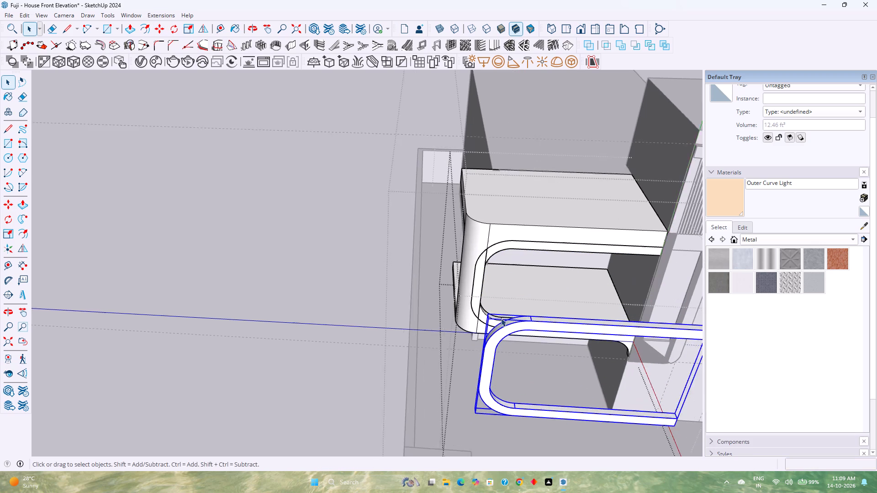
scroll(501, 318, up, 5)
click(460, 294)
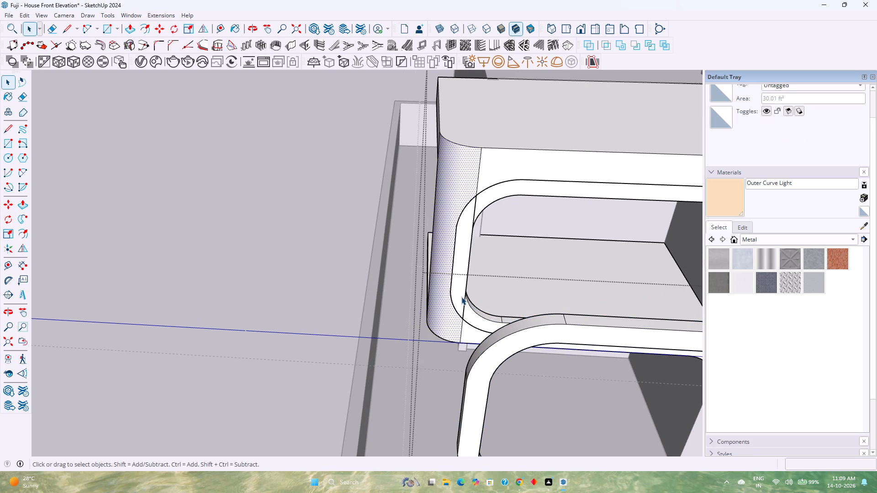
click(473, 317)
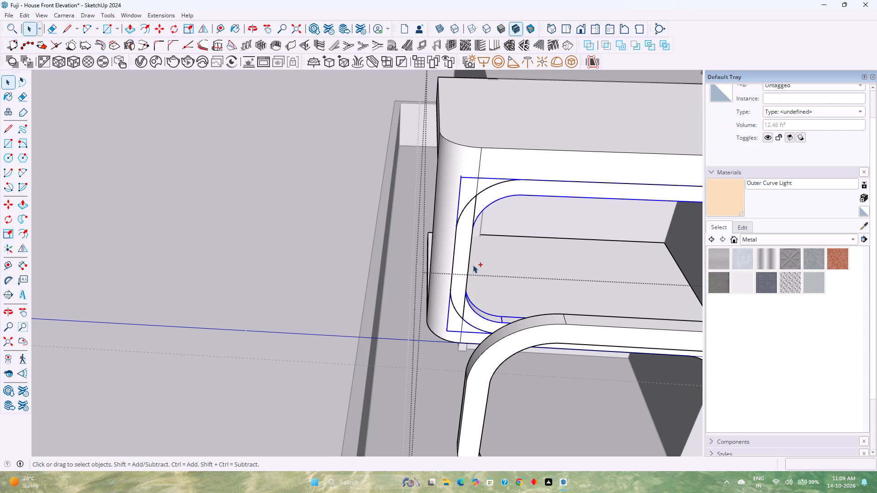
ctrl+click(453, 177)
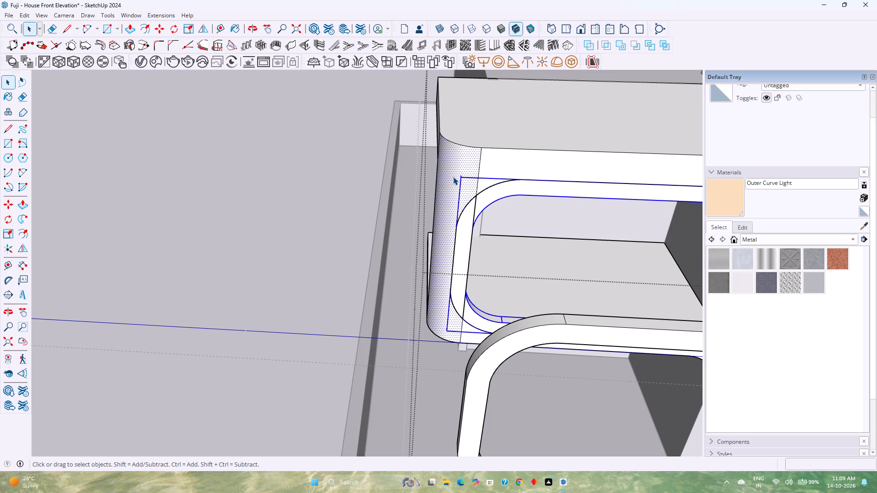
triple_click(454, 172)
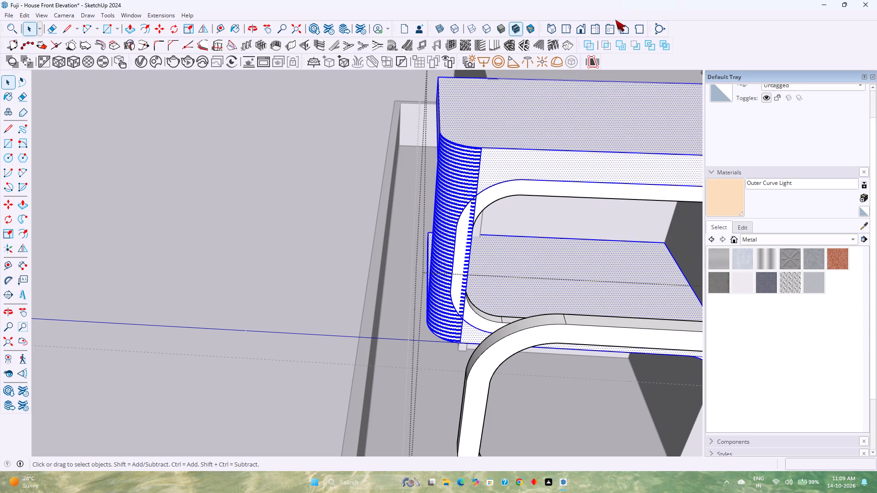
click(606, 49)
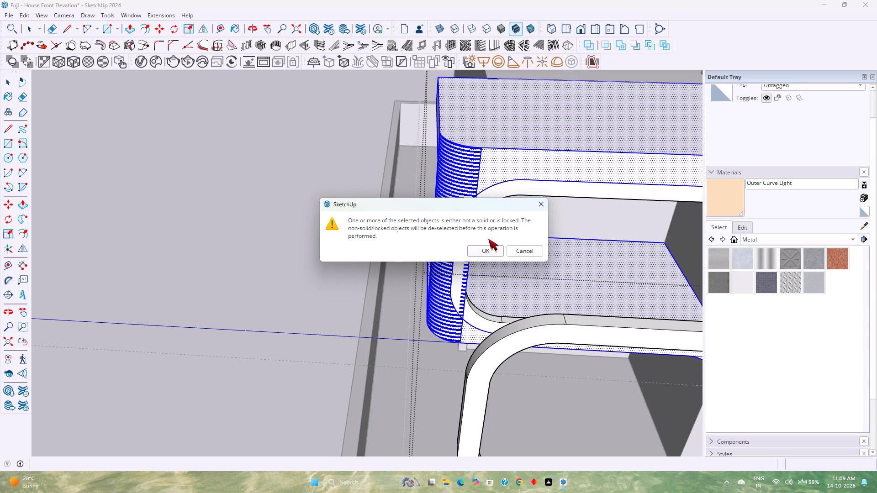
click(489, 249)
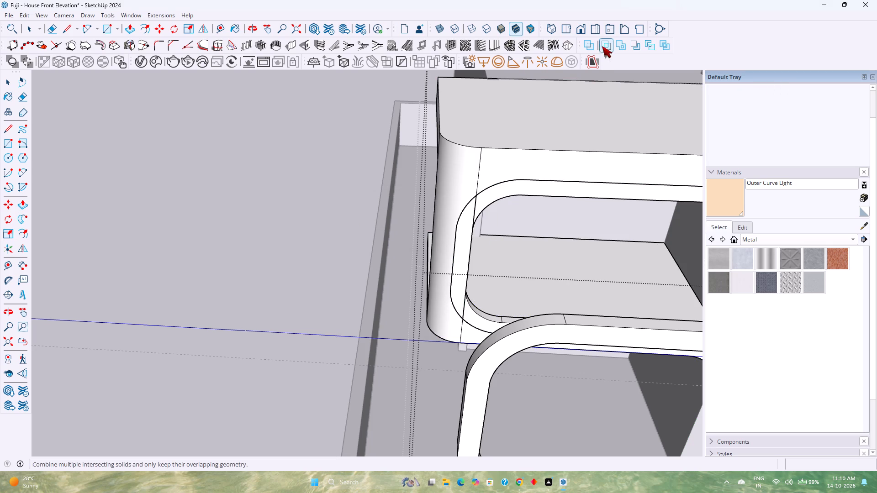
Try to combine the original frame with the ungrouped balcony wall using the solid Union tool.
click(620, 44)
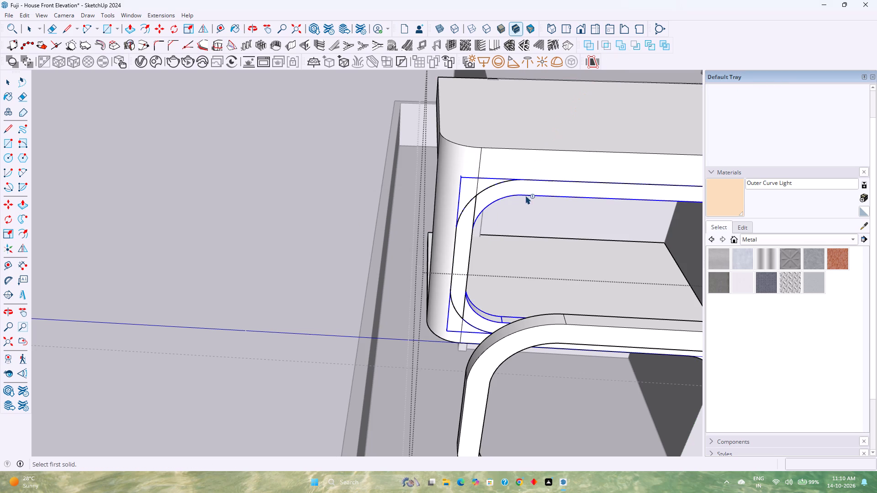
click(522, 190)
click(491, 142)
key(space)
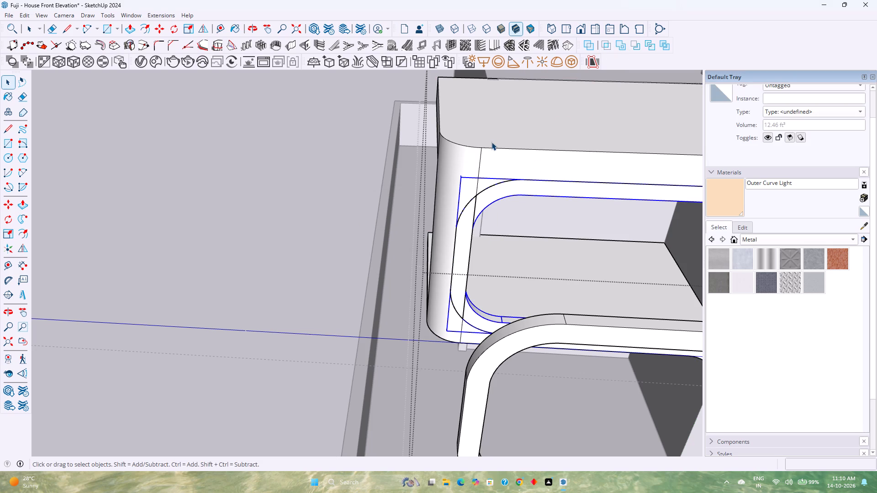
Make a group from all the connected balcony wall and slab geometry.
triple_click(491, 142)
right_click(491, 142)
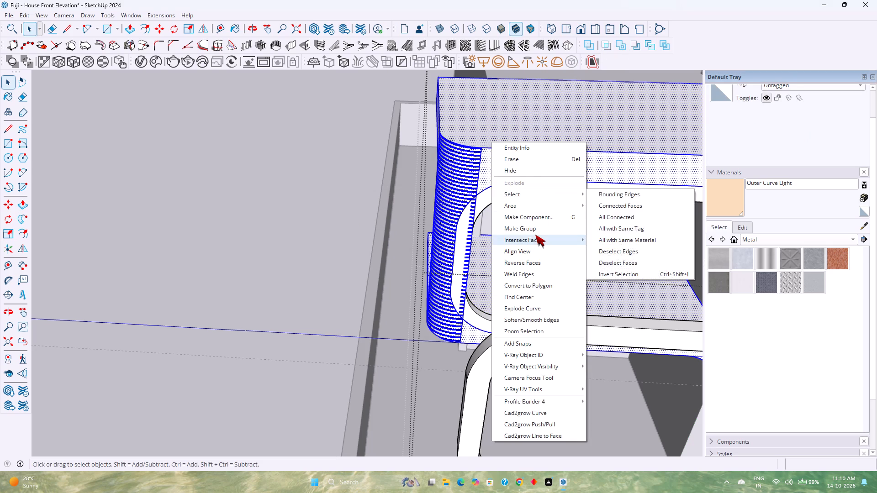
click(535, 230)
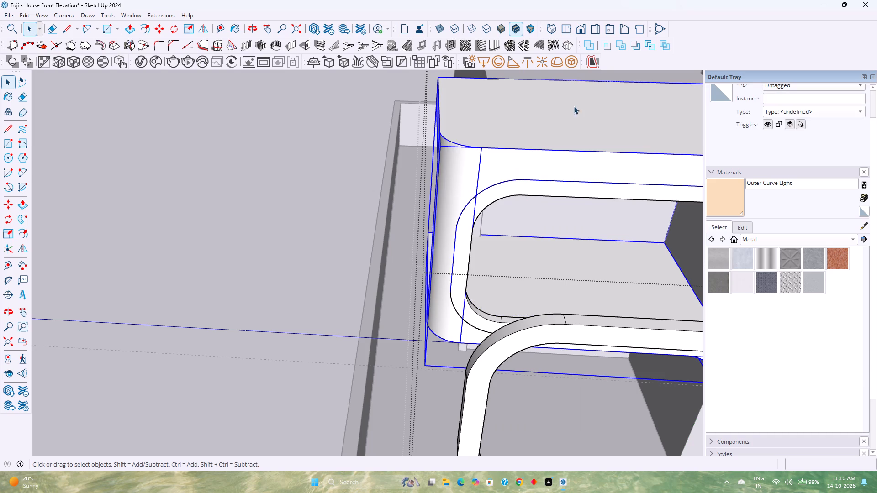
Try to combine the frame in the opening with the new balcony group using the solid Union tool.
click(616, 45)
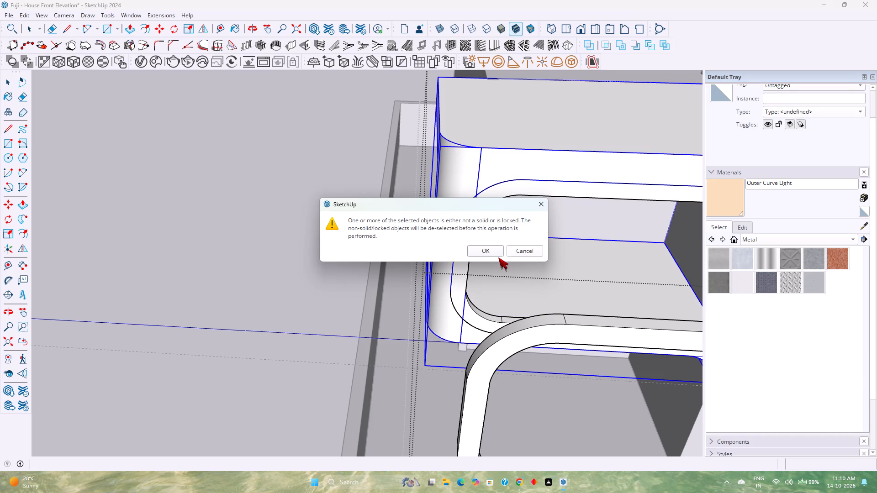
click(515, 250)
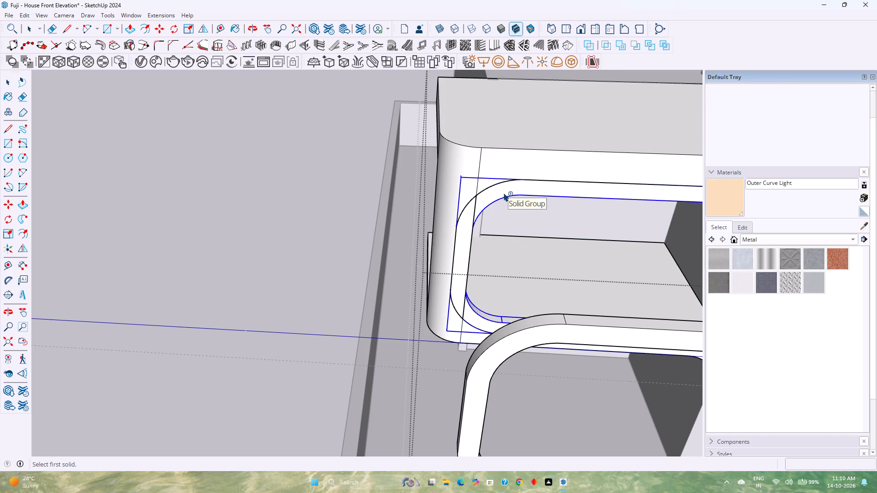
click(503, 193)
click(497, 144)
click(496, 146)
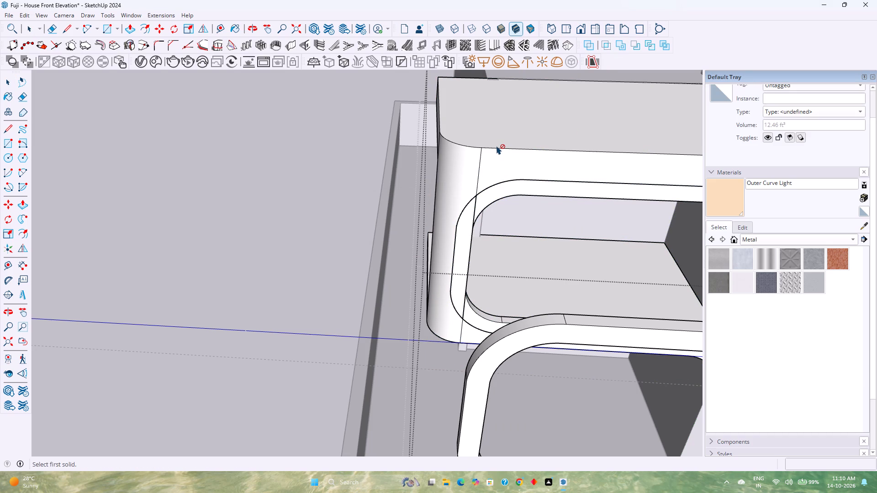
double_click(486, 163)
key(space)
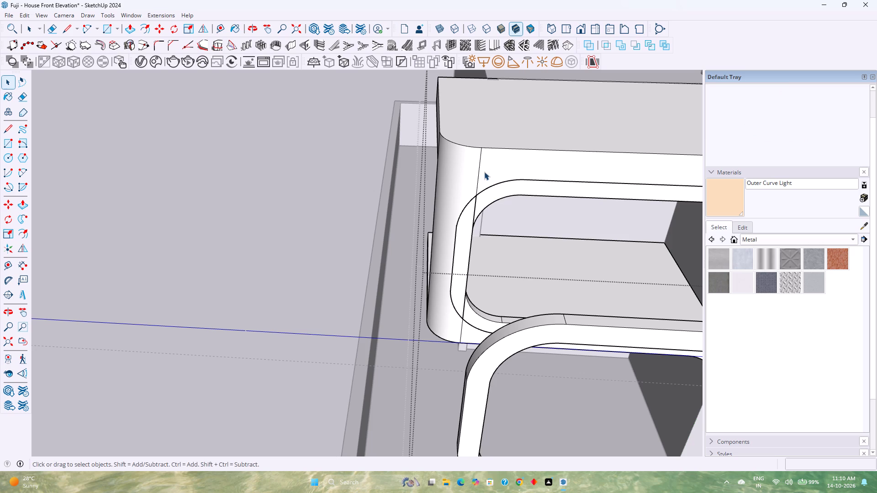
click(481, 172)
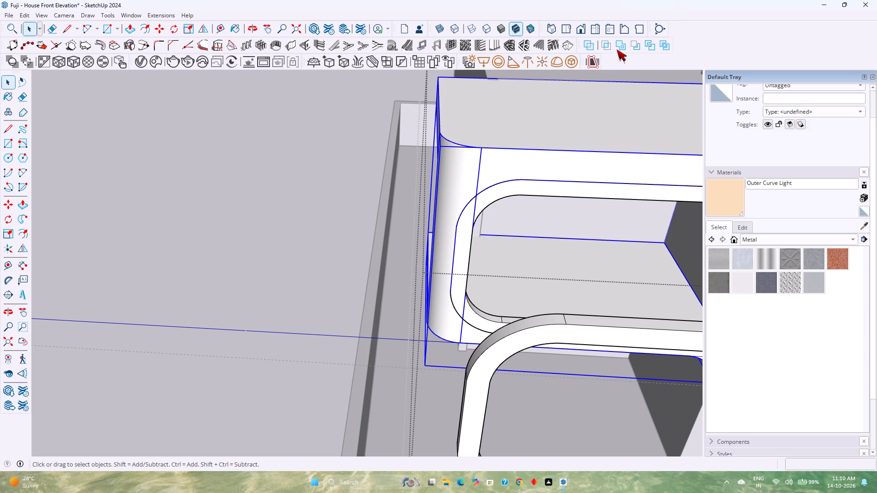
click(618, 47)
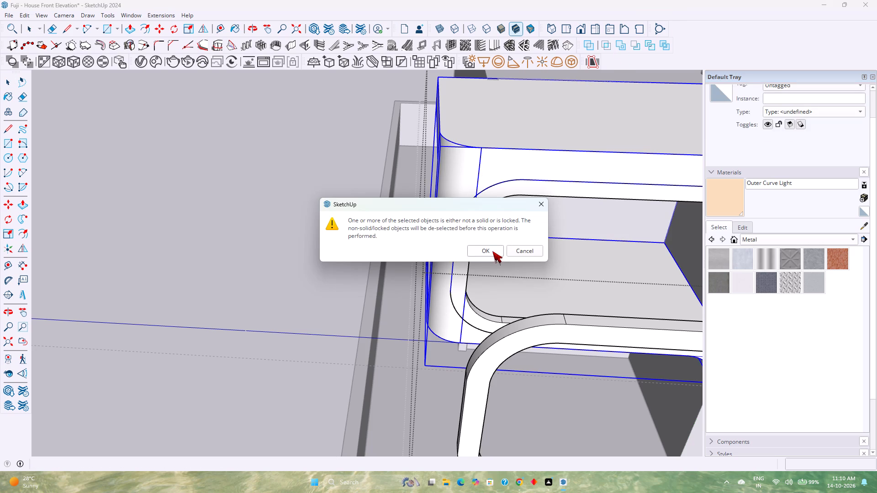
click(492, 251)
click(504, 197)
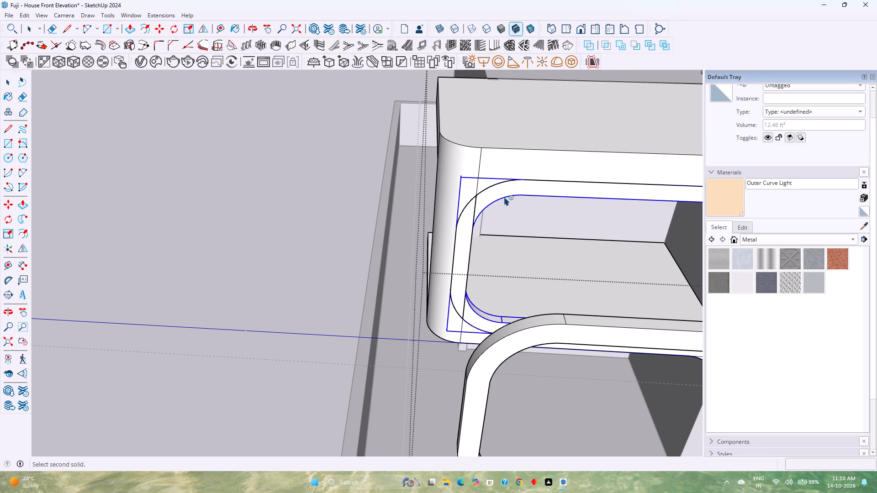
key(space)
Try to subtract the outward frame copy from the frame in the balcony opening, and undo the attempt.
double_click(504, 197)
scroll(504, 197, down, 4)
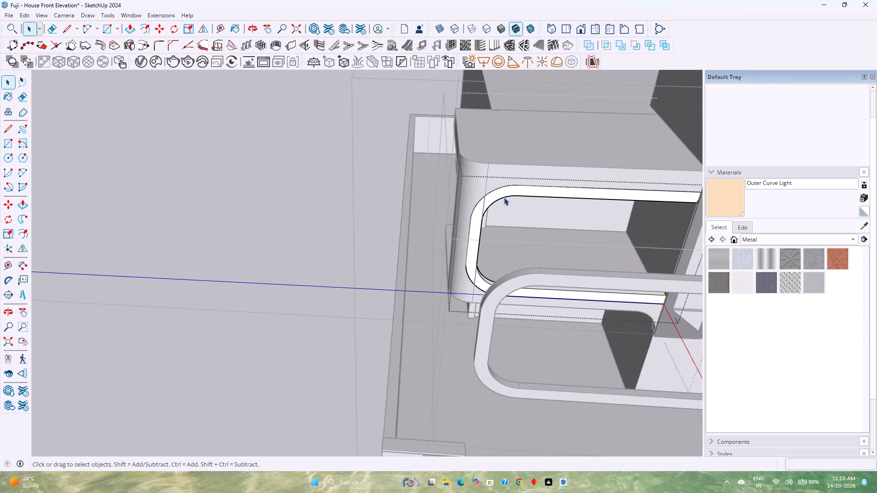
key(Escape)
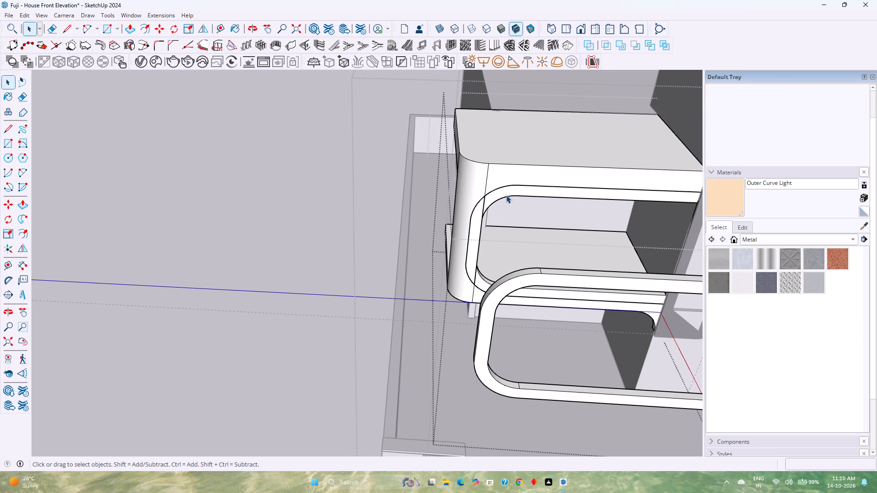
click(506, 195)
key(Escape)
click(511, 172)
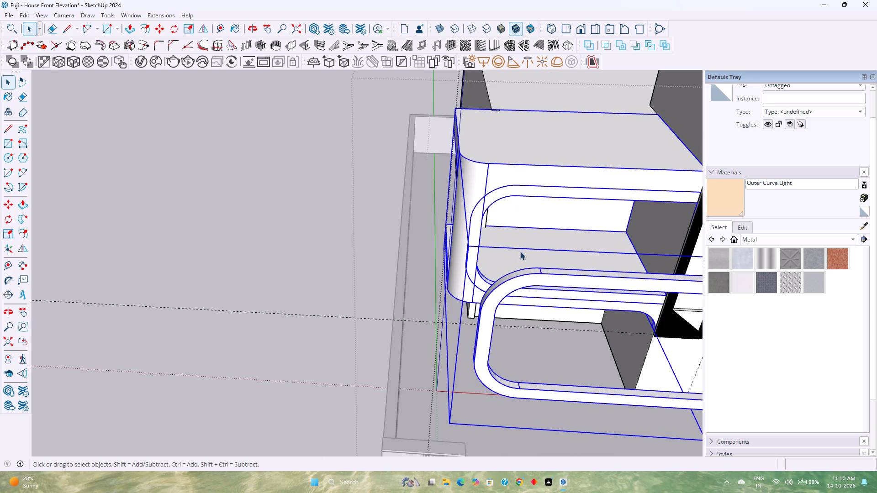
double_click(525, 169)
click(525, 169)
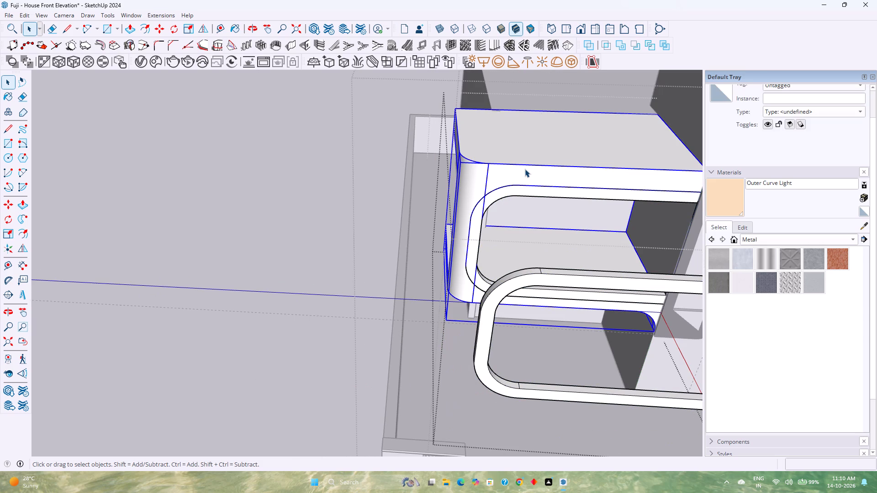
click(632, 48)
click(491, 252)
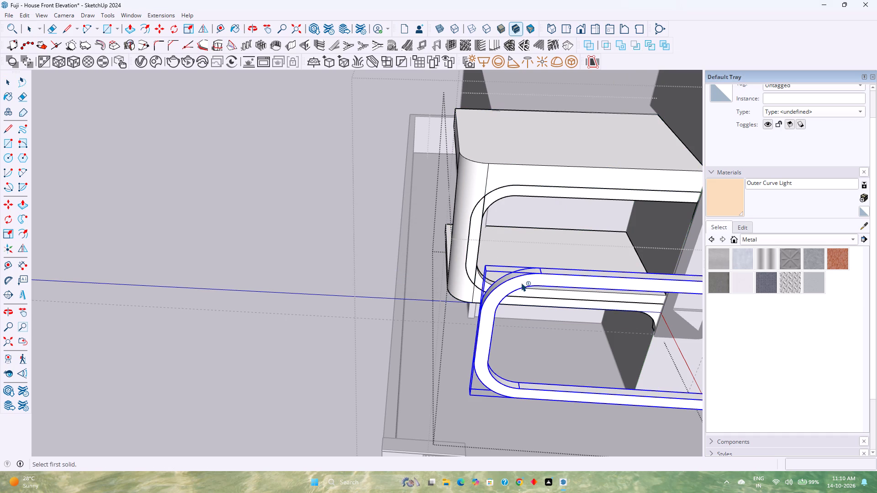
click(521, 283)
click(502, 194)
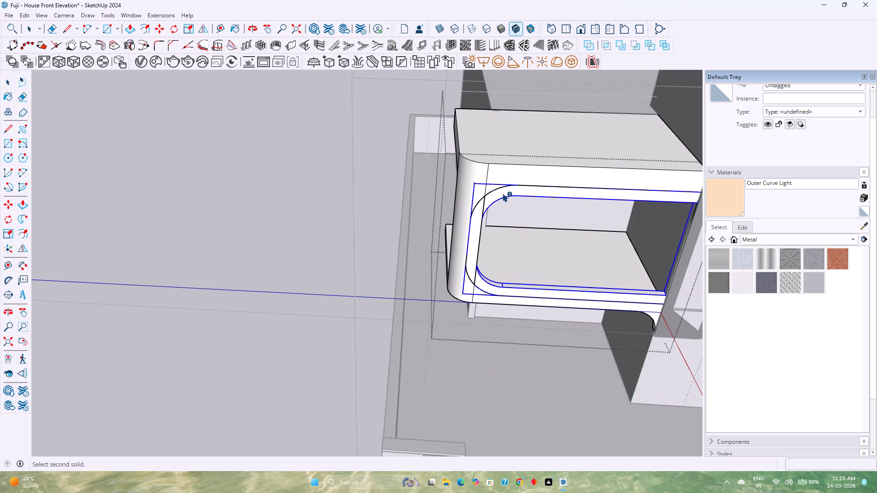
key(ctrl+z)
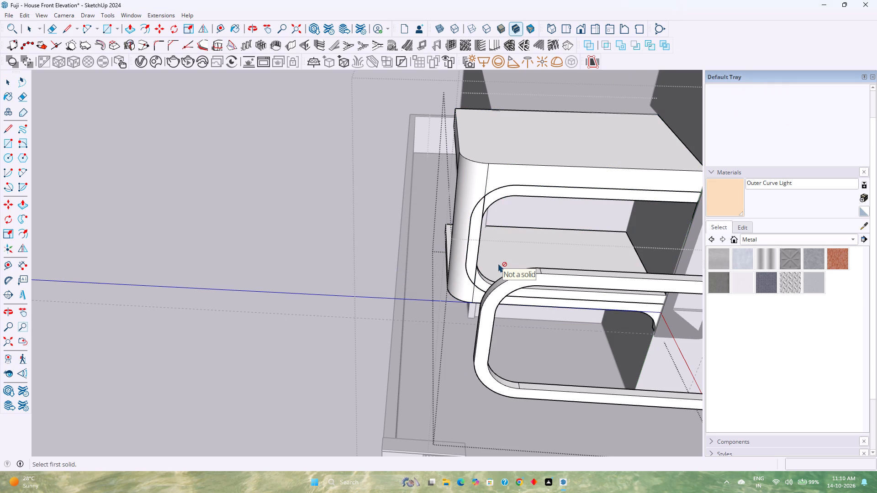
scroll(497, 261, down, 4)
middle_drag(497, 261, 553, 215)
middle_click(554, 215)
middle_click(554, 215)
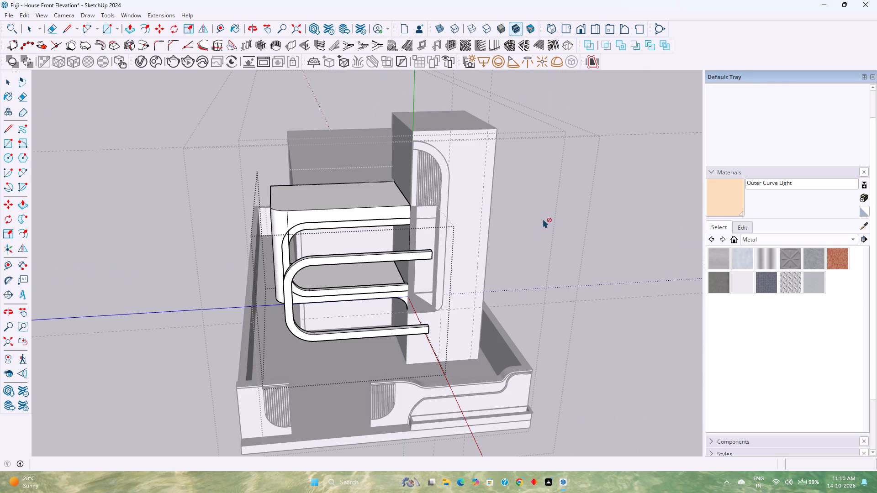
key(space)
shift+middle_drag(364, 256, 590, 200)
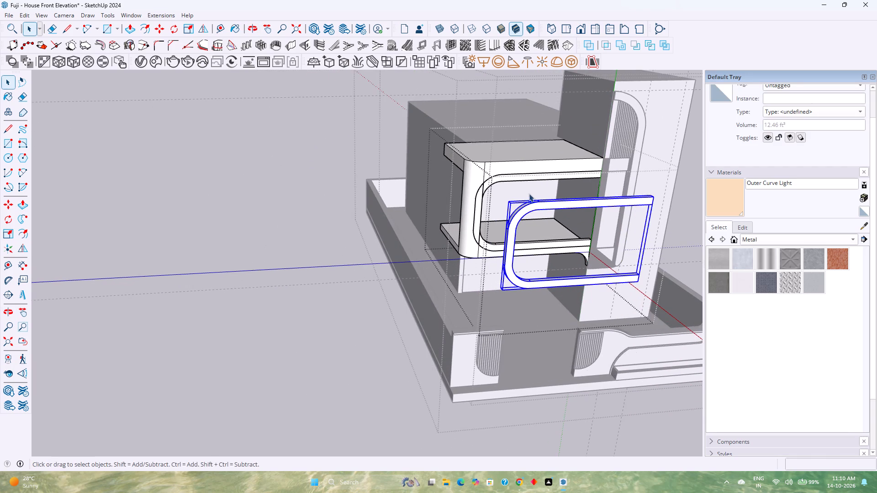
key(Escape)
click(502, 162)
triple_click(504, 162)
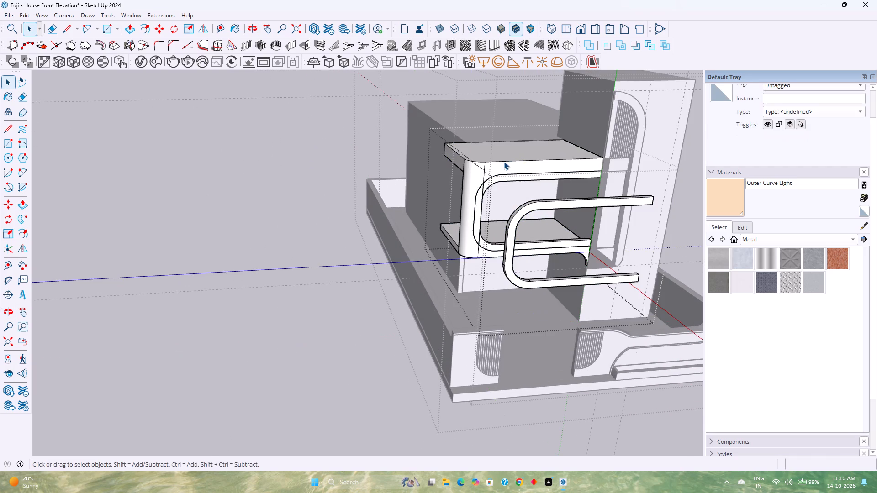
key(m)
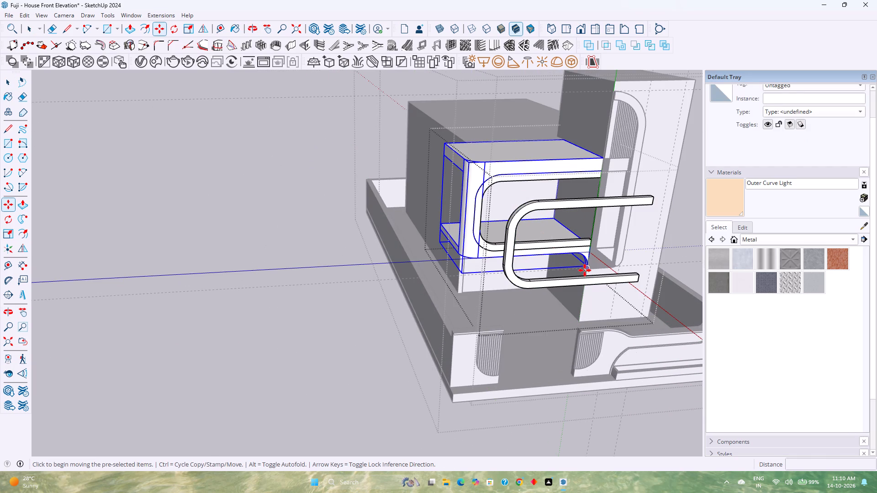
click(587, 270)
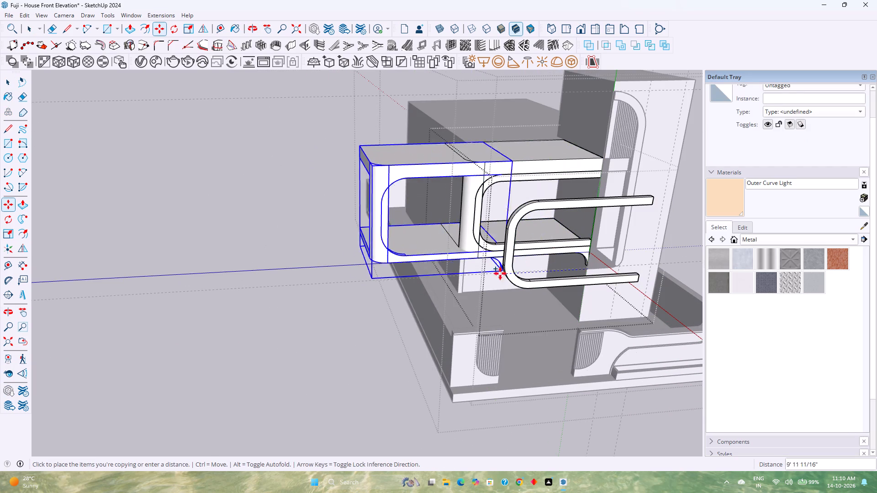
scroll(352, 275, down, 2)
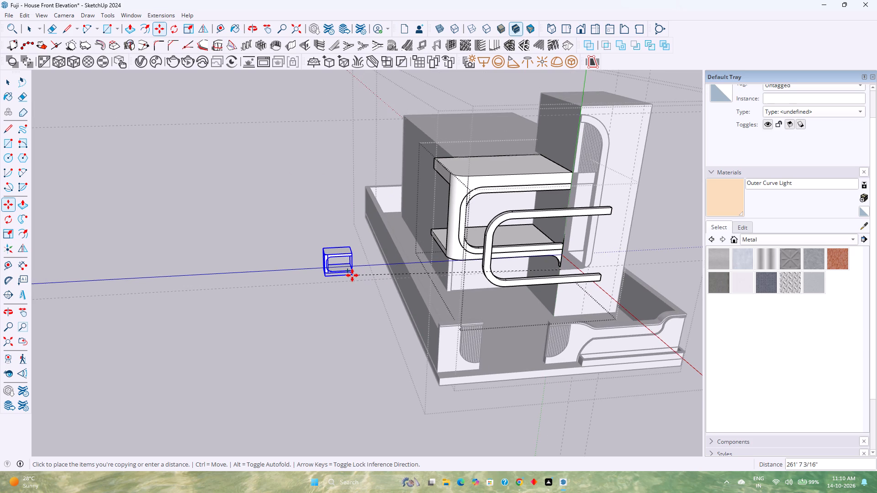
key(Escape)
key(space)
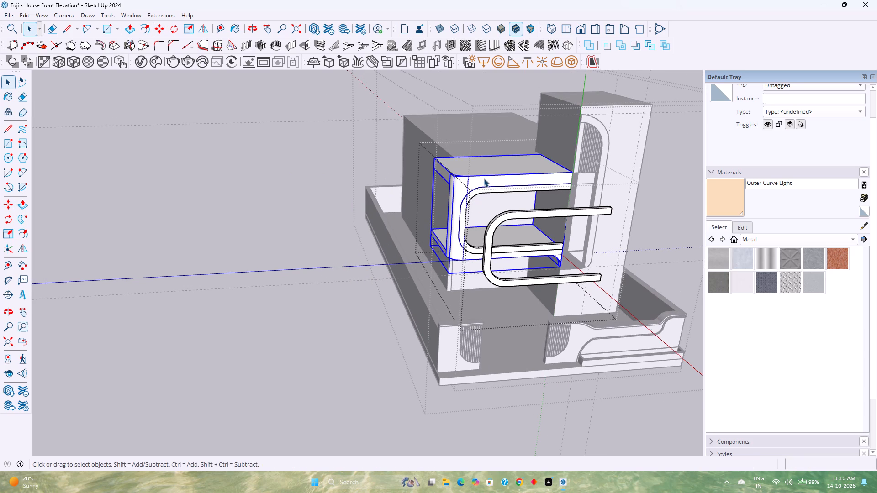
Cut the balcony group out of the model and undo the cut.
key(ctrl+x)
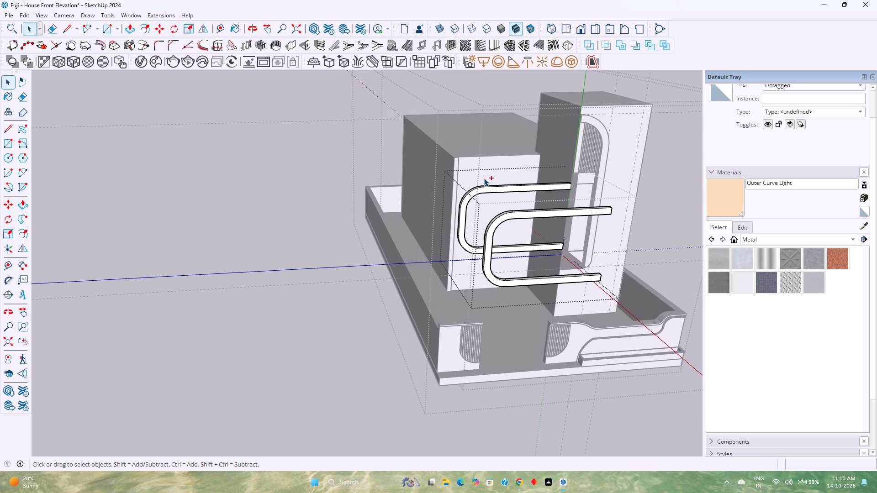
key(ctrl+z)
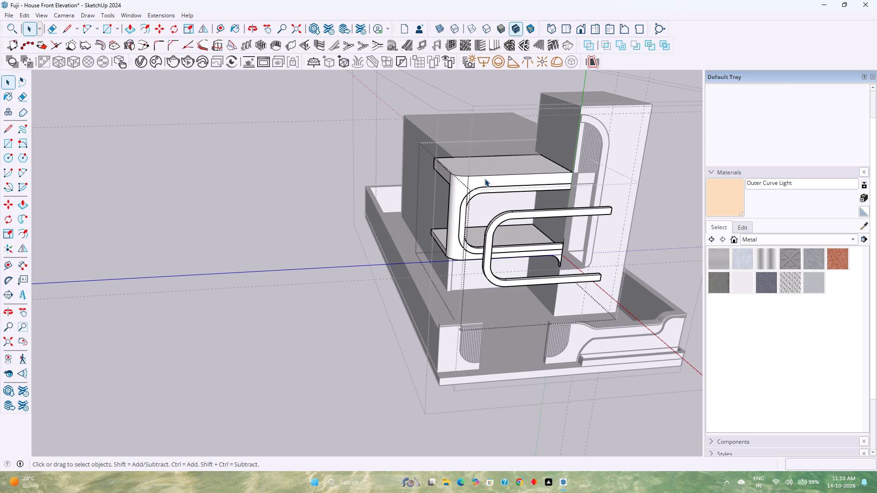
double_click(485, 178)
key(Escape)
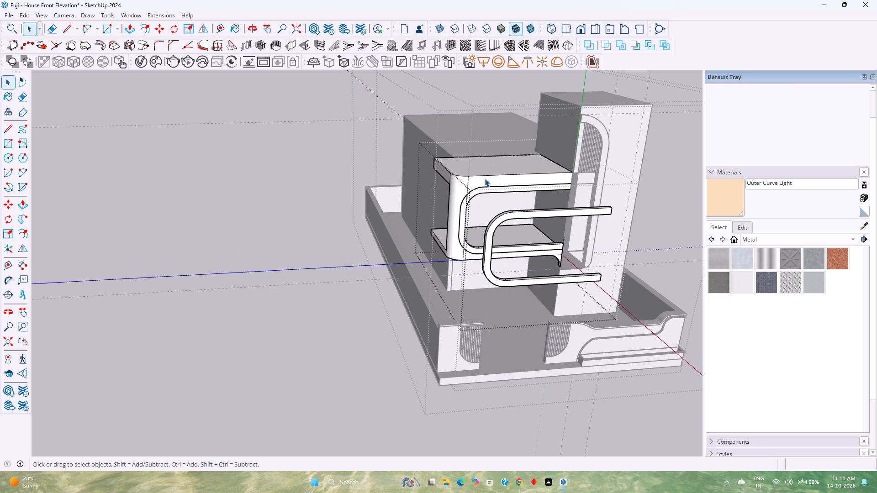
Copy the balcony group and paste it outside the upper-floor group, in the empty space beside the house.
click(485, 178)
key(ctrl+c)
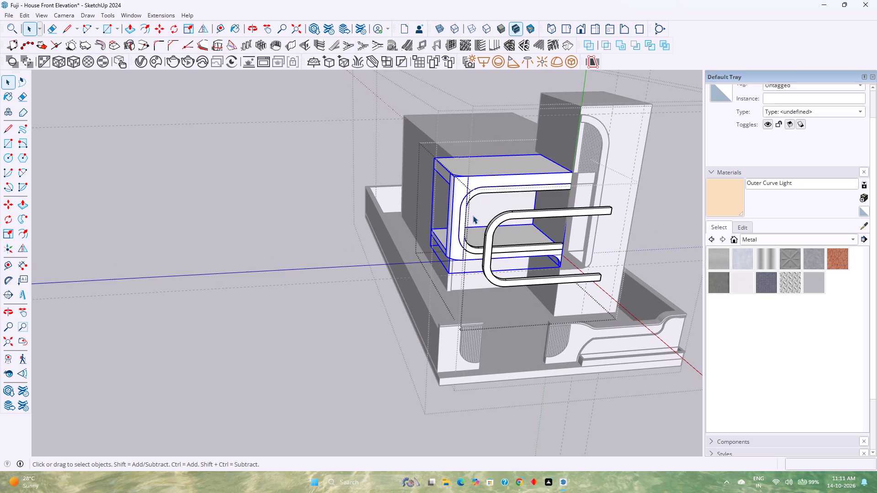
key(Escape)
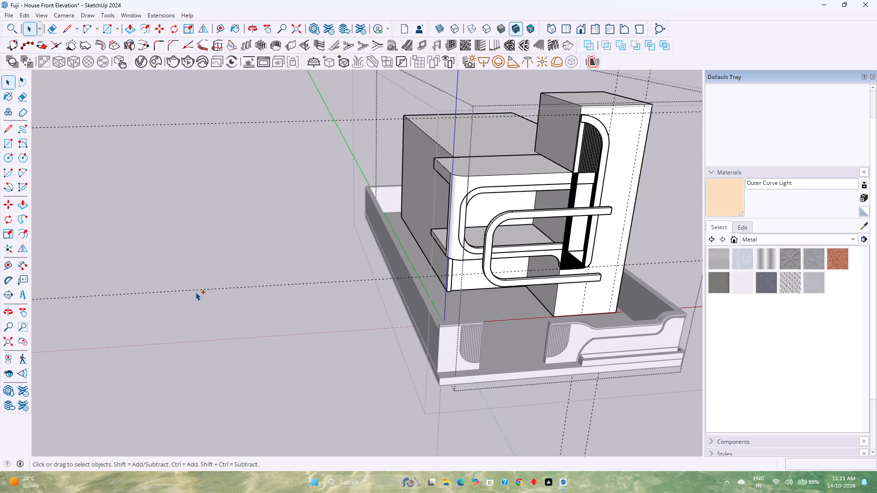
key(ctrl+v)
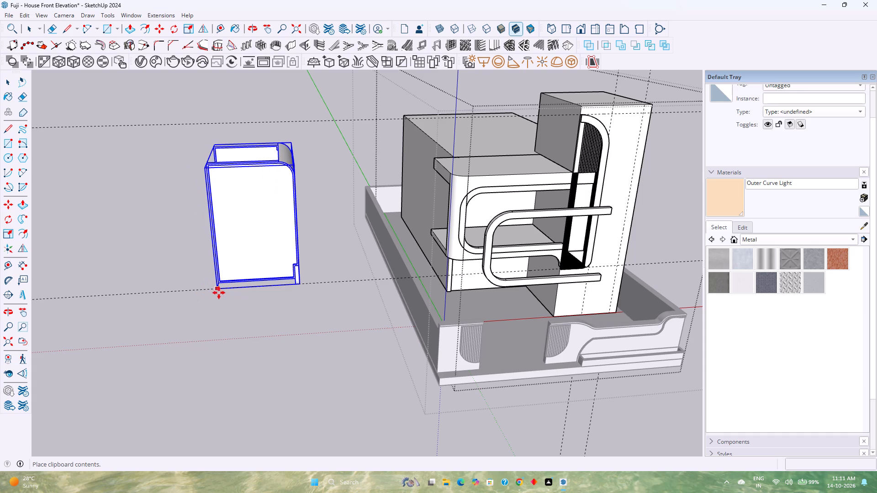
middle_drag(629, 276, 620, 278)
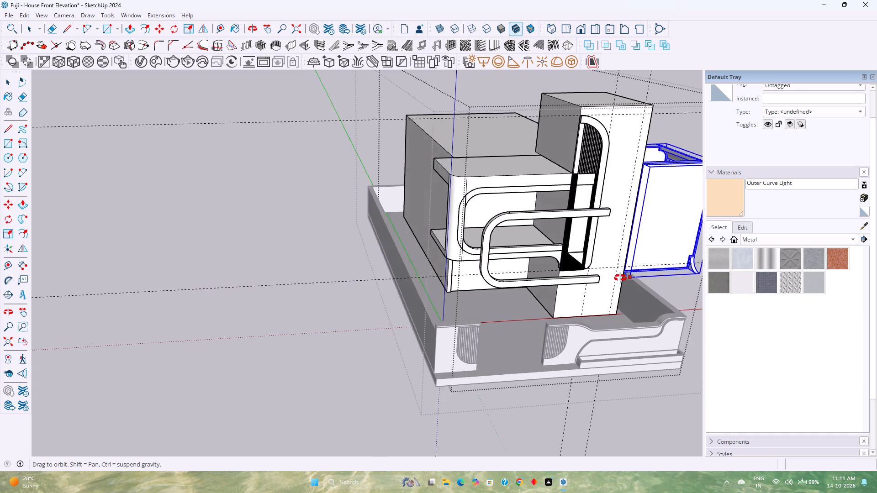
middle_drag(620, 278, 569, 278)
scroll(569, 278, down, 3)
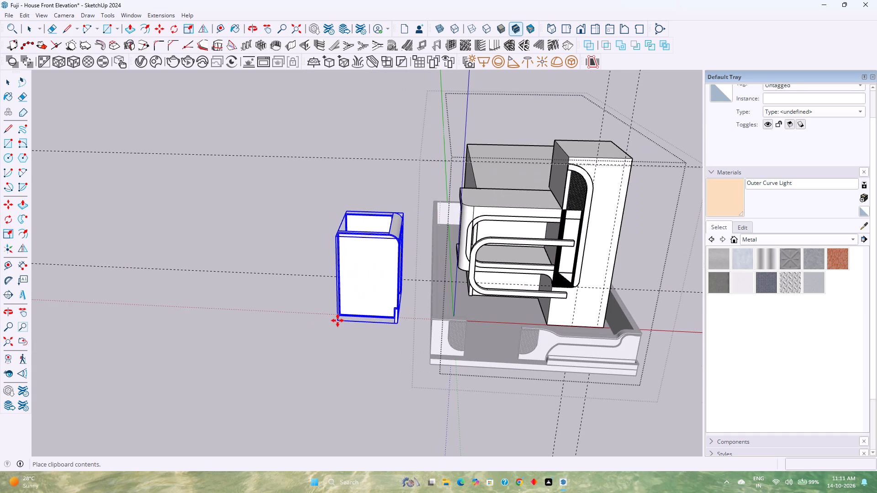
click(319, 318)
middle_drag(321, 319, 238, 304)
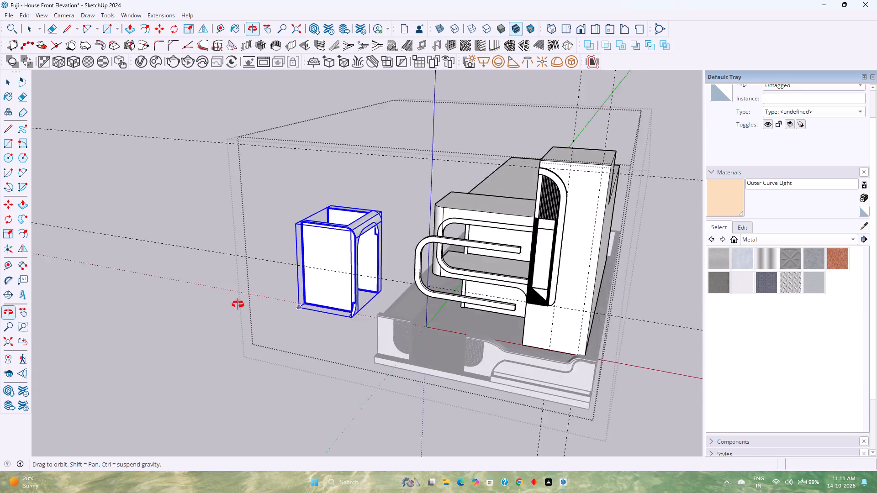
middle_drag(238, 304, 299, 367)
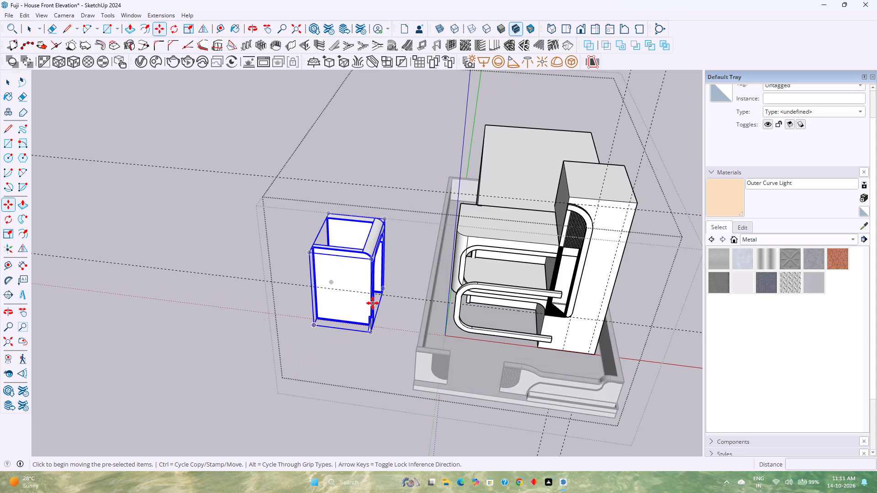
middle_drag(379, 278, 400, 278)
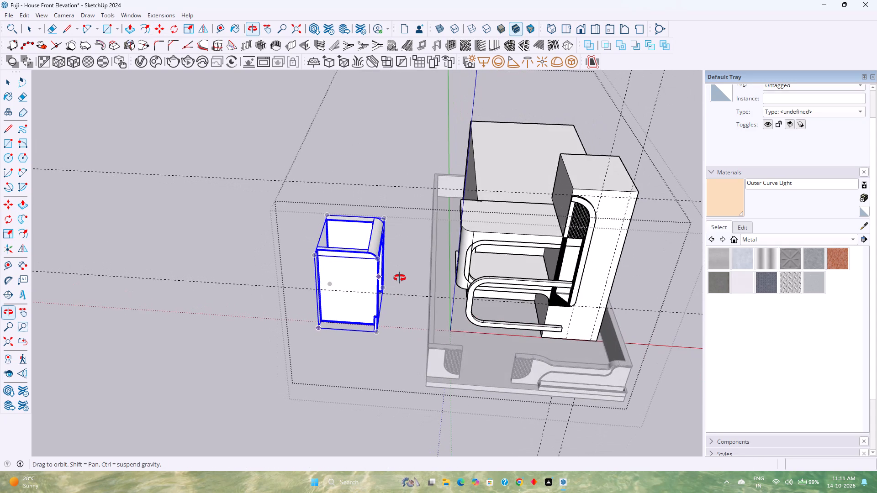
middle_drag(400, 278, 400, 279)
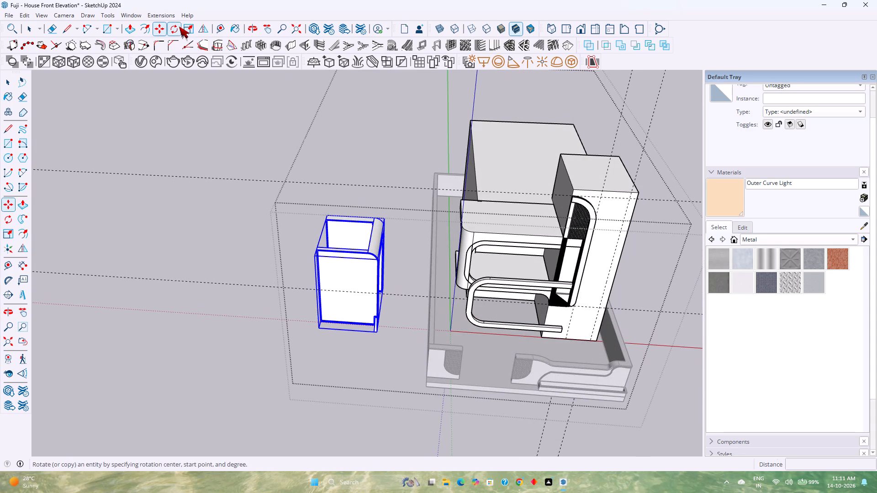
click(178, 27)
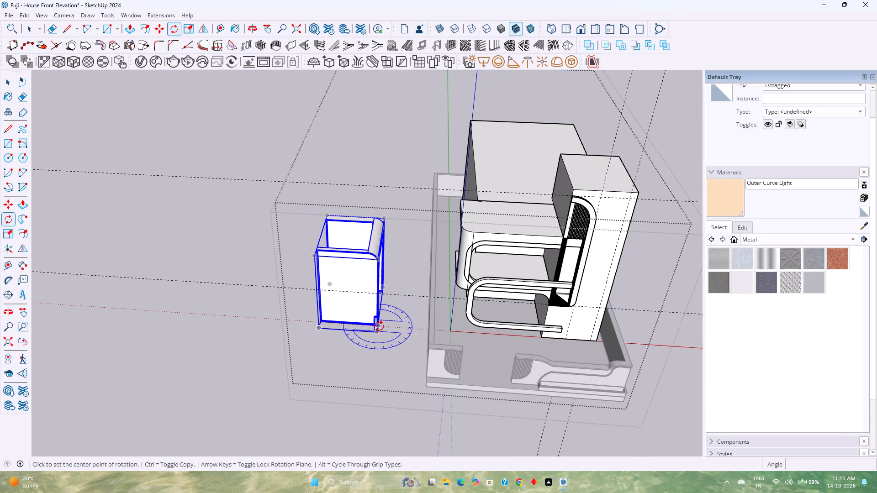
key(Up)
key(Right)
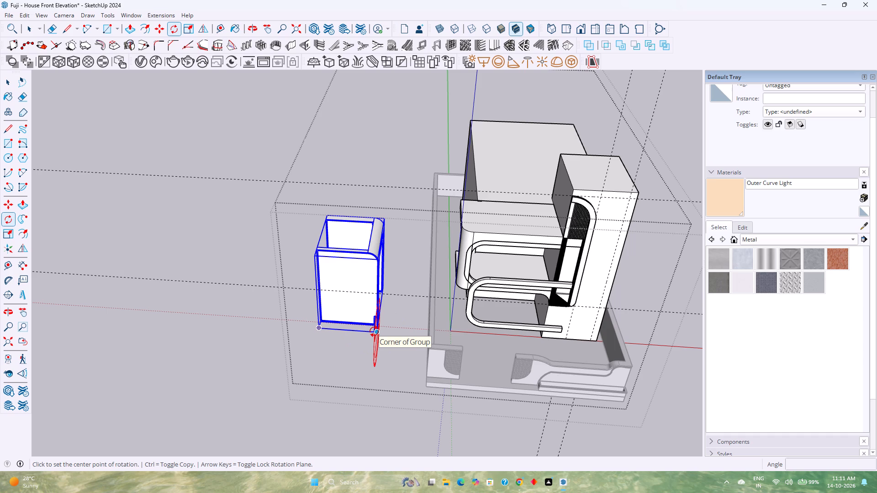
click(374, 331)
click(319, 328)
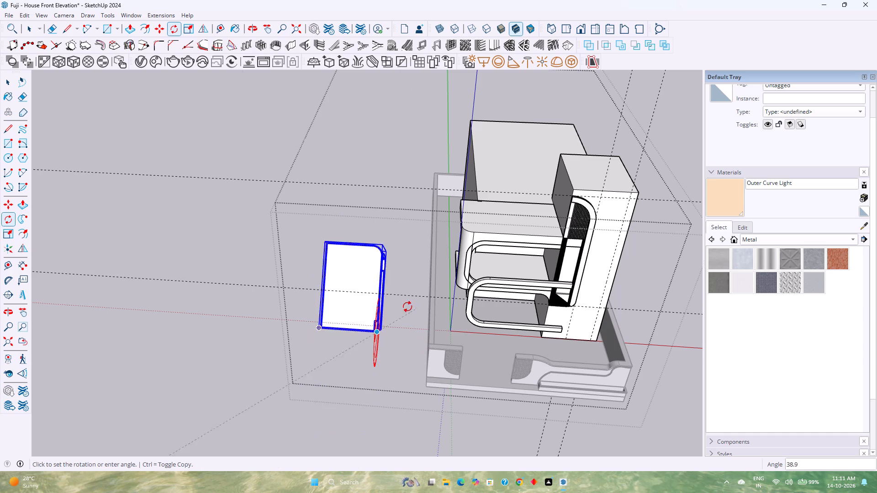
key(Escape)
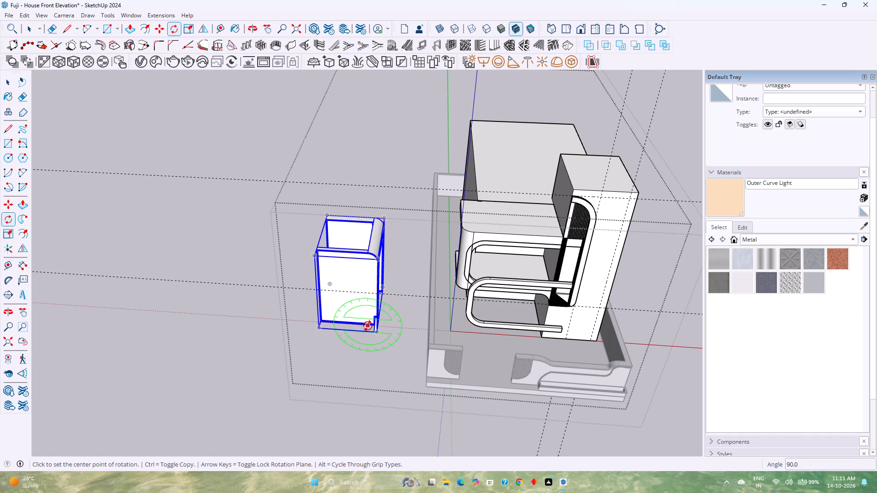
Rotate the pasted balcony copy 90 degrees about the green axis from its bottom corner.
key(Left)
click(378, 332)
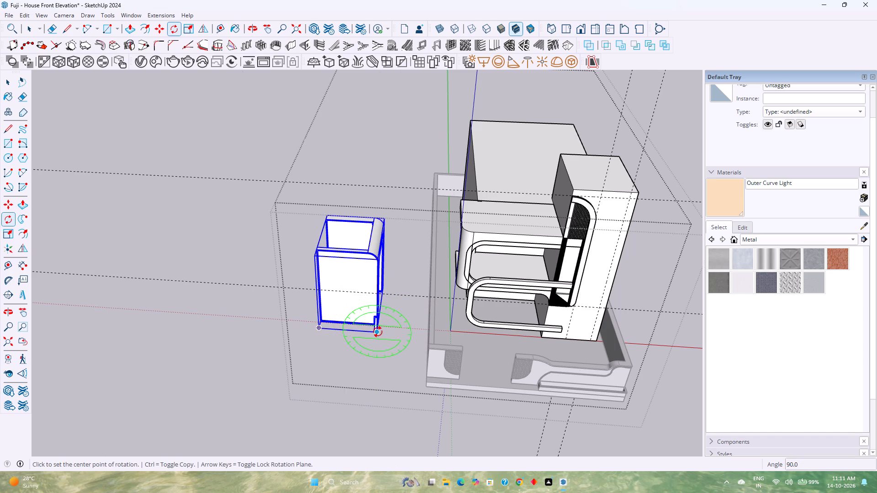
click(317, 329)
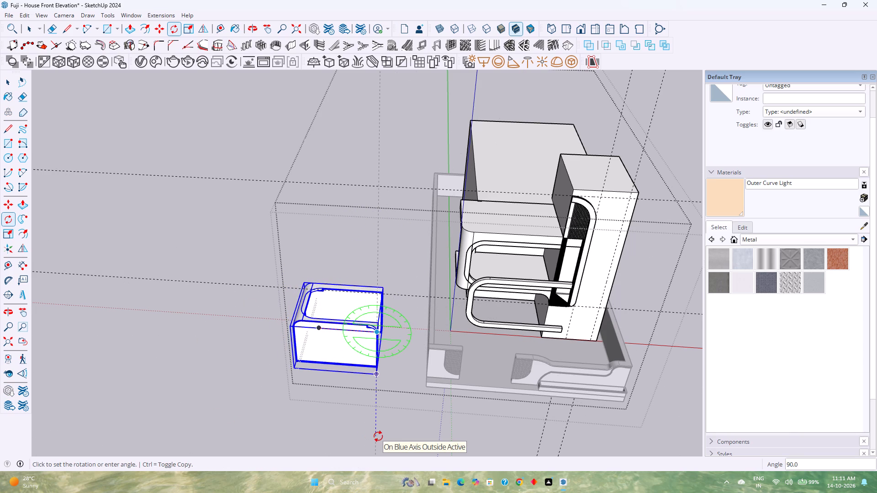
click(378, 436)
Rotate the balcony copy about 89 degrees around the red axis so its slabs lie horizontal like the original balcony.
middle_drag(345, 401, 621, 360)
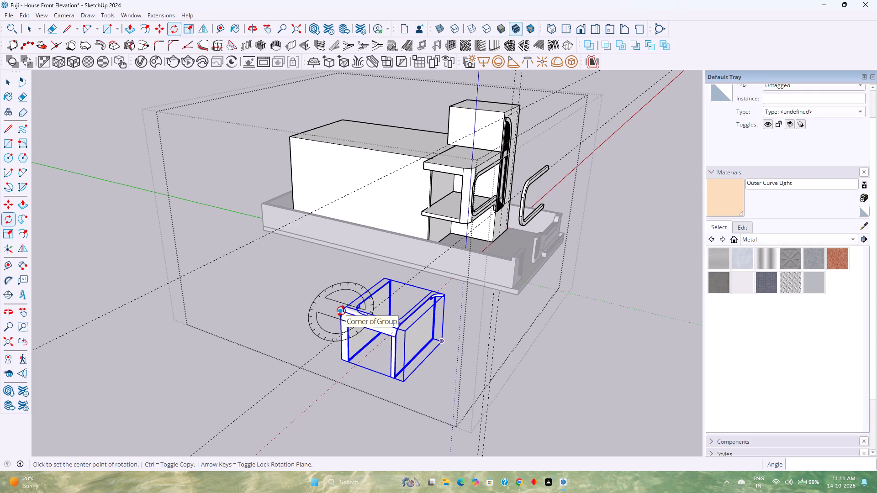
key(Right)
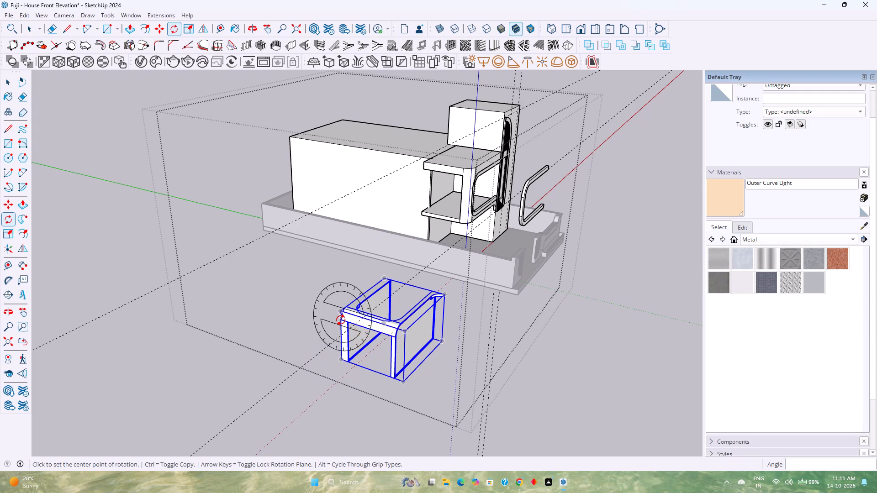
click(341, 320)
click(341, 361)
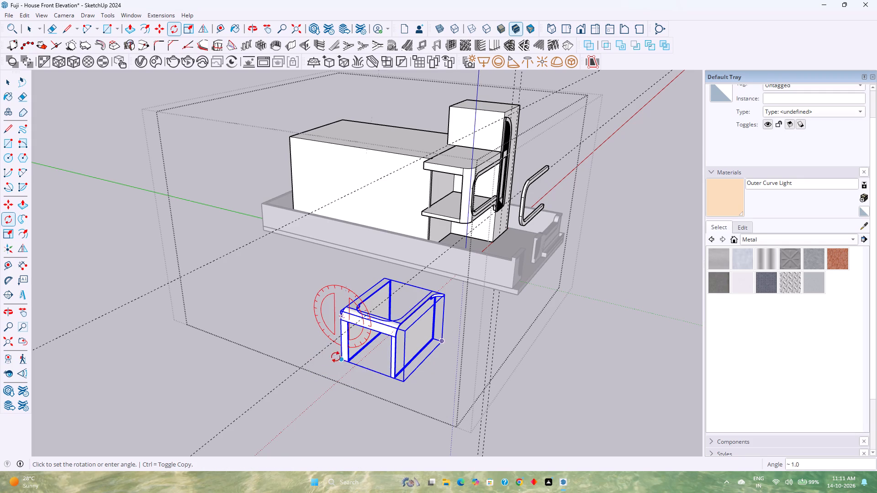
click(306, 303)
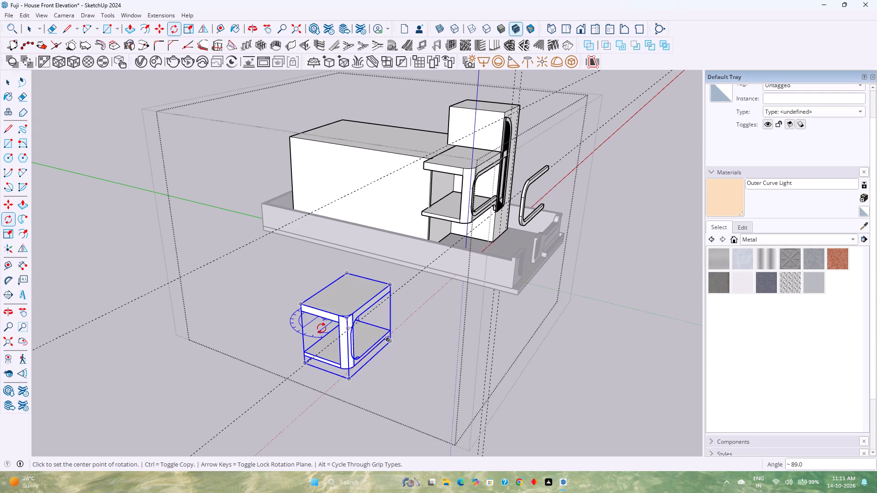
Move the balcony copy about 17' straight up along the blue axis.
key(m)
click(349, 379)
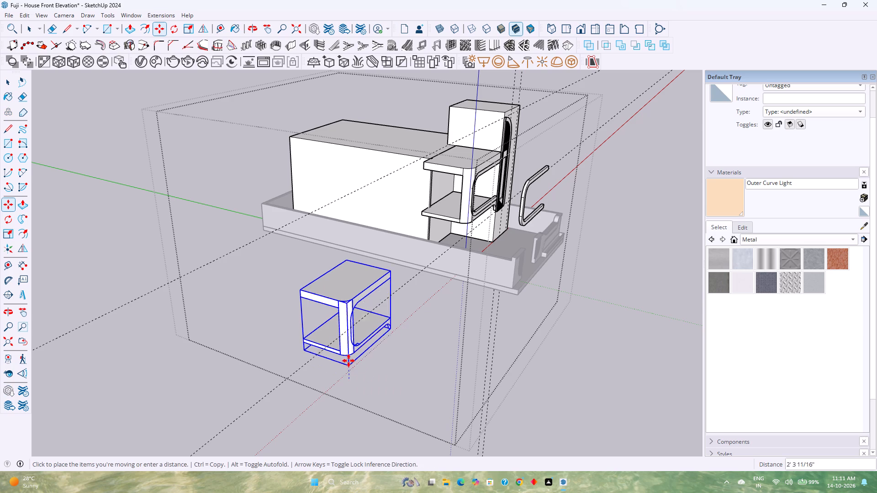
key(Up)
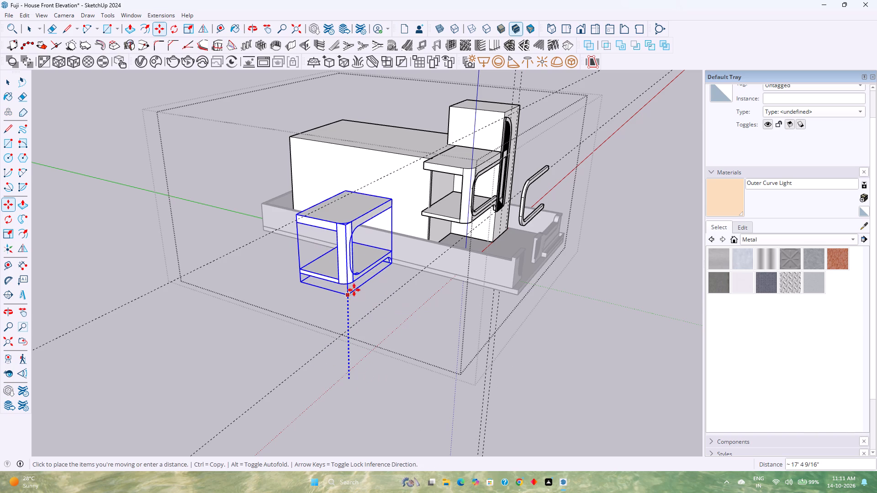
click(356, 285)
Cut the outward frame copy out of the original balcony's group and paste it outside, just below the balcony copy.
middle_drag(385, 291, 196, 273)
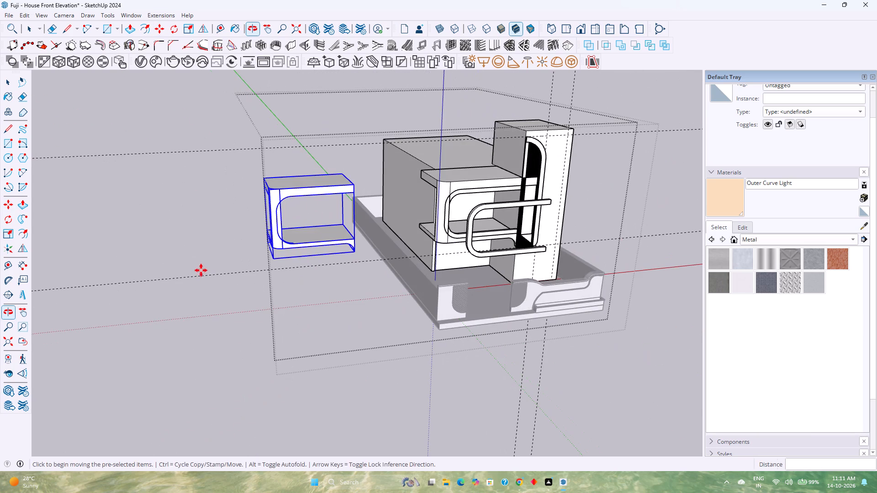
key(space)
scroll(281, 285, up, 4)
shift+middle_drag(281, 285, 294, 300)
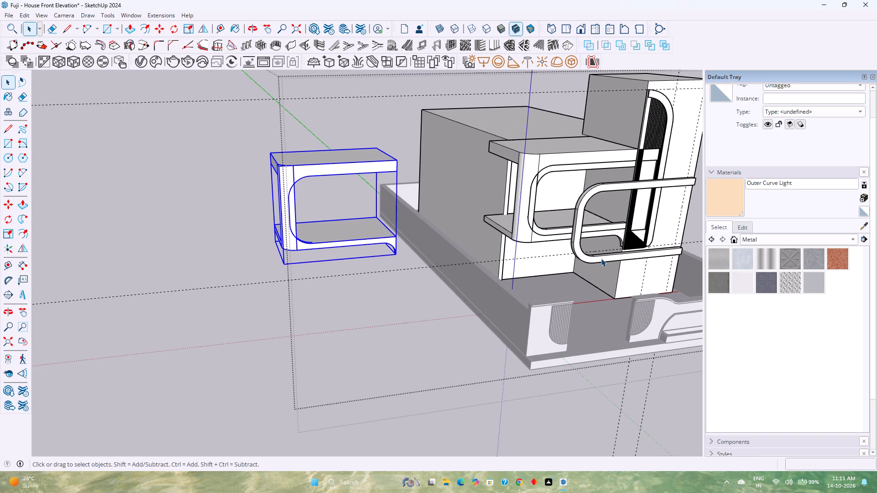
click(601, 258)
triple_click(601, 258)
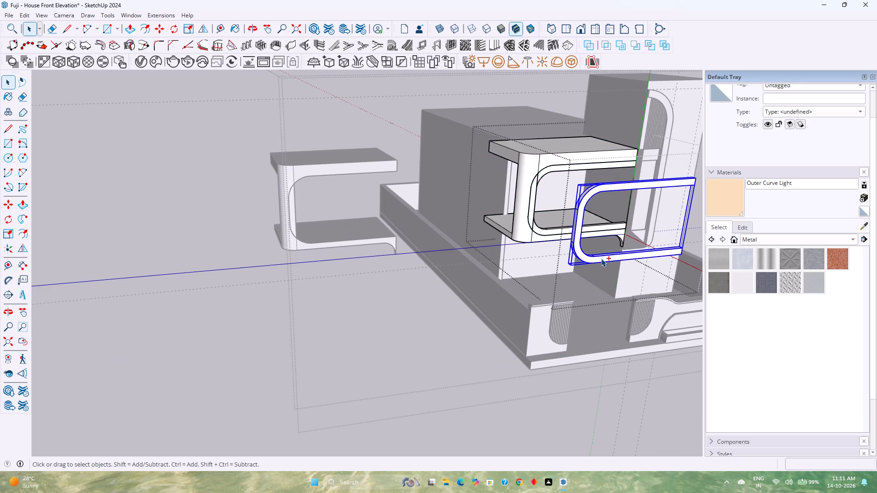
key(ctrl+x)
key(Escape)
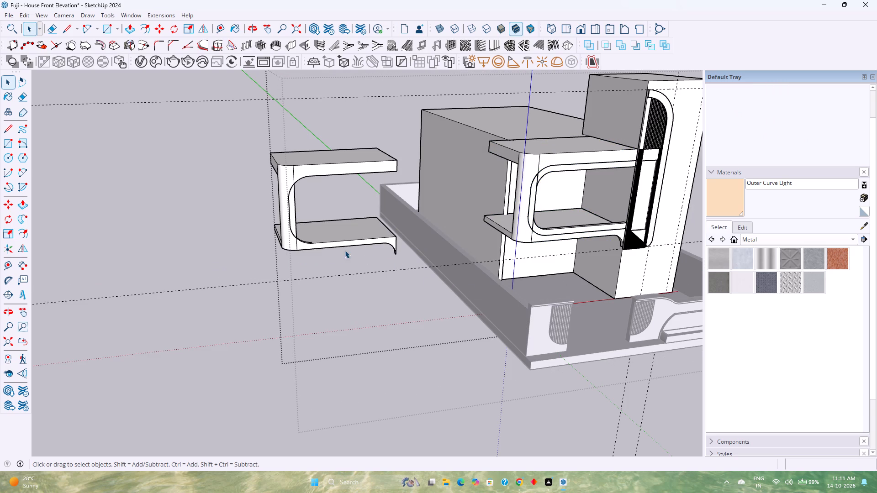
key(ctrl+v)
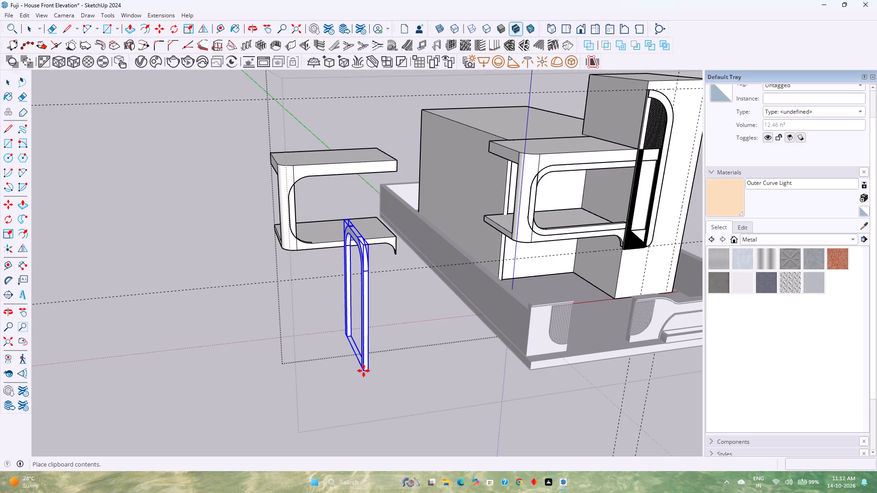
click(364, 371)
Rotate the pasted frame 90 degrees about the green axis from its bottom corner so it lies flat.
middle_drag(359, 333, 220, 346)
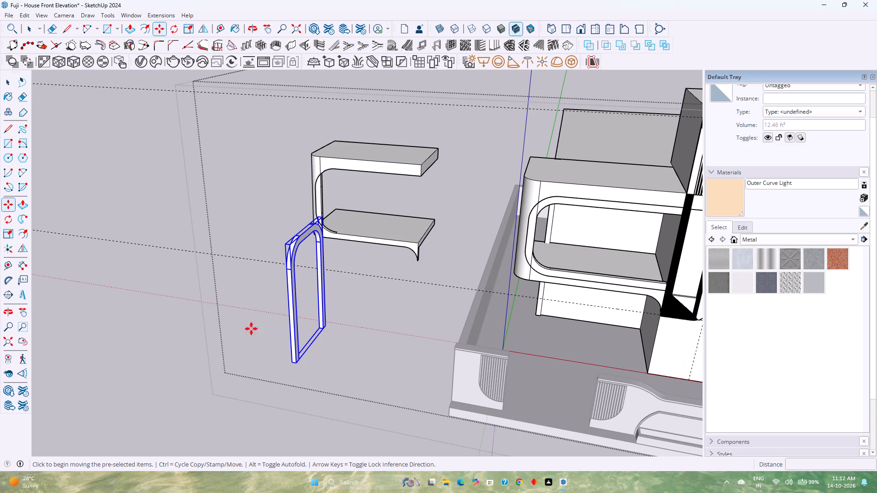
middle_drag(333, 231, 338, 231)
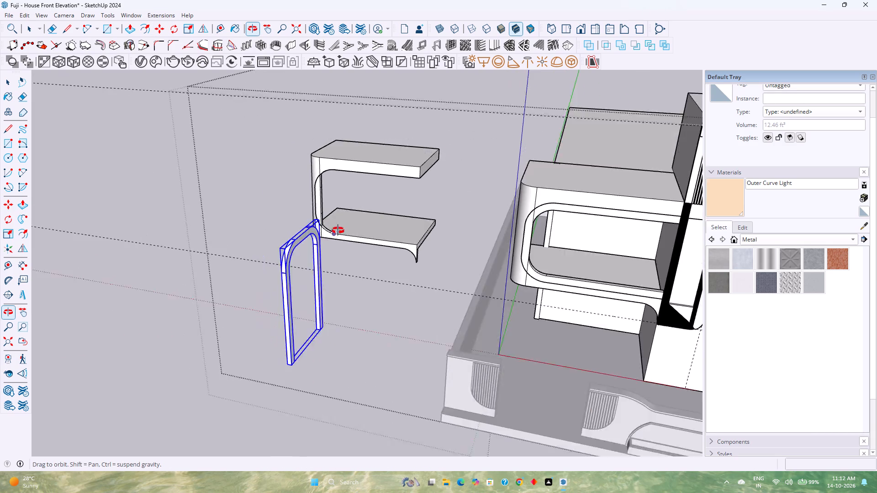
middle_drag(338, 231, 368, 220)
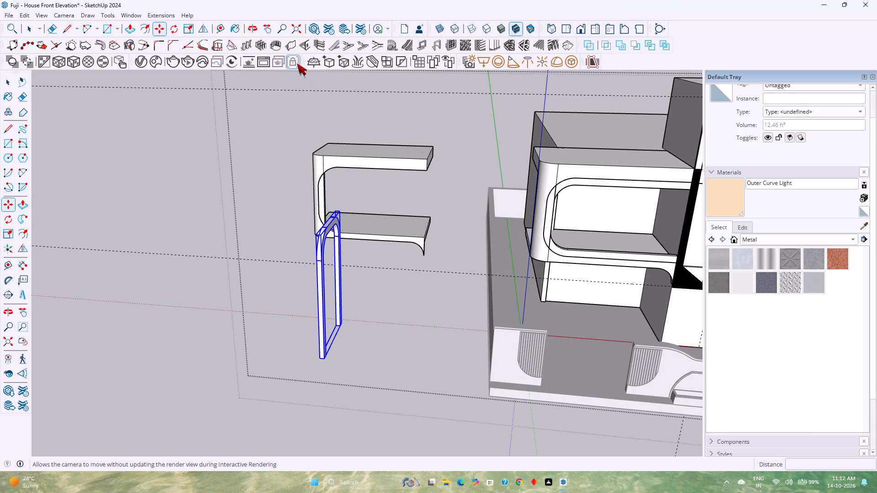
scroll(329, 200, up, 7)
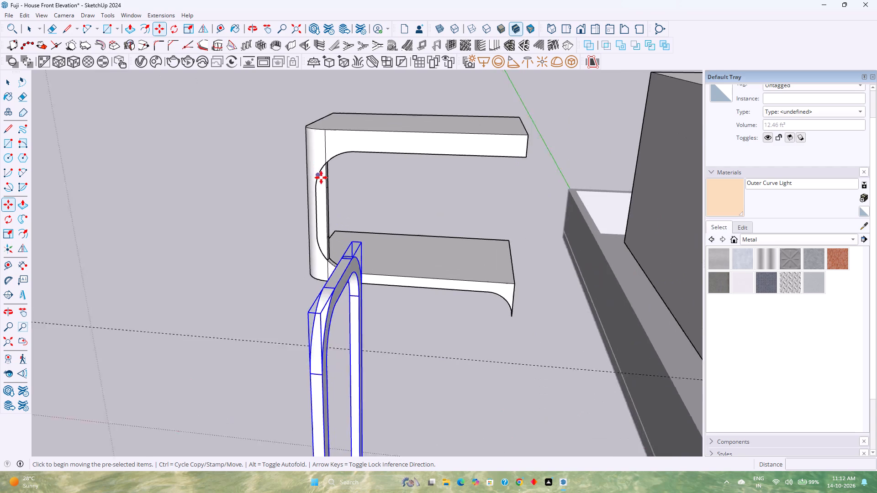
scroll(321, 178, up, 8)
scroll(322, 178, down, 1)
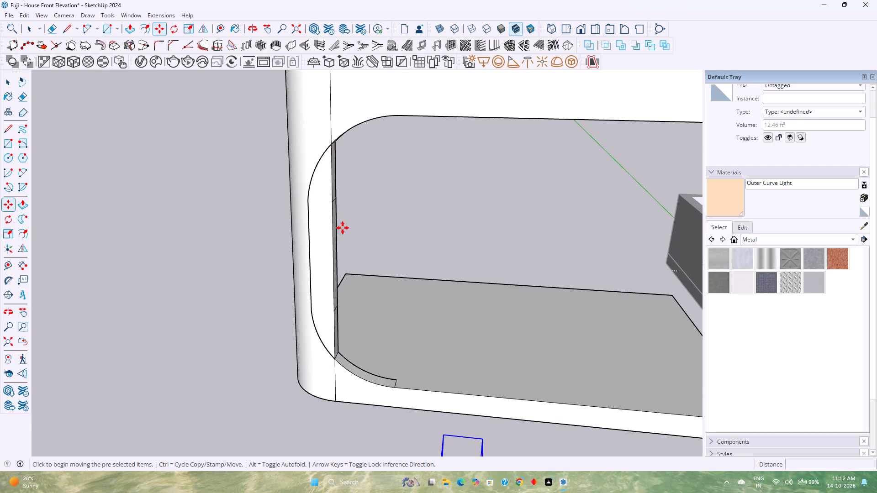
scroll(353, 240, down, 4)
scroll(351, 124, down, 2)
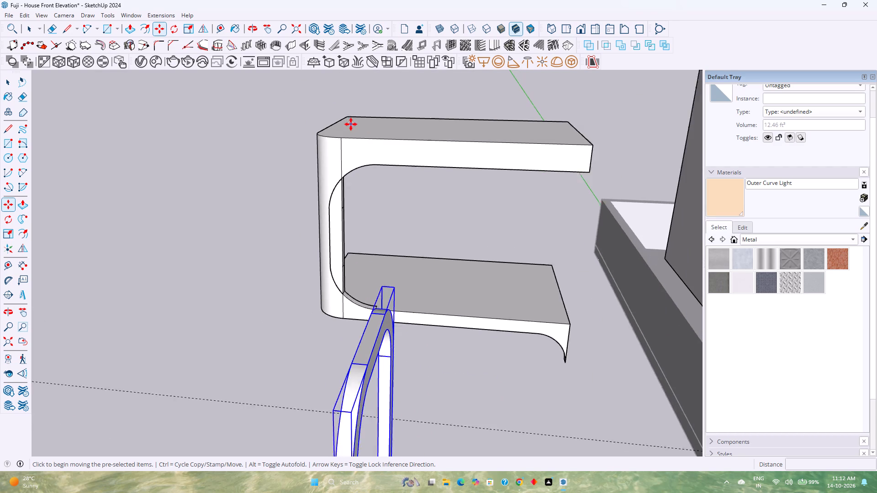
scroll(351, 124, down, 2)
click(169, 24)
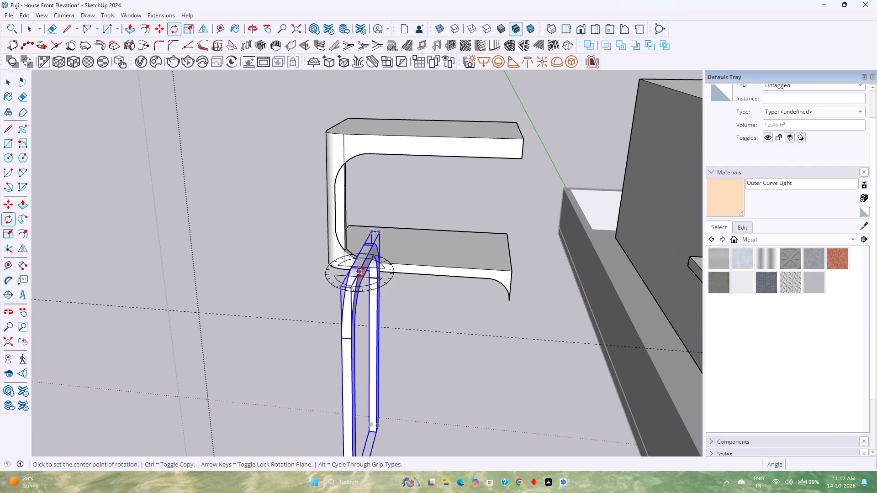
scroll(353, 294, down, 8)
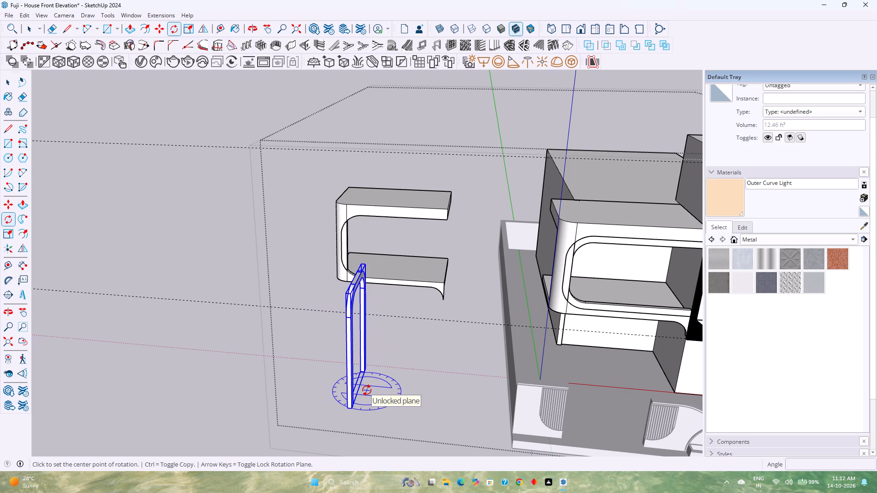
key(Right)
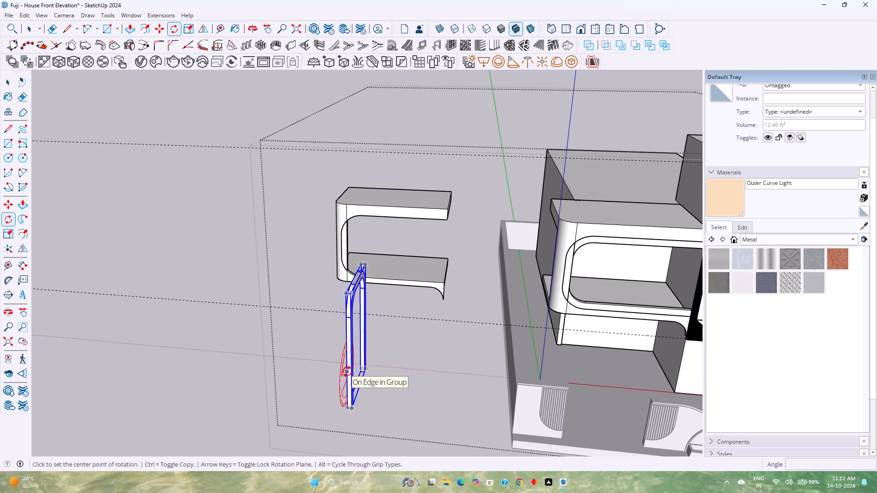
key(Left)
click(352, 406)
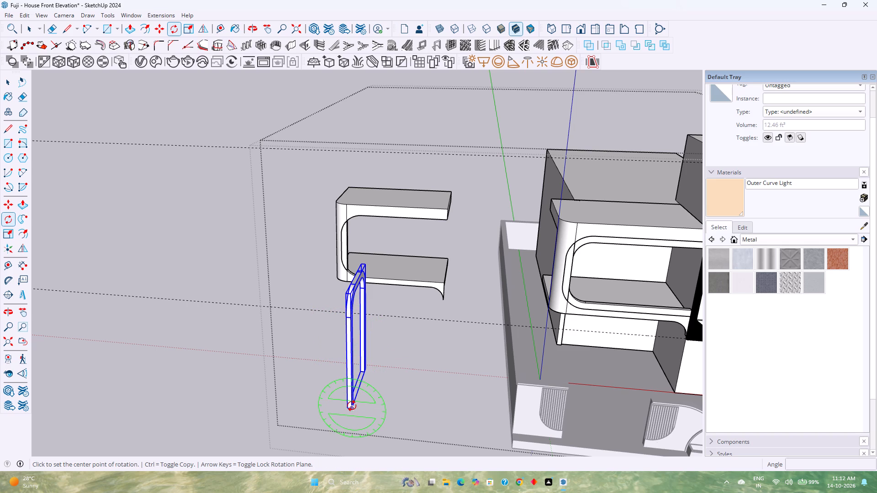
click(349, 295)
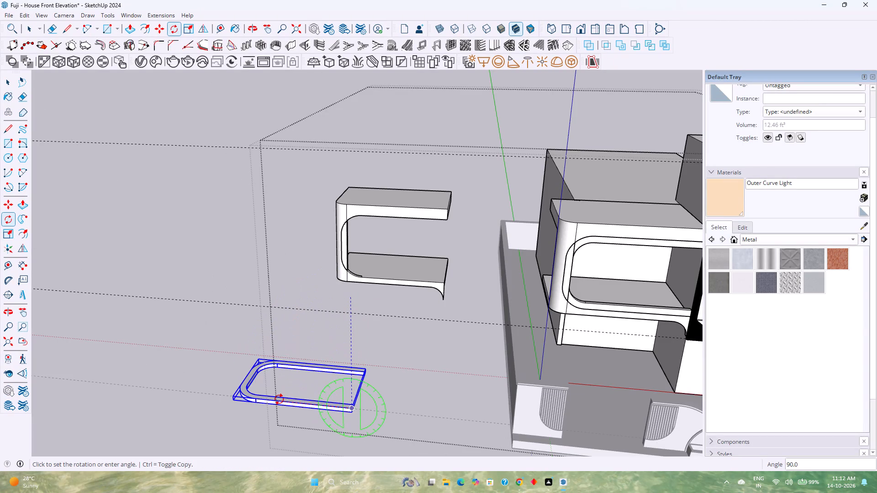
click(279, 399)
Rotate the flat frame 90 degrees about the red axis from its bottom end corner so it stands upright.
key(Left)
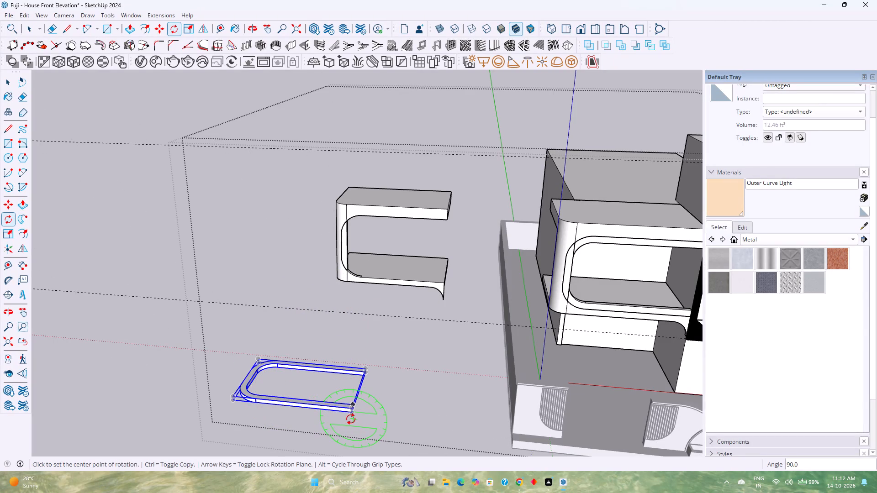
key(Right)
click(354, 414)
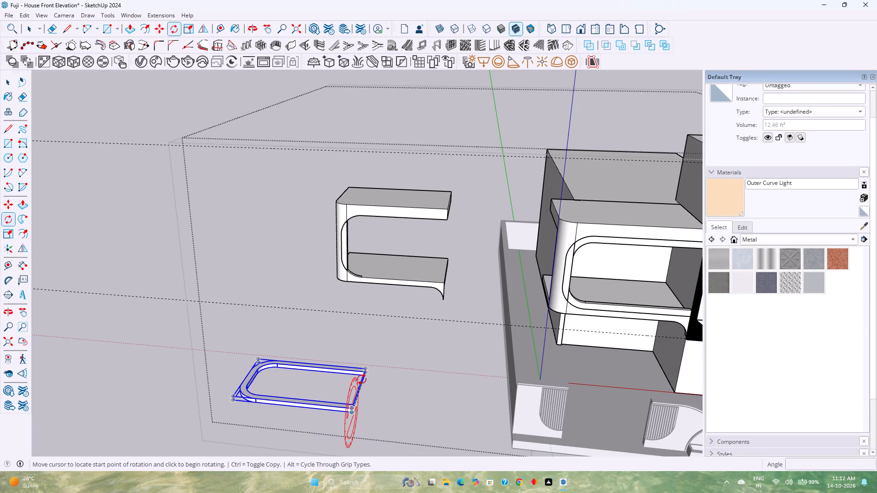
scroll(365, 372, up, 10)
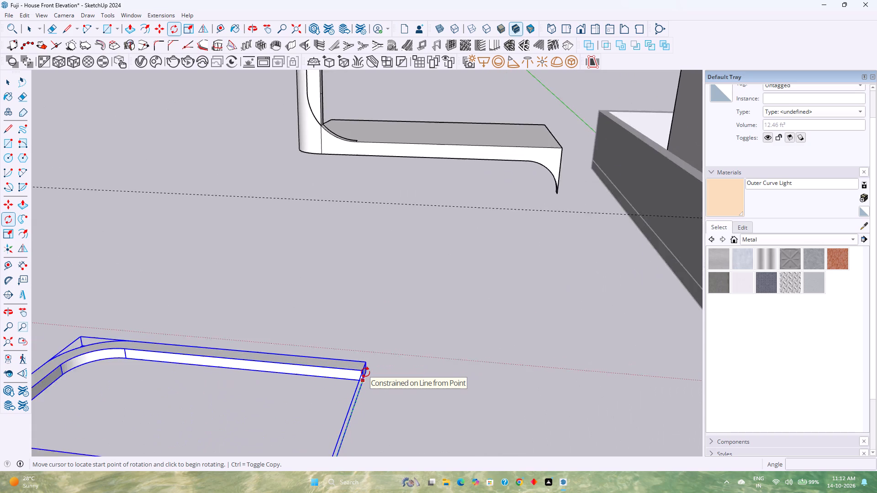
scroll(365, 372, up, 4)
click(362, 384)
scroll(353, 365, down, 4)
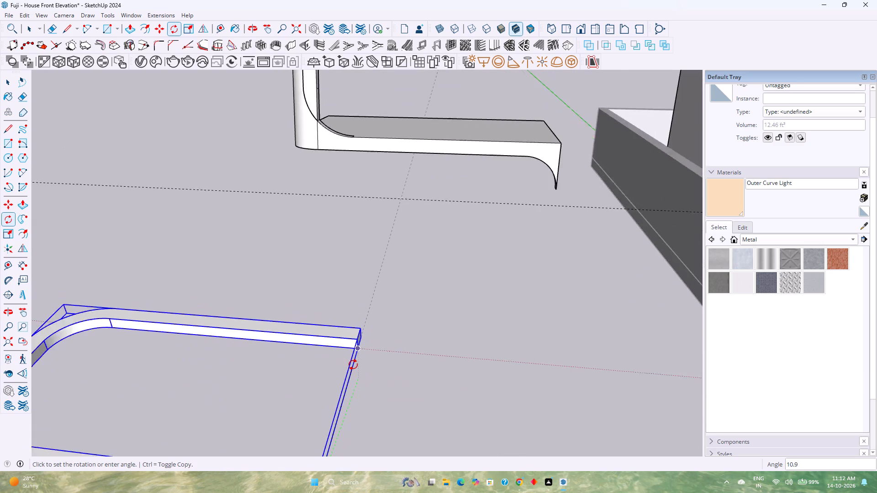
scroll(353, 365, down, 6)
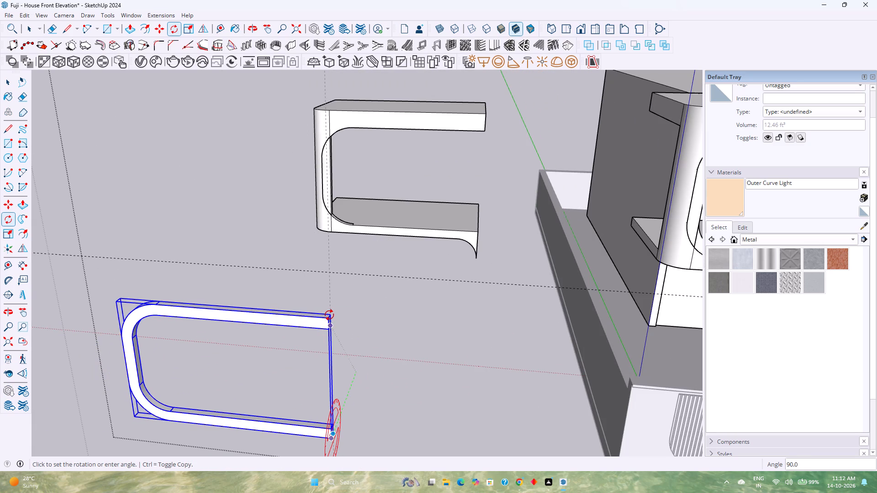
click(329, 315)
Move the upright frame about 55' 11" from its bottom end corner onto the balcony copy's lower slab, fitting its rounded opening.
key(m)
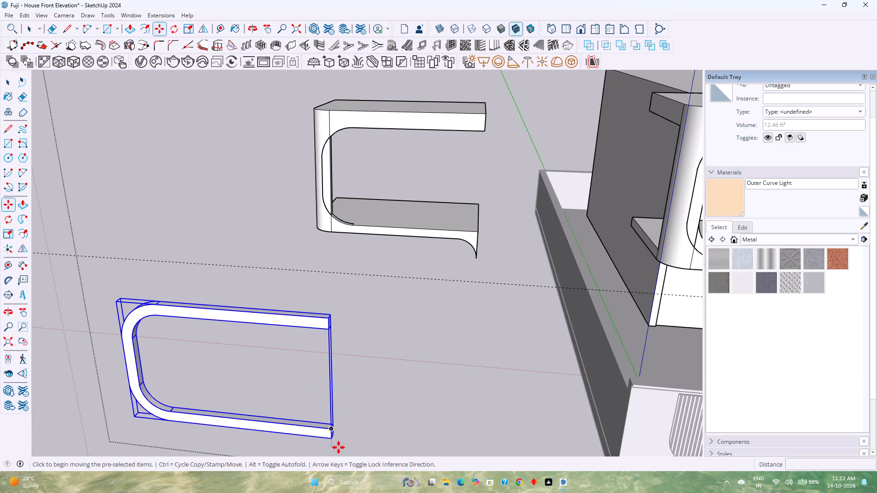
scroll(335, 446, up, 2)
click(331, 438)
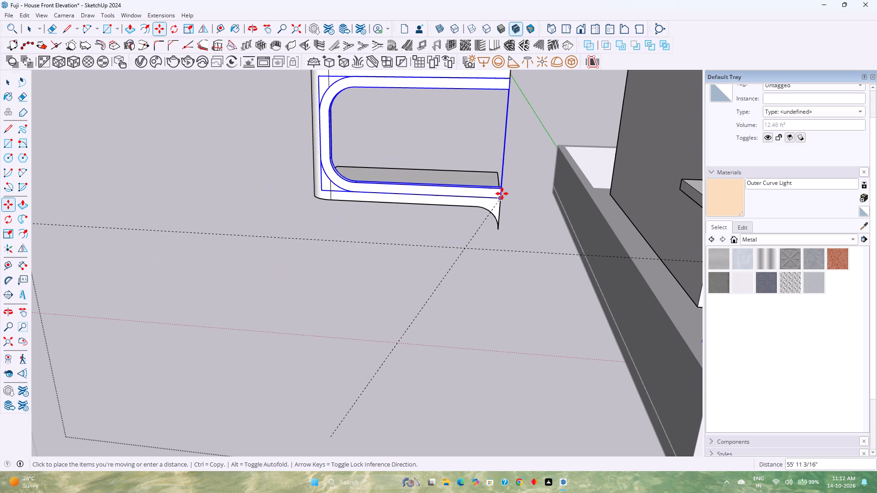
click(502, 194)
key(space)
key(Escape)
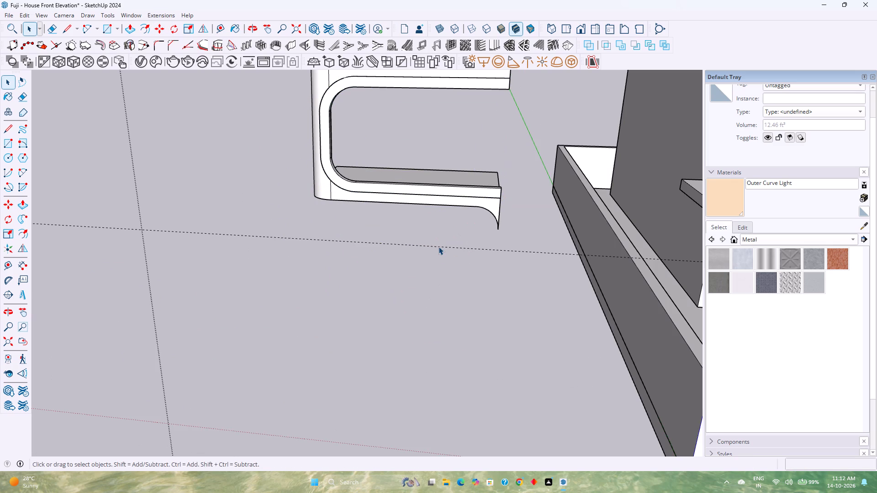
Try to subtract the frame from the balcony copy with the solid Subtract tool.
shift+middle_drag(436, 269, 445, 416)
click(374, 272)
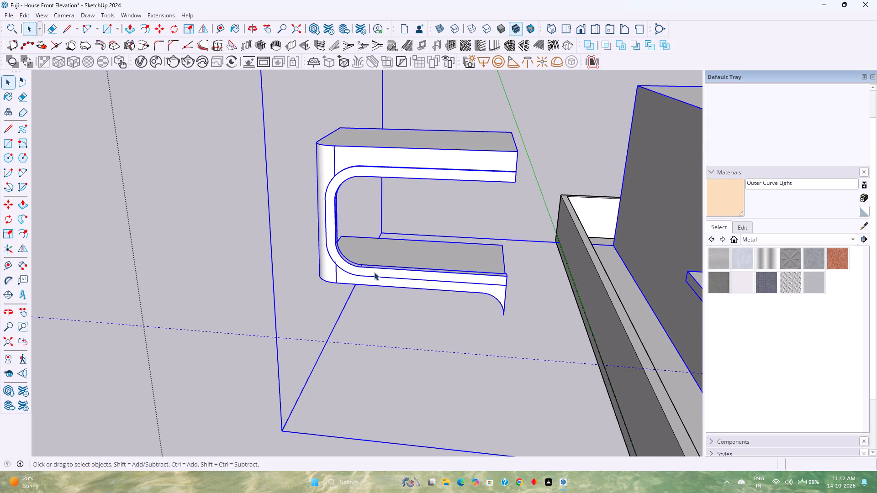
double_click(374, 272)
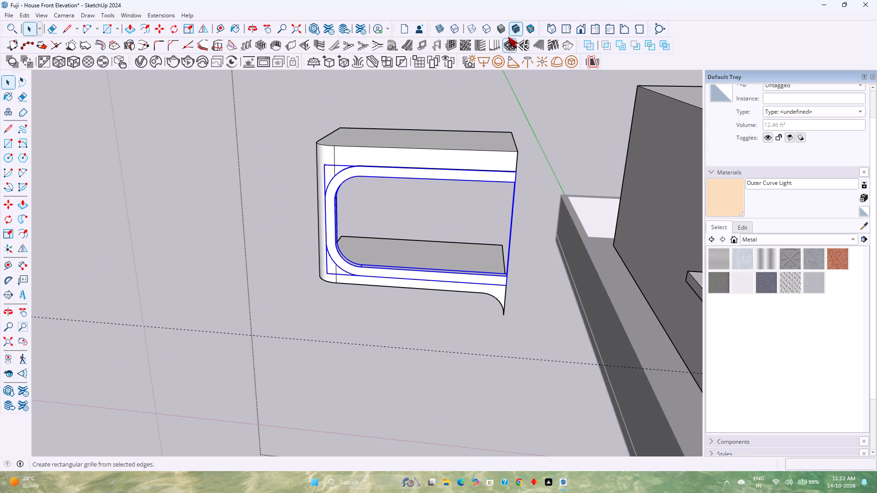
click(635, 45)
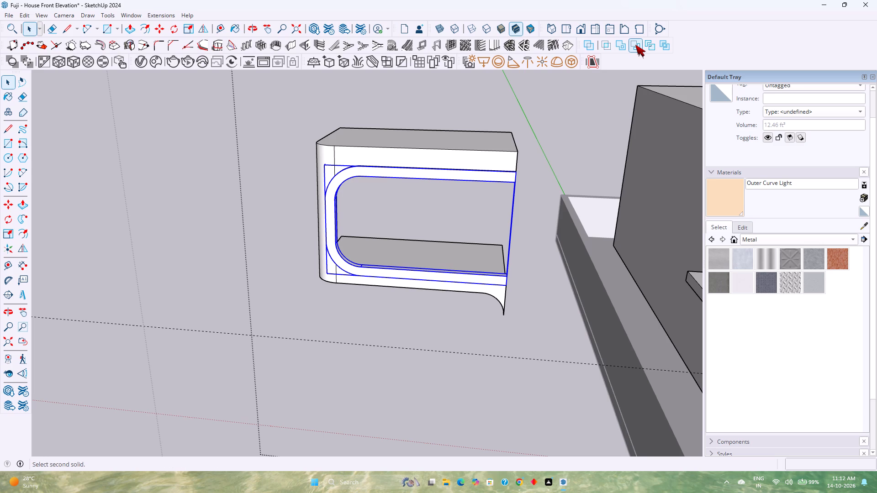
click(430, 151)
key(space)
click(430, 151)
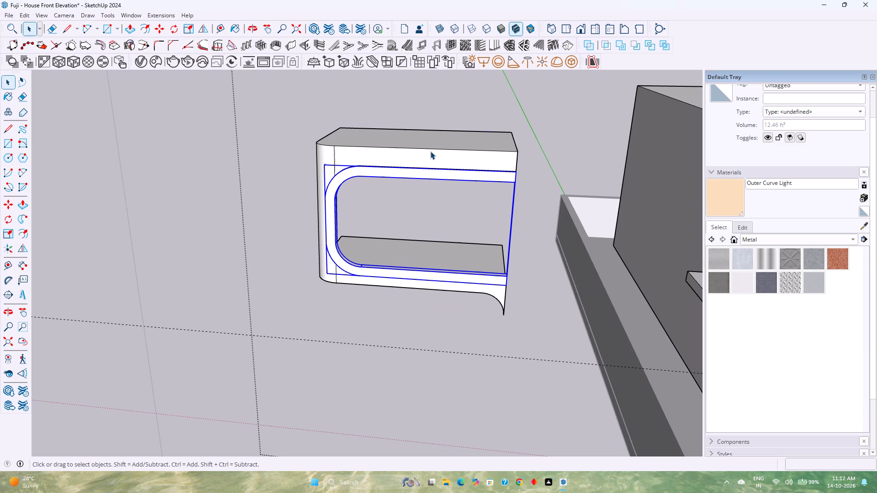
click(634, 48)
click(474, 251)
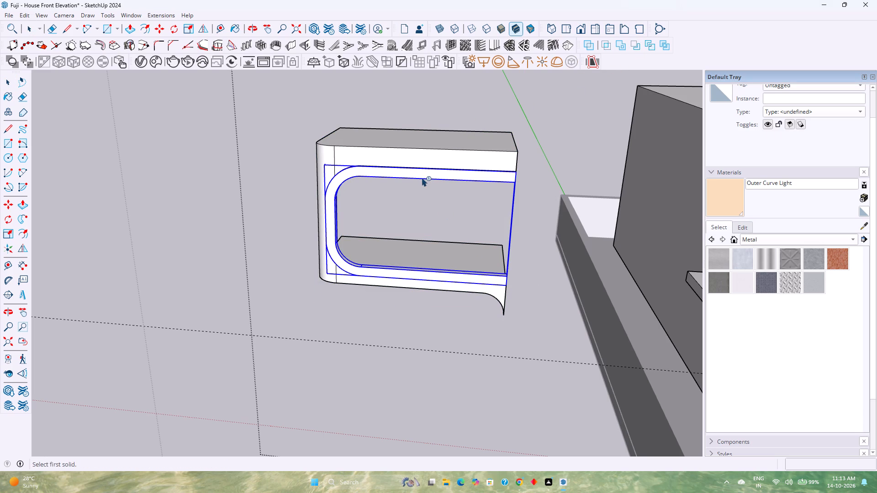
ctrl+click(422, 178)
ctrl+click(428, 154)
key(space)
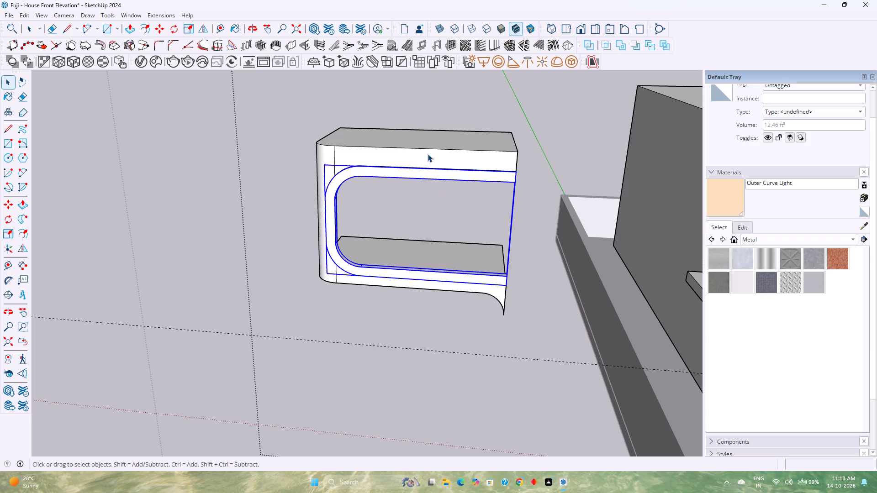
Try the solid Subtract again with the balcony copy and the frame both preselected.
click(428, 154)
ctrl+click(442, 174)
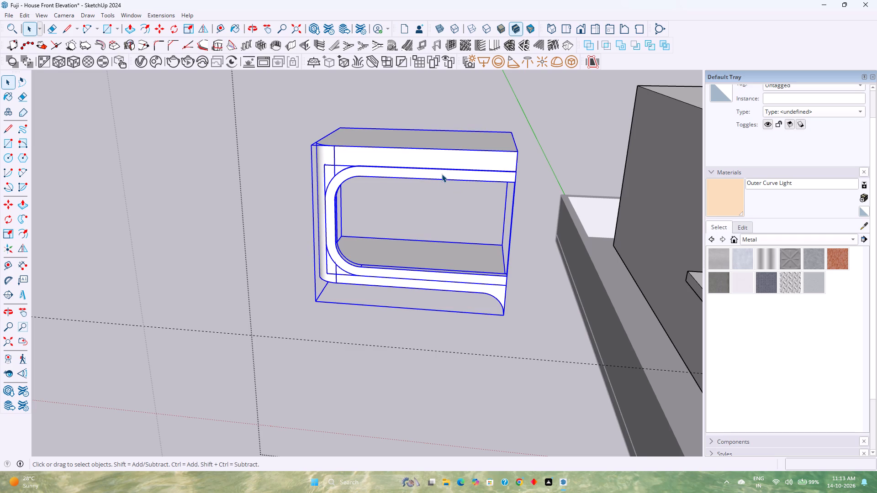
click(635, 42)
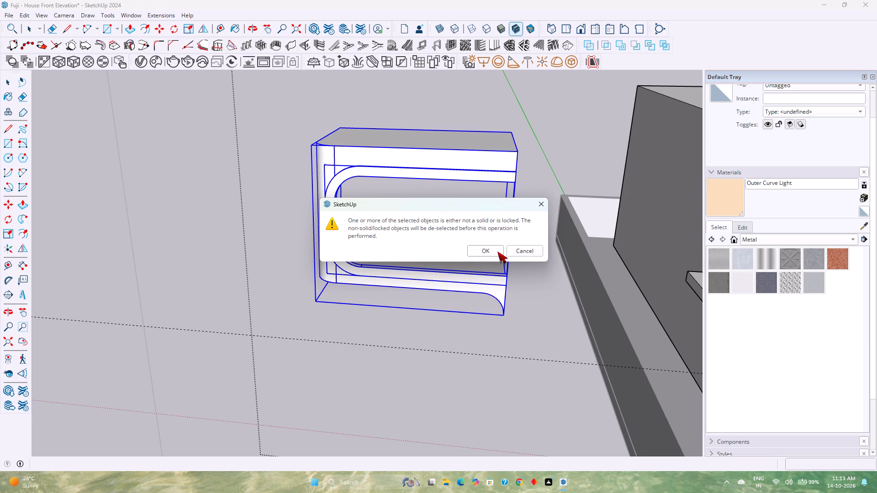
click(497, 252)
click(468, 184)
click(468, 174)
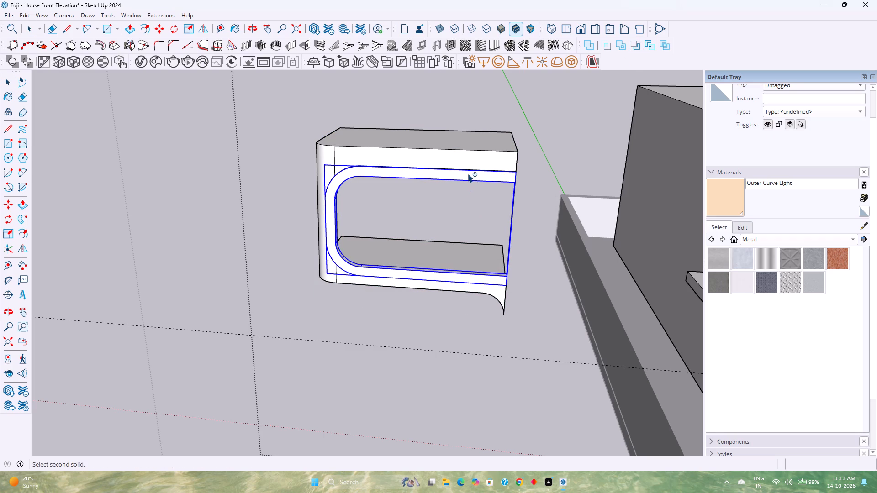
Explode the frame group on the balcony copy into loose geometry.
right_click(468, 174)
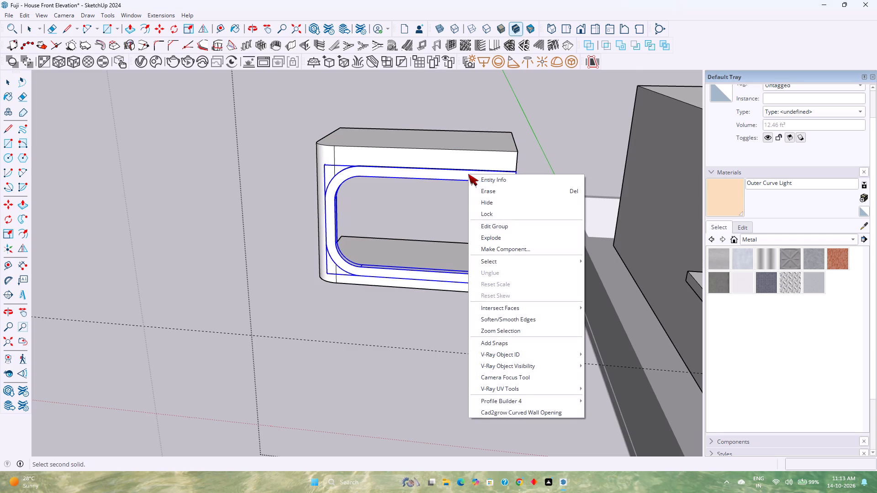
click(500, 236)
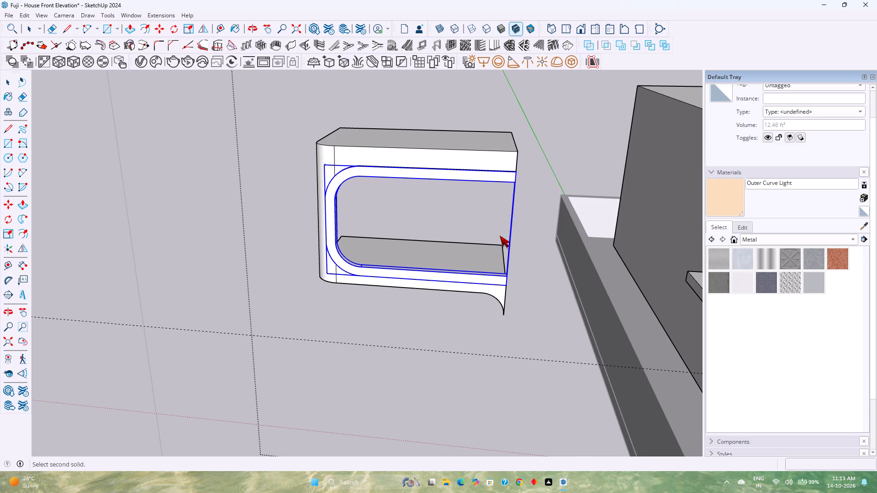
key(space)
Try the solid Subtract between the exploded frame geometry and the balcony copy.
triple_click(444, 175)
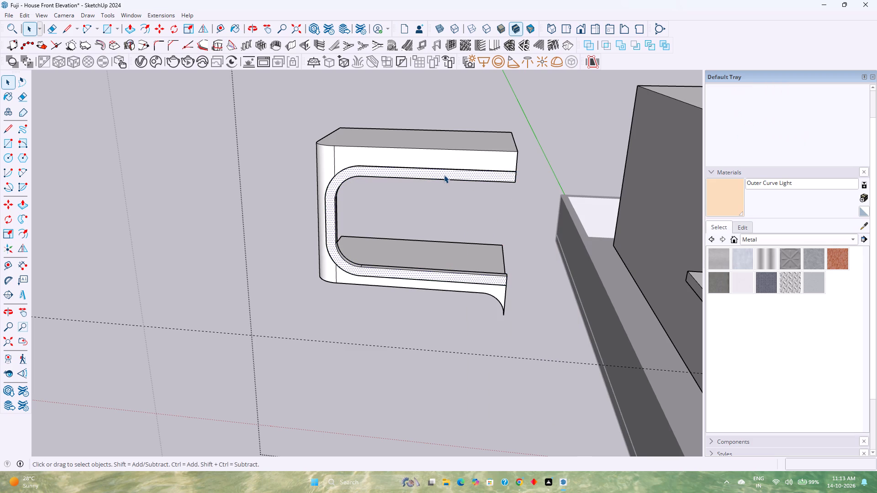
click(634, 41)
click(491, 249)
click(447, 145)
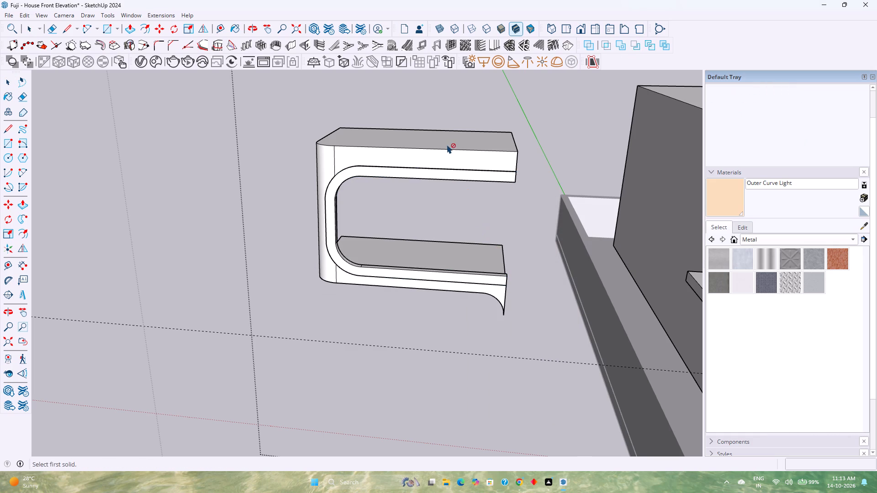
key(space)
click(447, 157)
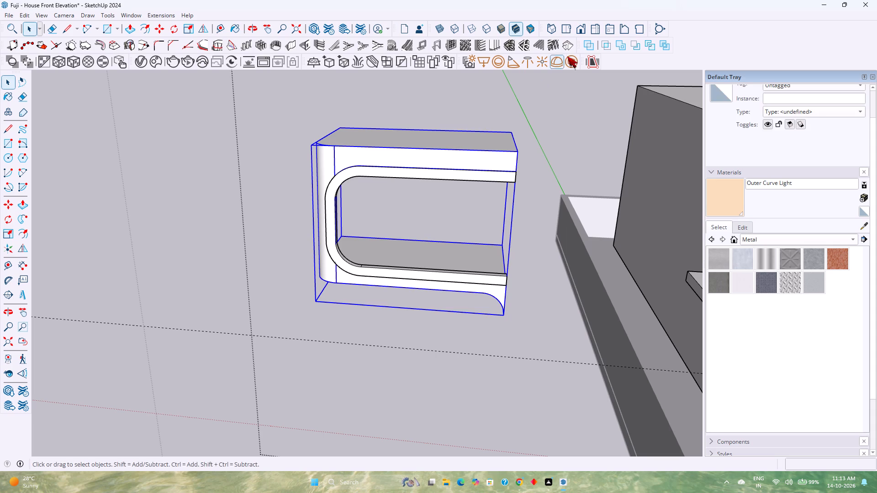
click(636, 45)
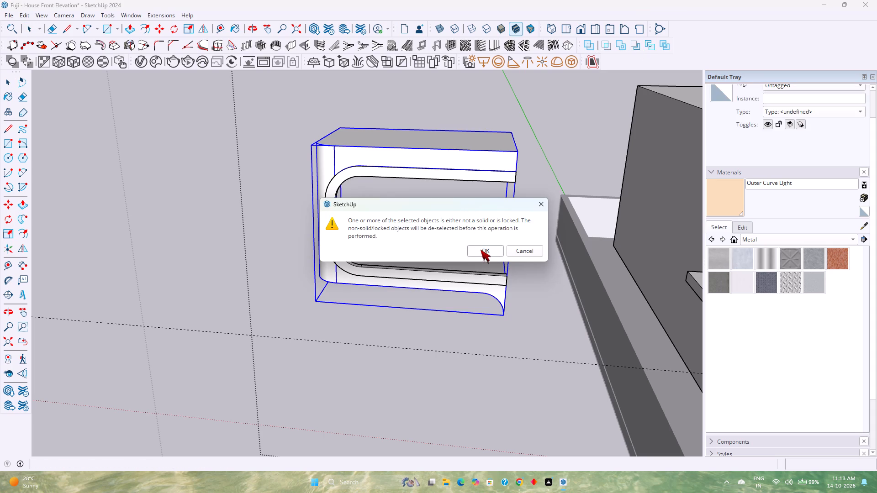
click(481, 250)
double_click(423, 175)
Select the loose frame geometry and examine how its inner curve meets the balcony copy's curved wall.
key(space)
double_click(423, 175)
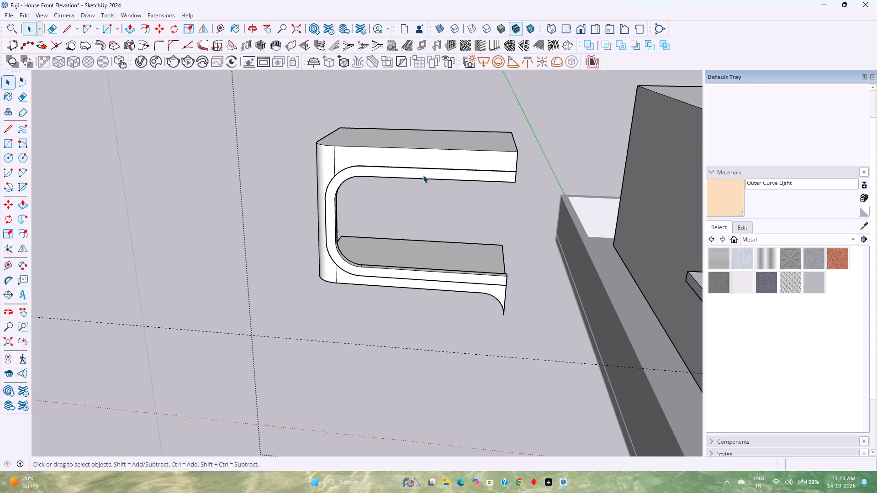
triple_click(423, 175)
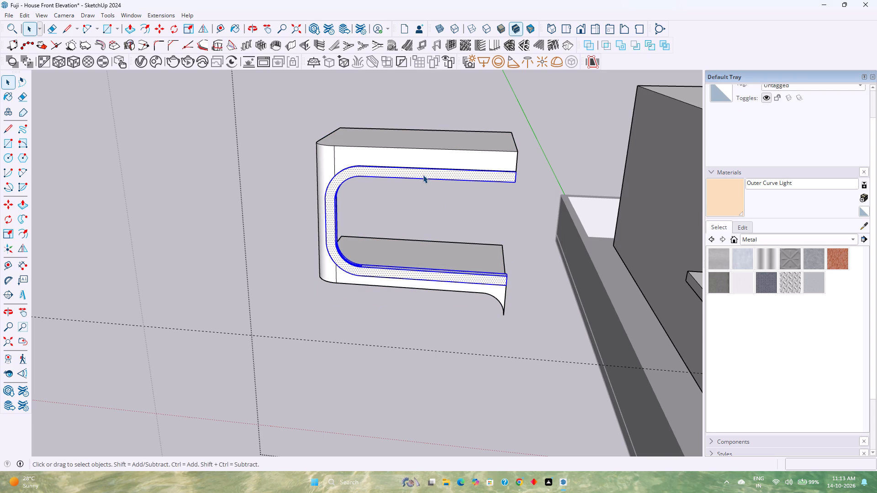
scroll(423, 175, up, 5)
middle_drag(423, 175, 418, 178)
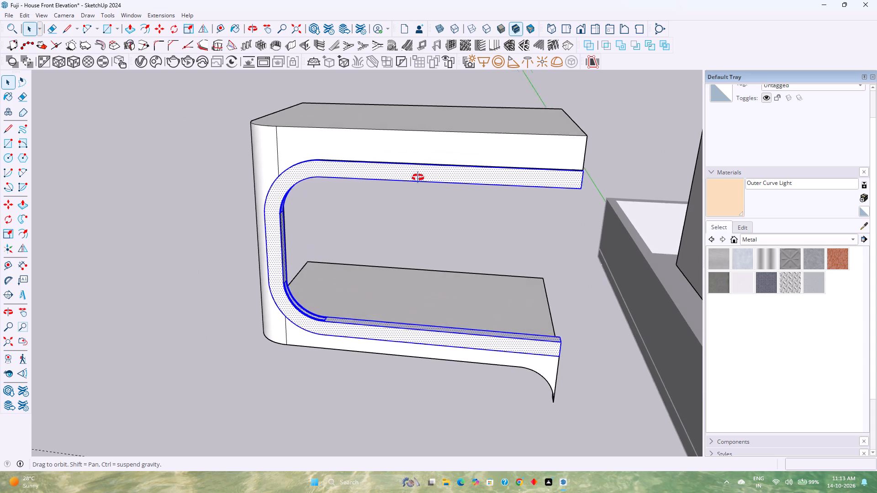
middle_drag(418, 178, 198, 181)
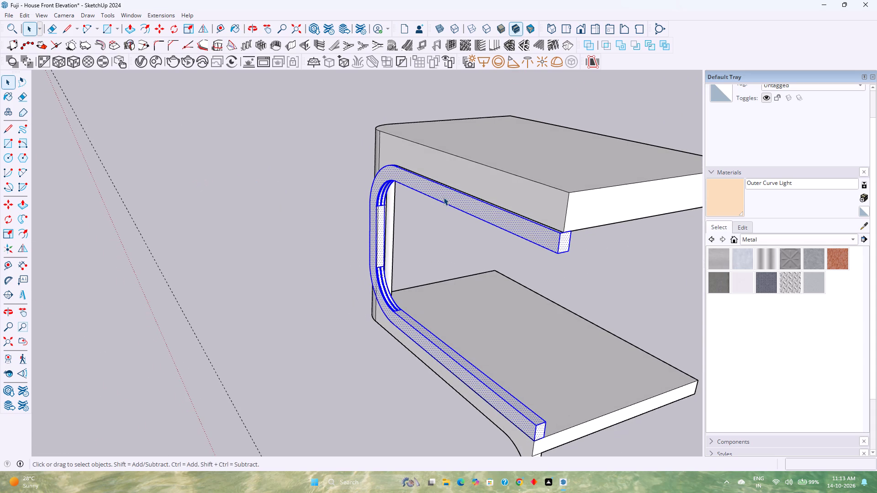
scroll(371, 236, up, 8)
middle_drag(372, 236, 328, 184)
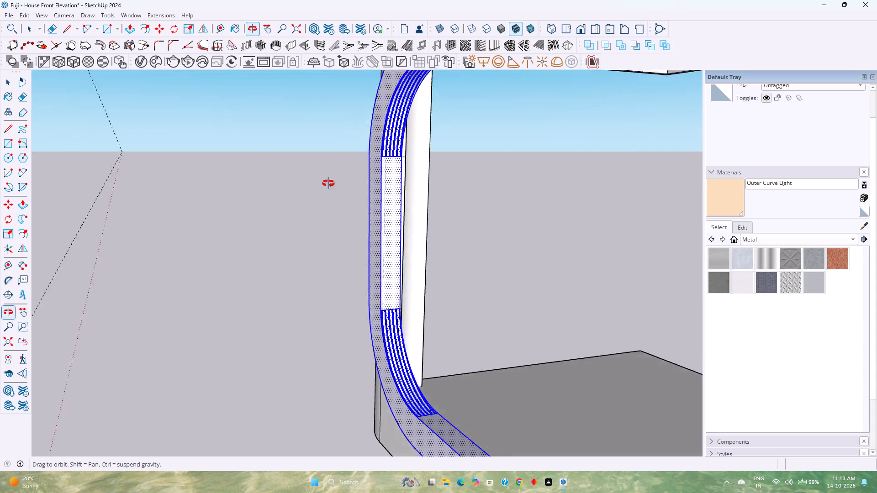
middle_drag(328, 184, 263, 197)
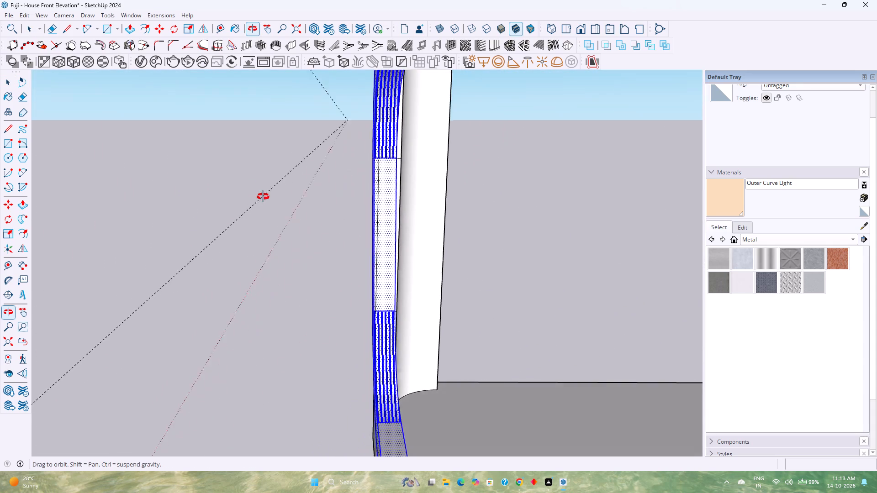
middle_drag(263, 197, 213, 195)
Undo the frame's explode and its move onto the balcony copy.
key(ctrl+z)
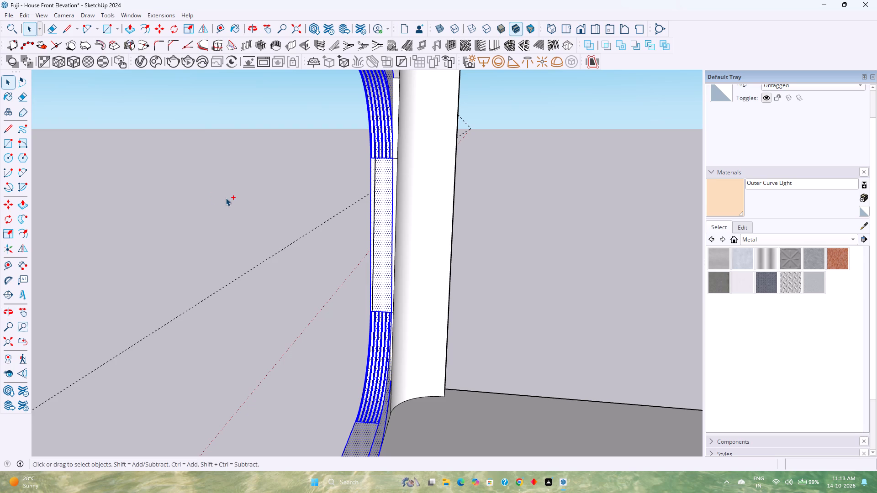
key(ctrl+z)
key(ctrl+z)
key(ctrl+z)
Examine the frame at the balcony's rounded corner on the house and compare it with the loose frame and balcony copy.
scroll(375, 239, down, 3)
middle_drag(375, 239, 376, 239)
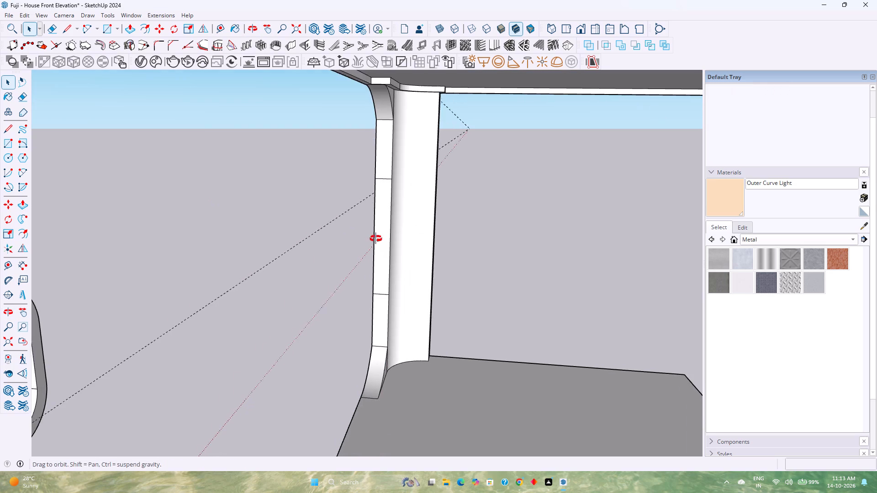
middle_drag(376, 239, 437, 222)
scroll(437, 222, down, 5)
scroll(437, 222, up, 1)
scroll(437, 222, down, 5)
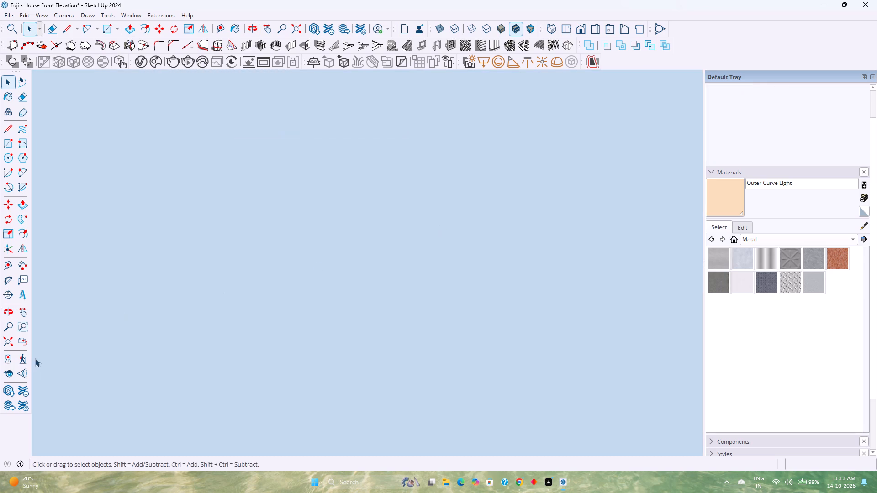
click(13, 344)
middle_drag(148, 309, 400, 304)
scroll(350, 260, up, 1)
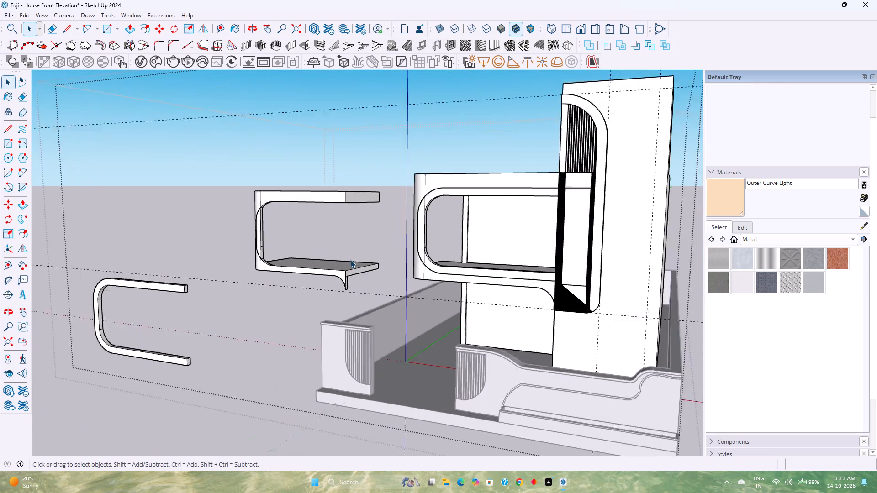
scroll(350, 260, up, 6)
middle_drag(349, 274, 295, 277)
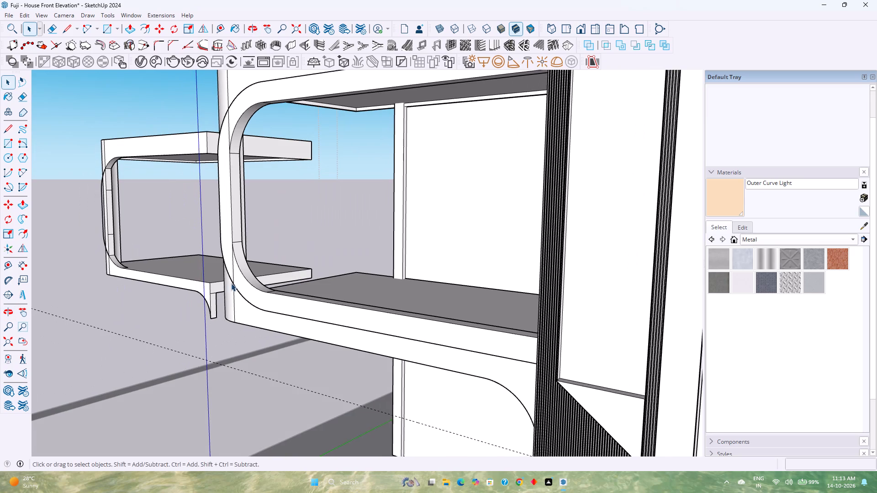
scroll(228, 284, up, 10)
middle_drag(211, 290, 122, 291)
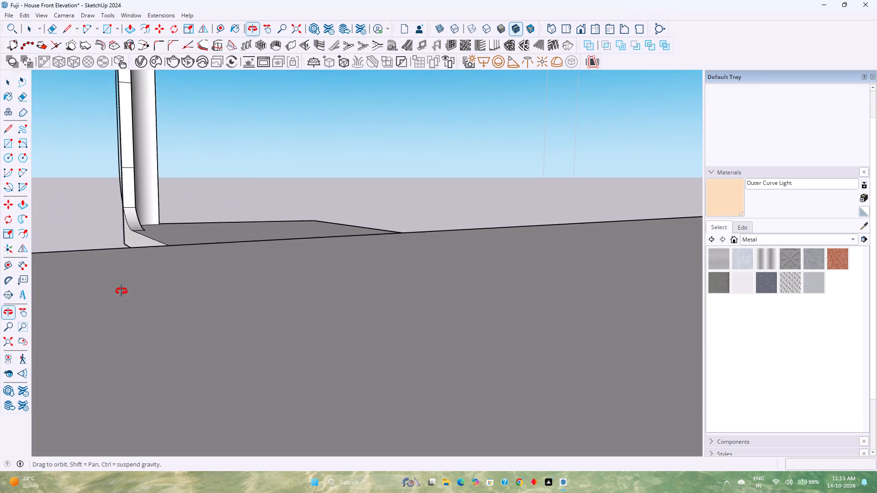
middle_drag(122, 291, 47, 303)
middle_click(46, 303)
middle_drag(46, 303, 79, 291)
middle_click(85, 291)
middle_drag(86, 291, 95, 291)
middle_drag(124, 292, 192, 294)
middle_drag(259, 296, 528, 287)
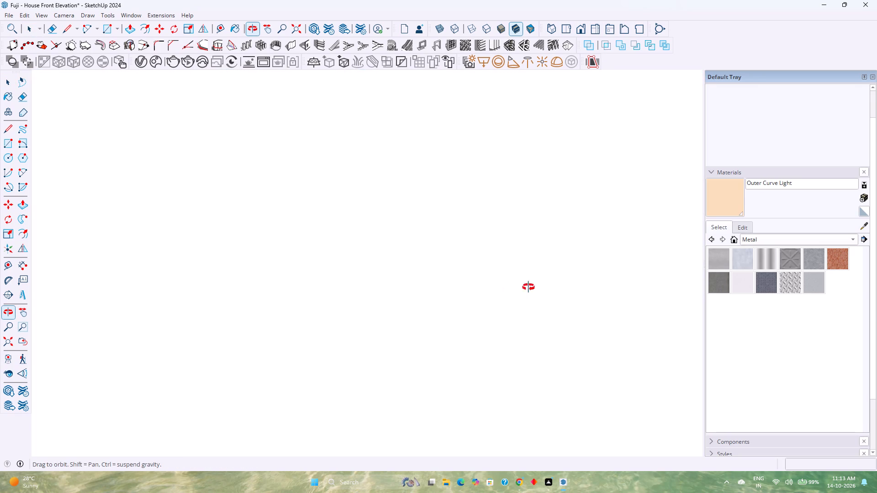
middle_drag(528, 287, 530, 287)
scroll(530, 287, up, 1)
scroll(531, 287, down, 6)
click(9, 339)
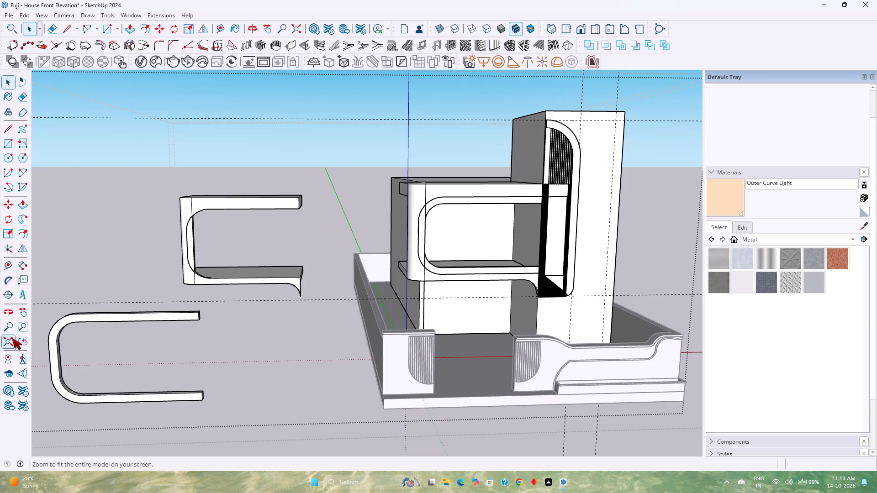
Place a vertical guide beside the balcony copy, offset about 31' 5 1/8" from the house wall's vertical edge near the balcony.
middle_drag(21, 330, 304, 332)
middle_drag(233, 273, 325, 282)
scroll(442, 248, up, 2)
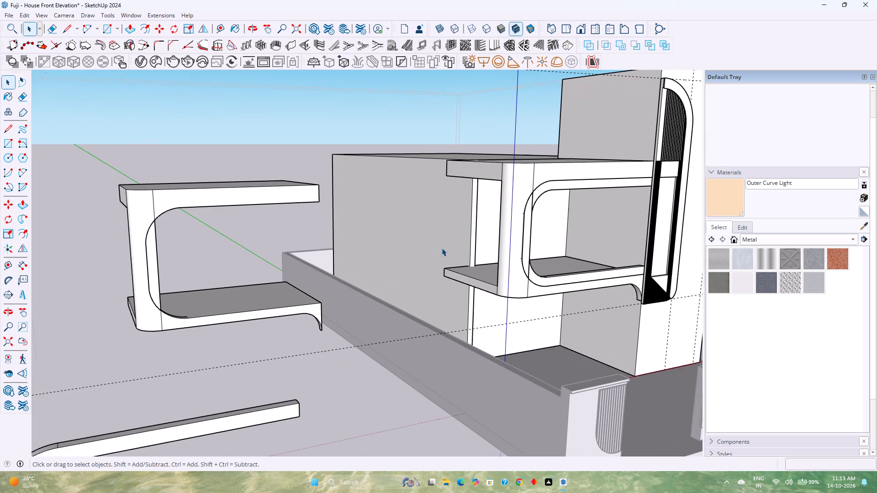
scroll(442, 248, up, 1)
click(221, 29)
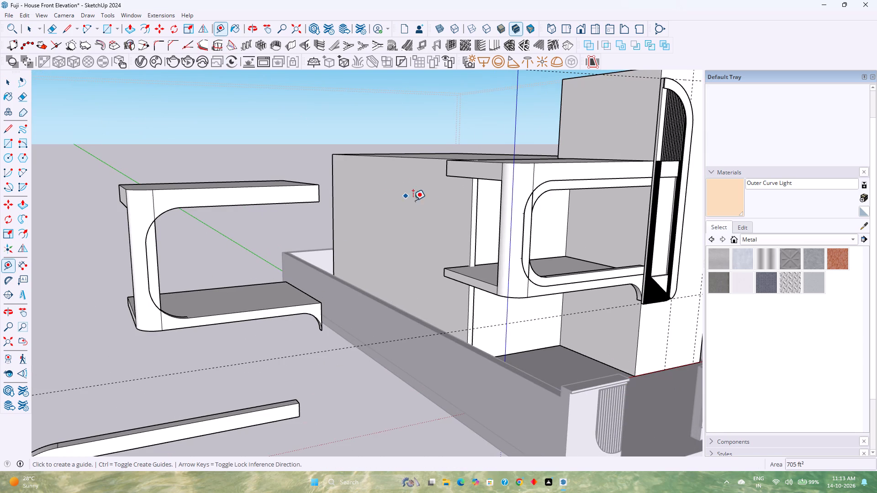
click(472, 230)
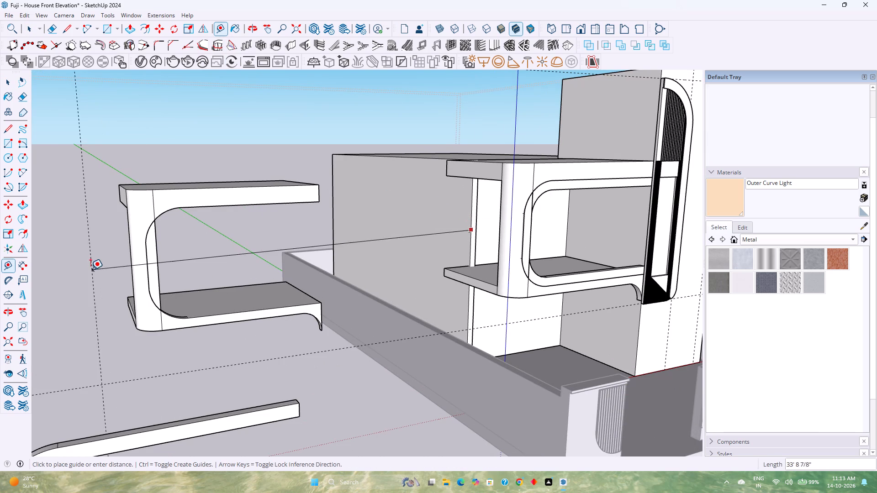
click(119, 260)
key(space)
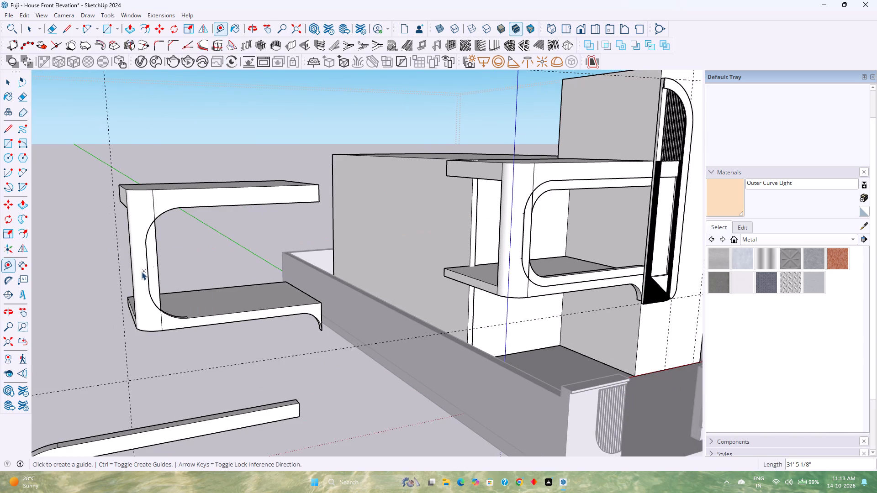
Rotate the balcony copy about 0.7° around its lower bounding corner to line its upper corner up with the vertical guide.
middle_drag(140, 271, 341, 246)
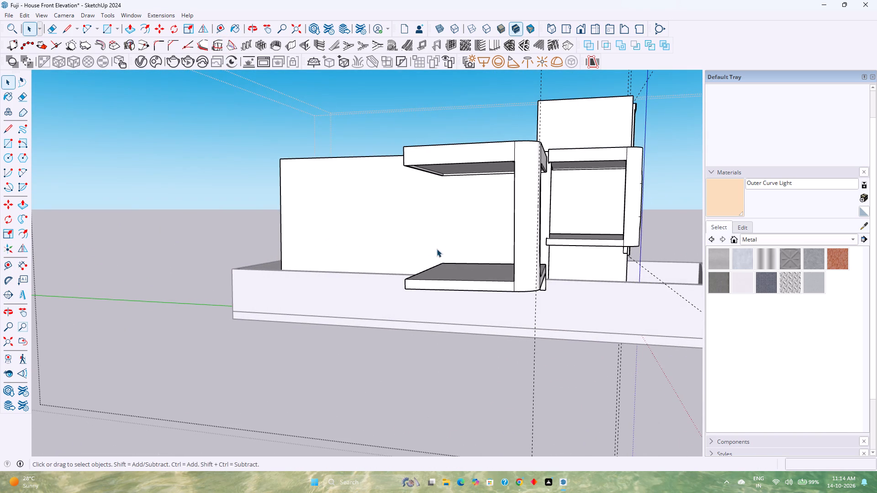
middle_drag(437, 249, 463, 244)
middle_drag(463, 244, 458, 242)
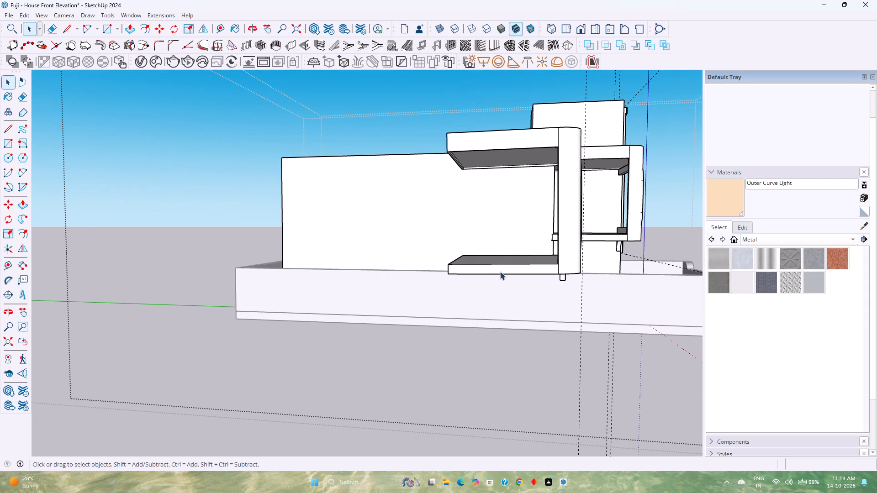
click(500, 272)
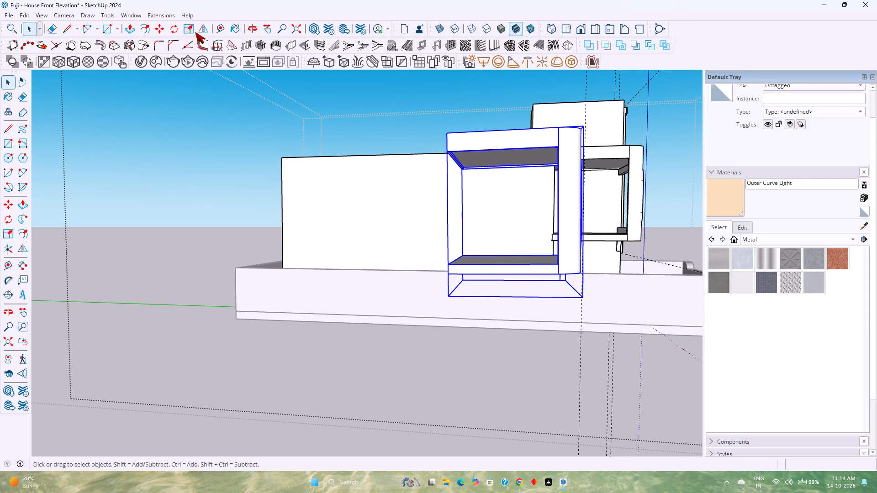
click(168, 27)
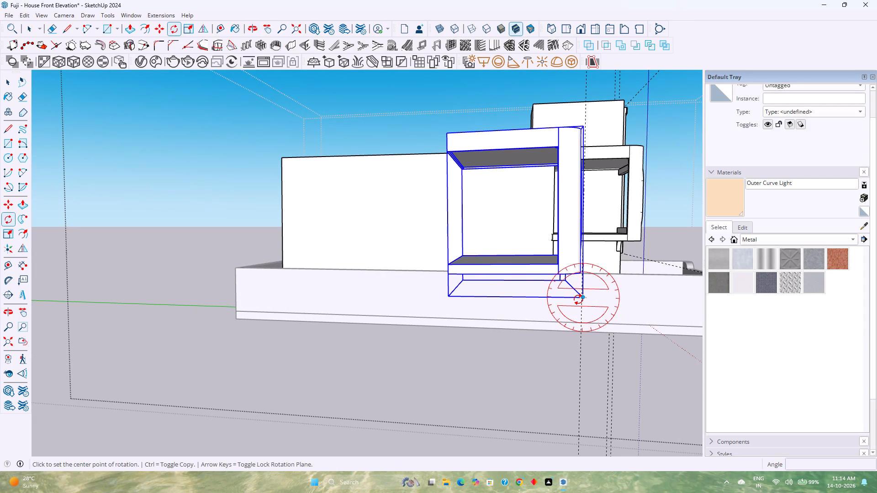
click(578, 299)
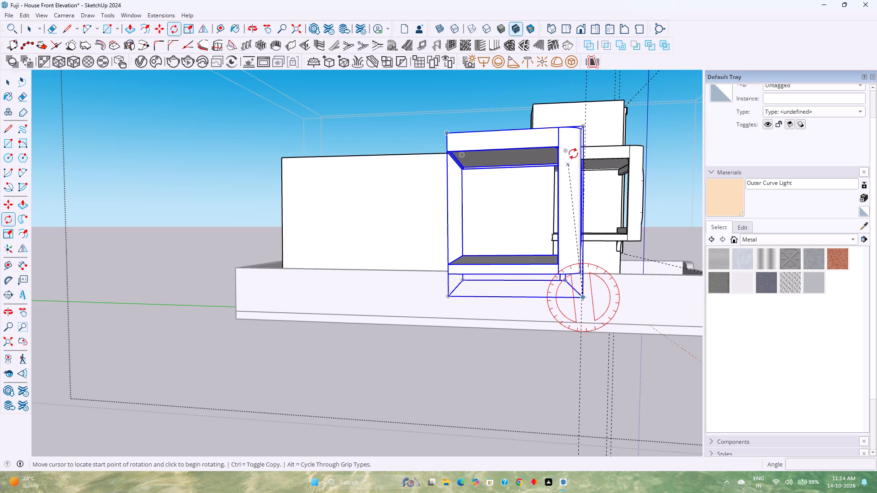
scroll(582, 128, up, 7)
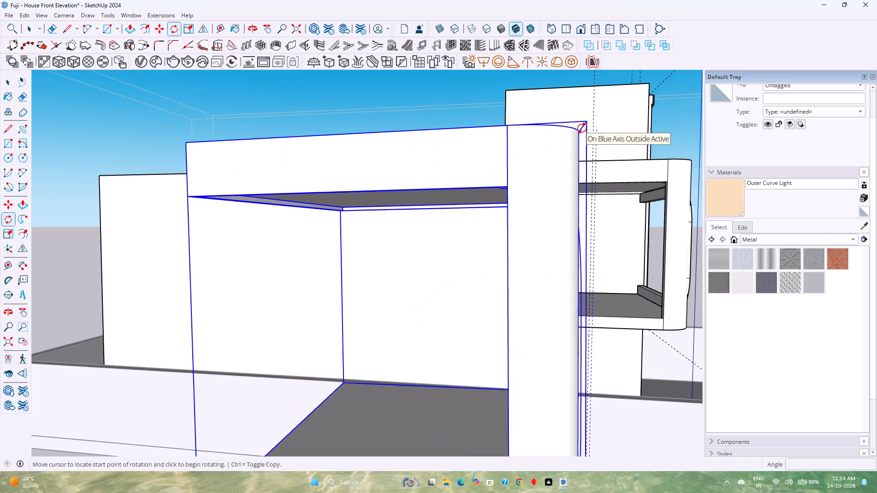
click(588, 119)
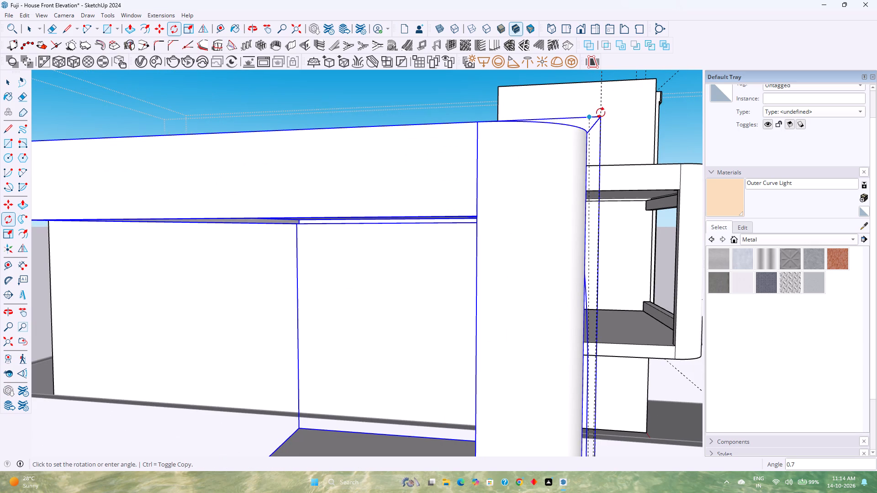
click(601, 113)
scroll(587, 188, down, 12)
middle_drag(580, 246, 588, 211)
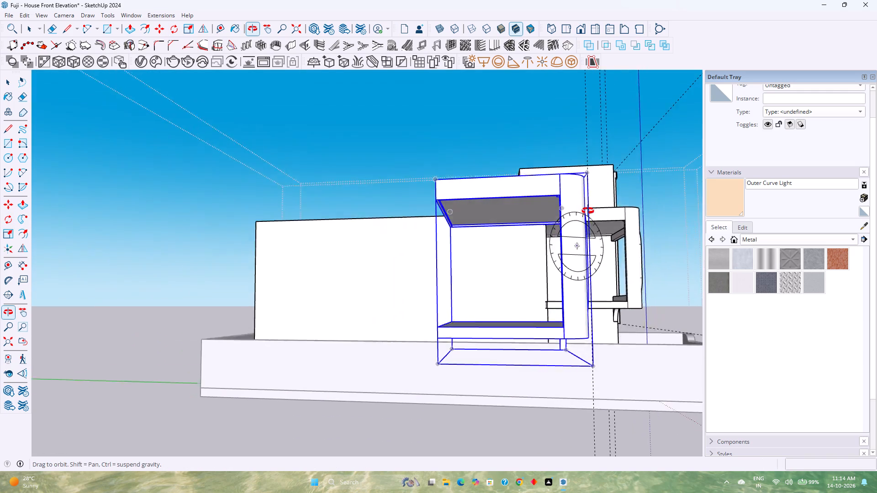
middle_drag(588, 211, 584, 228)
key(space)
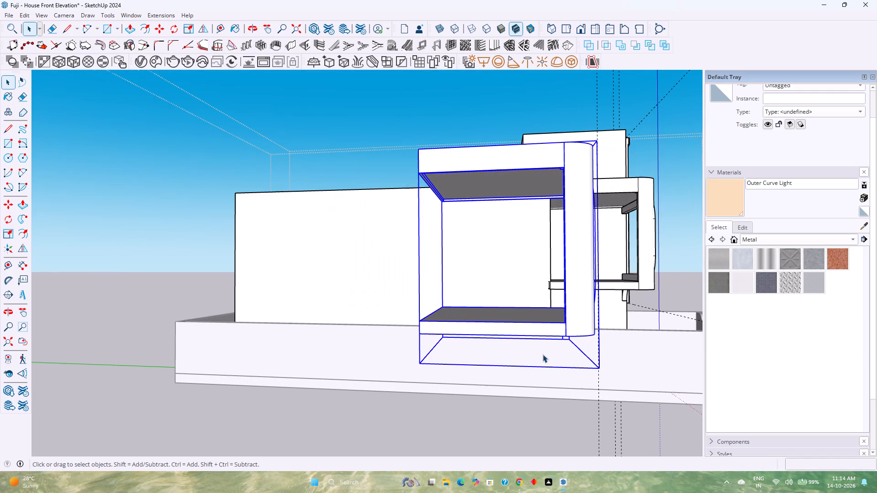
Examine the rotated balcony copy's alignment with the vertical guide from below and from the front, and clear the selection.
scroll(543, 354, up, 1)
middle_drag(603, 369, 581, 361)
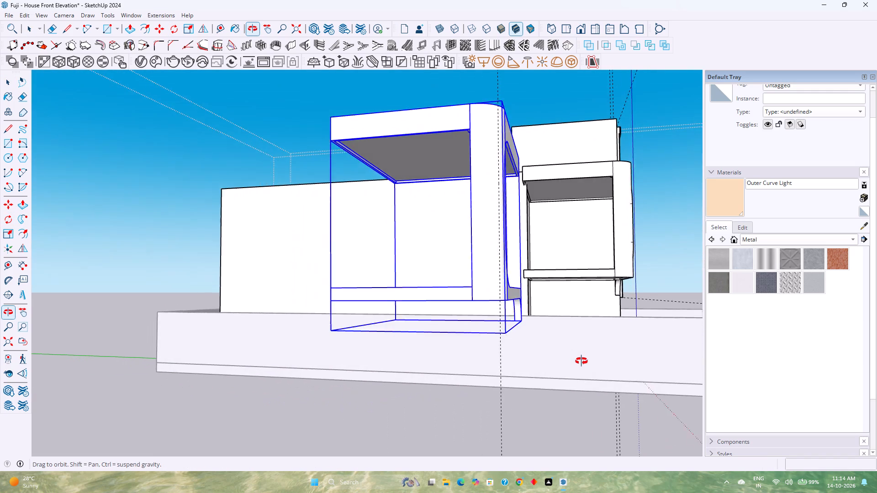
middle_drag(581, 361, 586, 356)
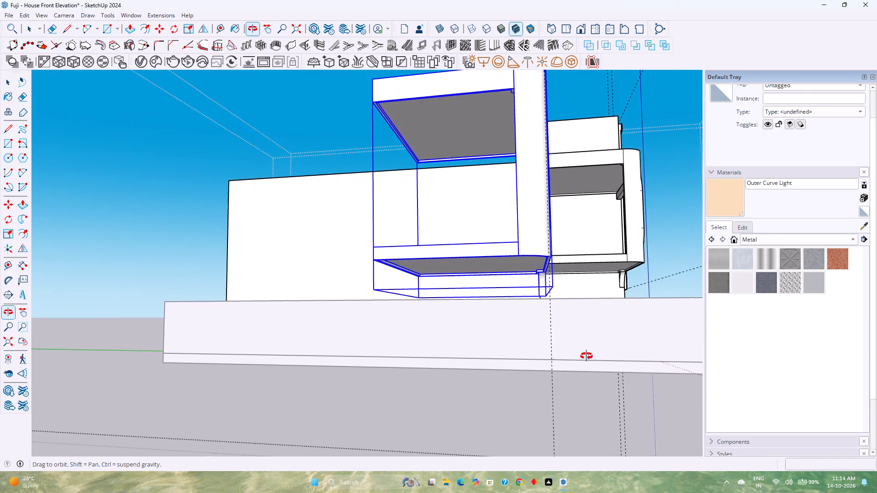
middle_drag(586, 356, 581, 366)
middle_click(581, 366)
middle_drag(580, 367, 523, 387)
scroll(523, 387, down, 8)
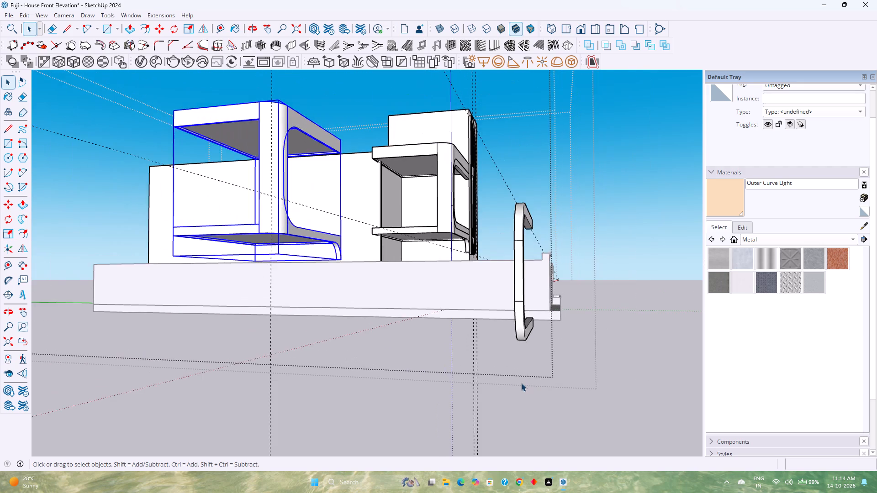
middle_drag(521, 383, 381, 436)
shift+middle_drag(379, 397, 458, 361)
shift+middle_click(478, 353)
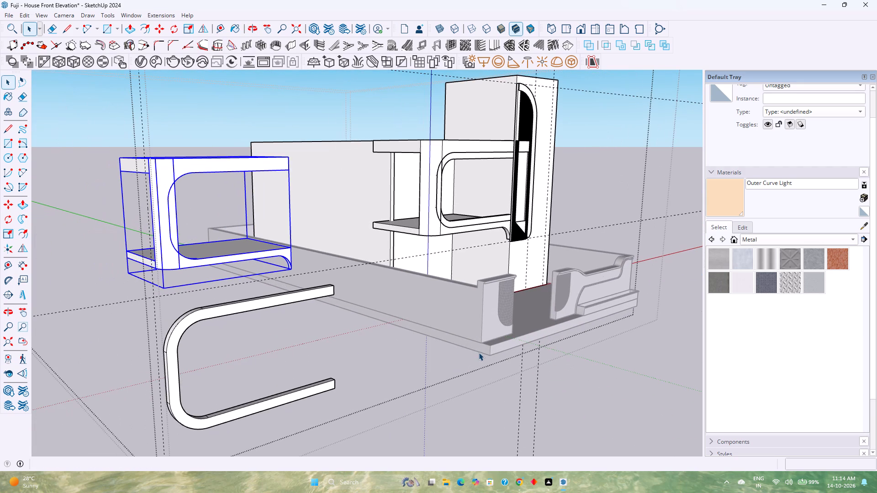
key(space)
key(Escape)
Move the loose C-shaped frame by its lower end corner about 23' 2 3/4" onto the balcony copy's lower end, fitting its opening.
click(240, 410)
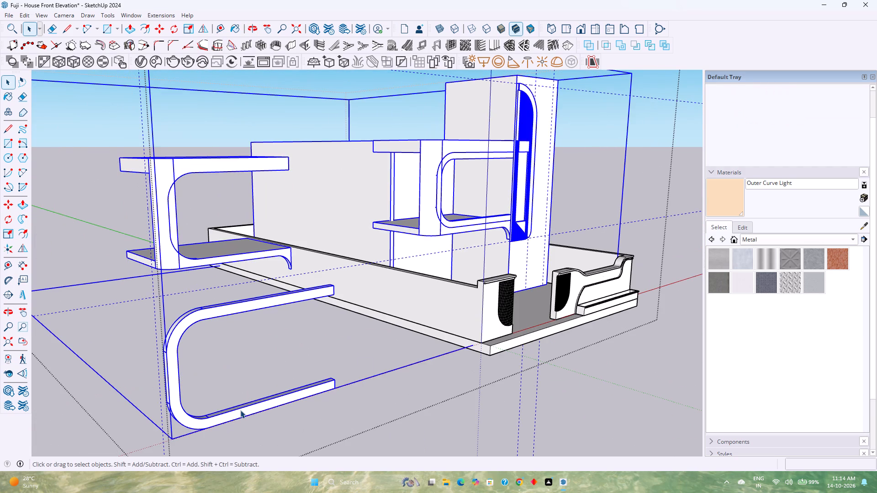
triple_click(240, 410)
middle_drag(240, 410, 254, 444)
middle_click(254, 444)
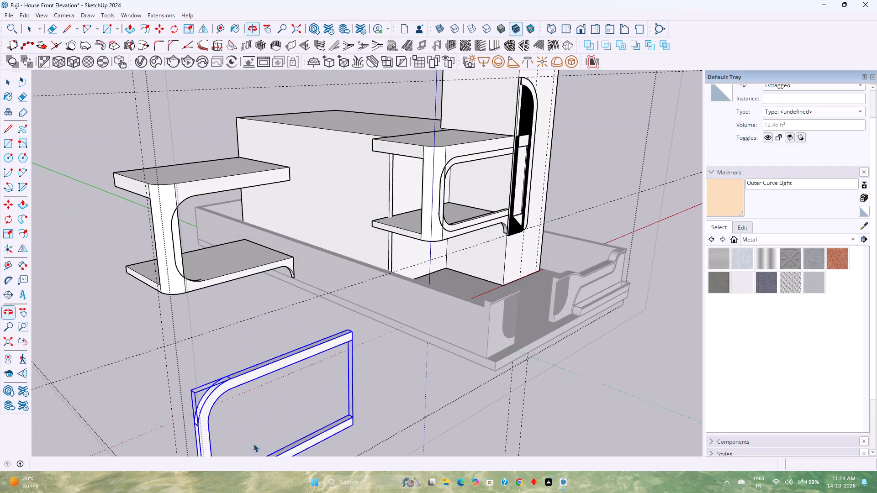
shift+middle_drag(260, 435, 337, 352)
key(m)
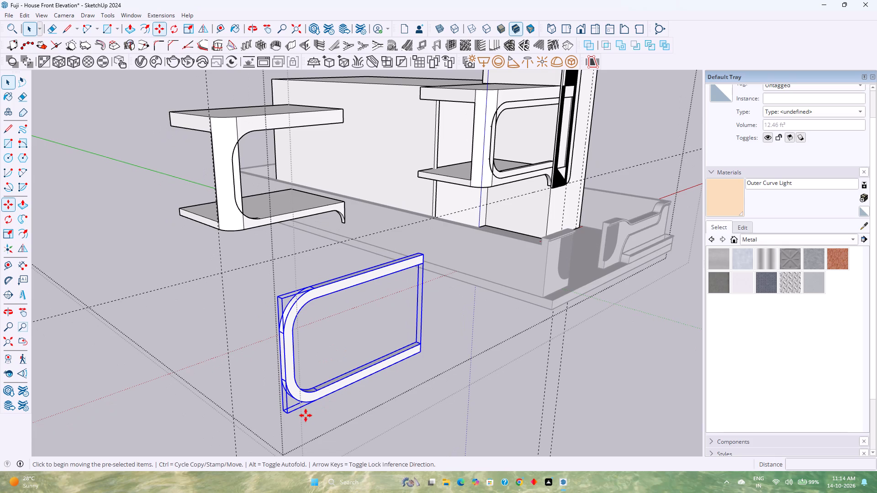
middle_drag(325, 409, 179, 408)
click(213, 337)
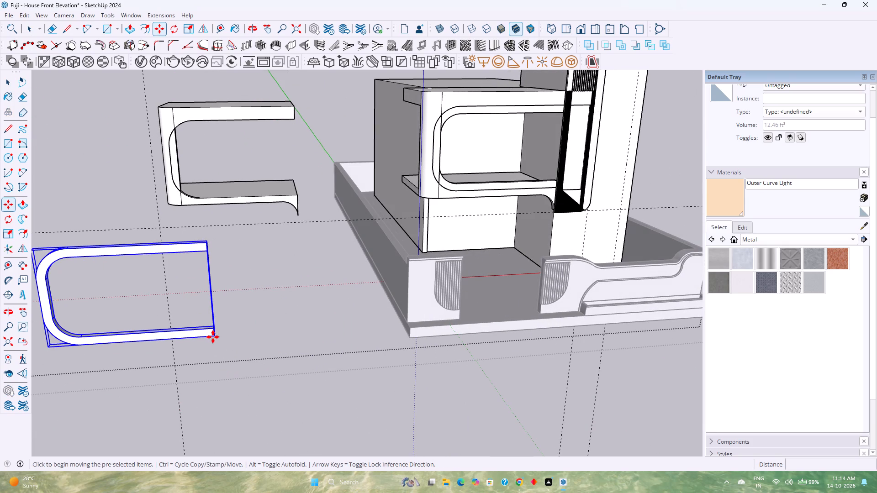
click(296, 195)
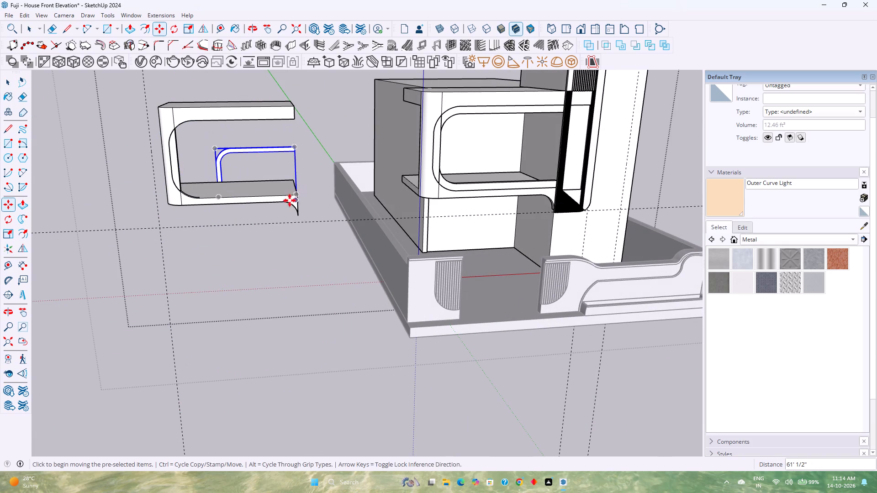
key(ctrl+z)
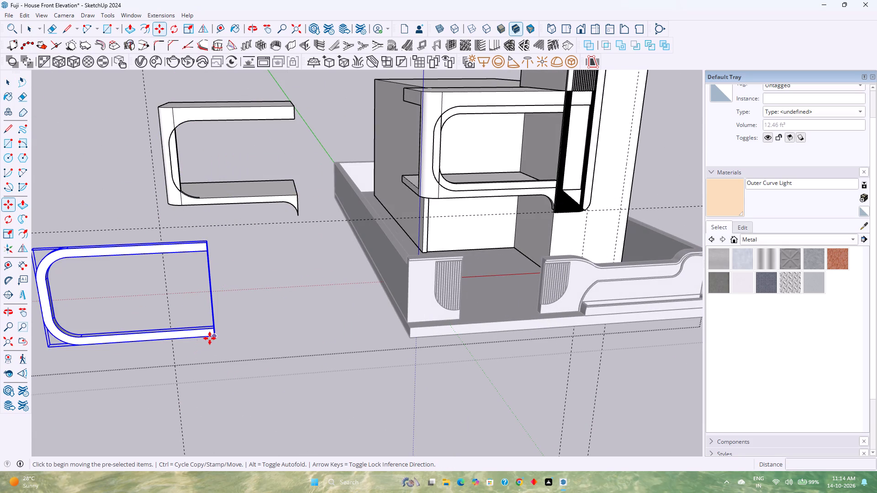
click(211, 338)
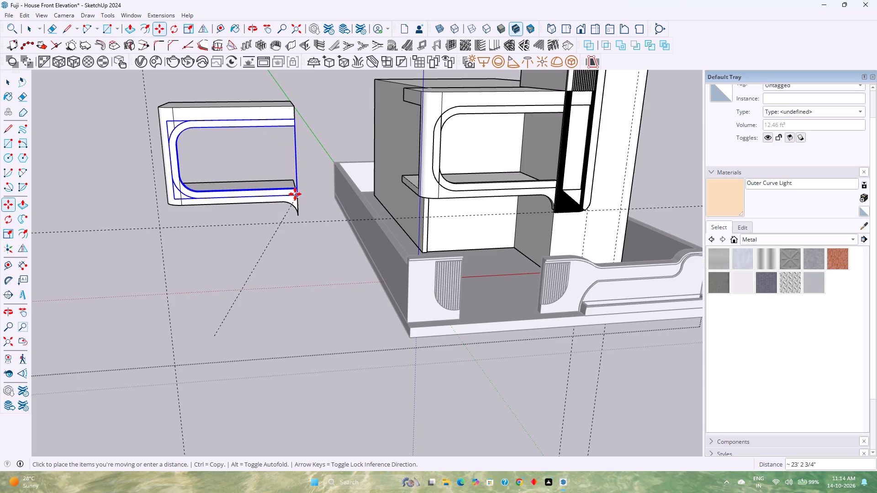
click(295, 194)
key(space)
key(Escape)
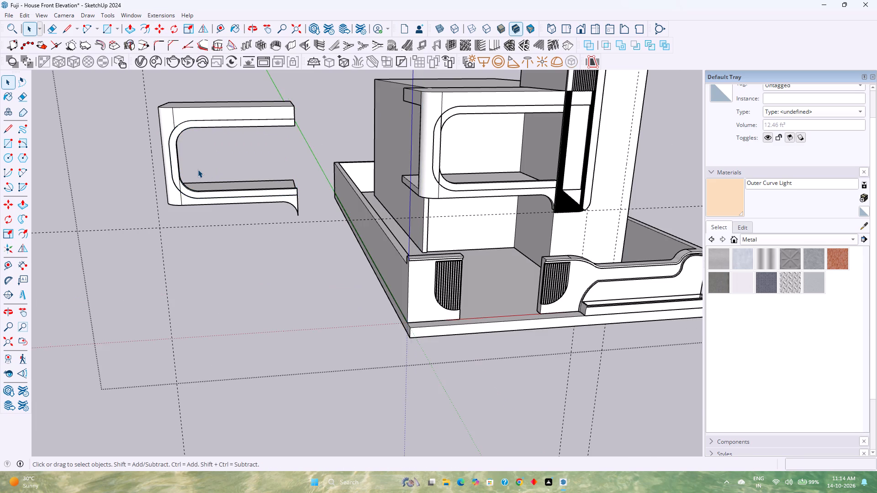
Cut the balcony copy together with the C-shaped frame fitted in its opening.
scroll(201, 163, up, 5)
shift+middle_drag(201, 163, 248, 303)
scroll(238, 285, up, 2)
click(229, 246)
click(229, 246)
click(229, 246)
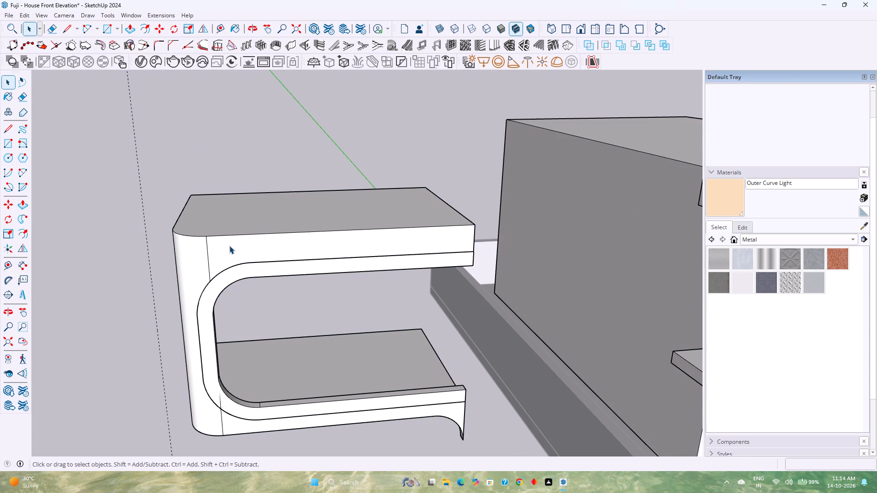
click(223, 274)
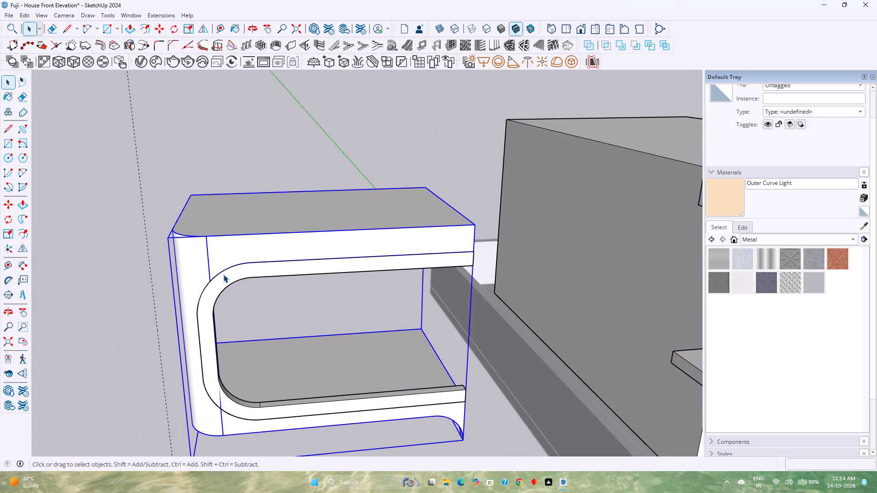
ctrl+click(222, 241)
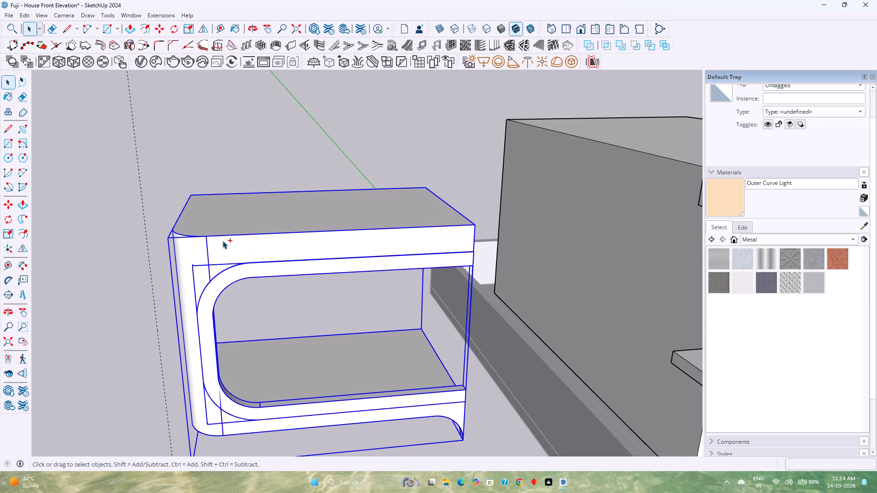
key(ctrl+x)
key(Escape)
scroll(222, 241, down, 4)
key(Escape)
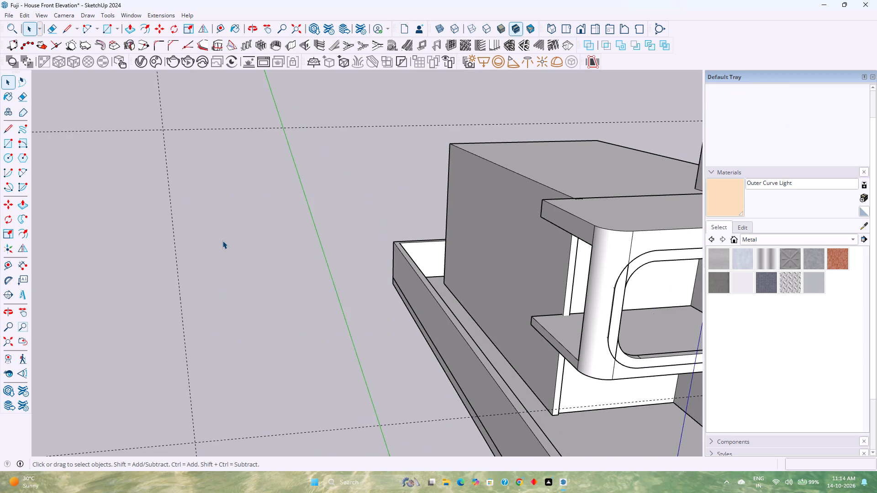
Delete all construction guides from the model.
scroll(222, 241, down, 4)
click(24, 12)
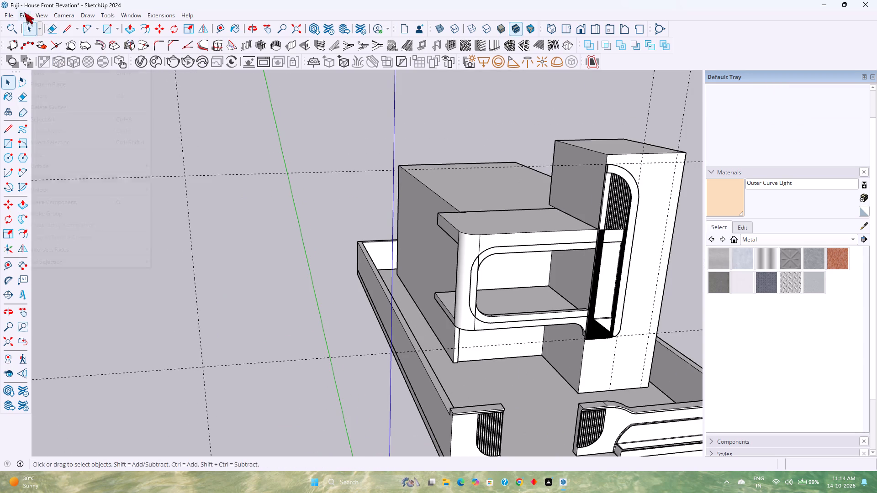
click(70, 112)
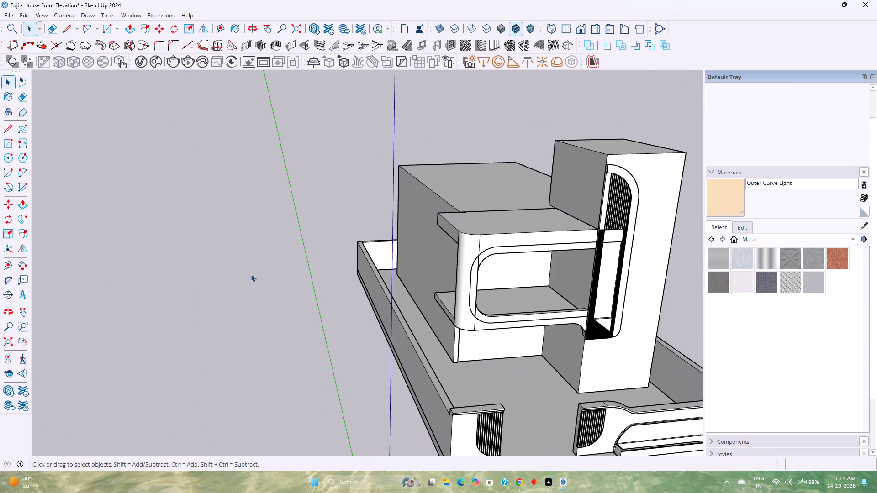
Paste the balcony copy and its frame beside the tower side of the house, near the front boundary wall.
scroll(252, 273, down, 1)
middle_drag(252, 273, 247, 254)
scroll(246, 241, down, 3)
middle_drag(330, 356, 260, 321)
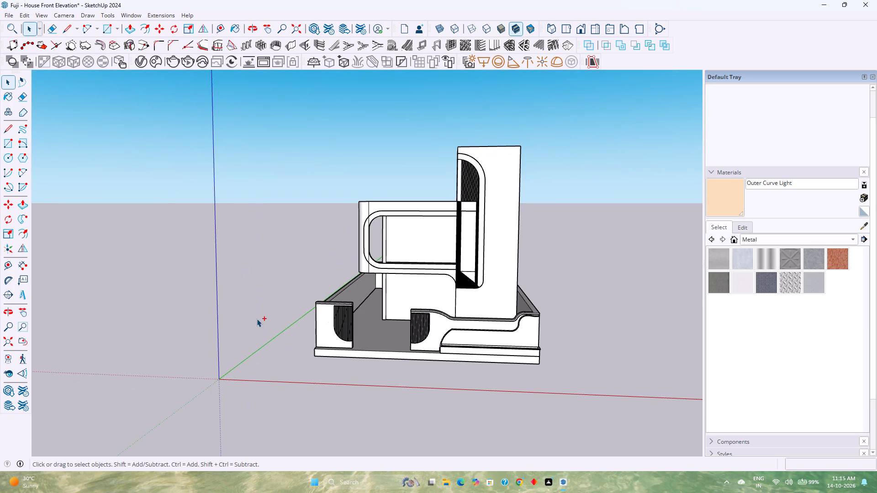
key(ctrl+v)
click(569, 367)
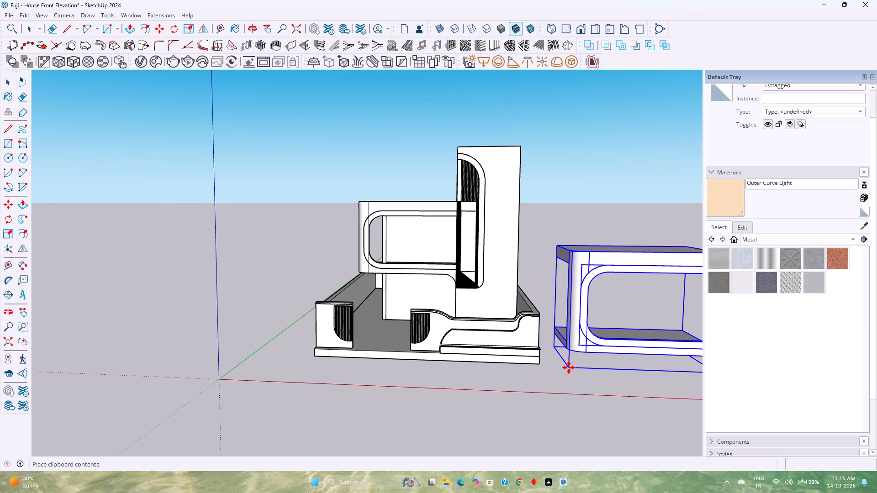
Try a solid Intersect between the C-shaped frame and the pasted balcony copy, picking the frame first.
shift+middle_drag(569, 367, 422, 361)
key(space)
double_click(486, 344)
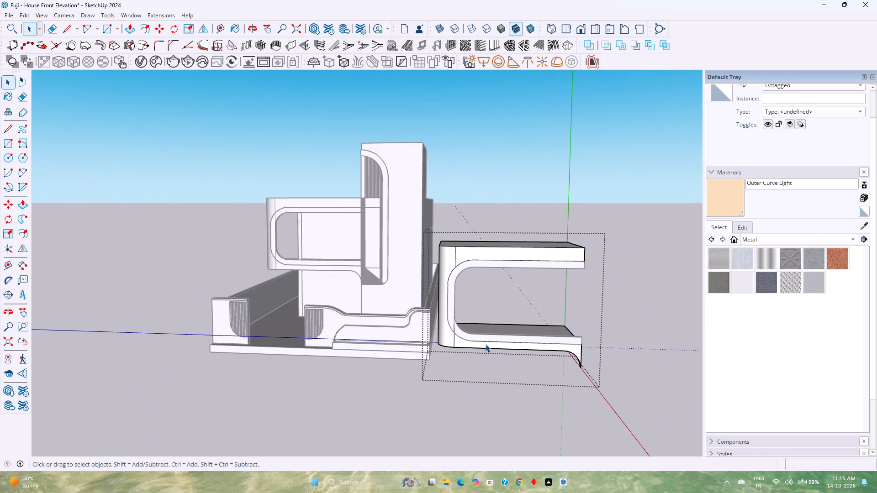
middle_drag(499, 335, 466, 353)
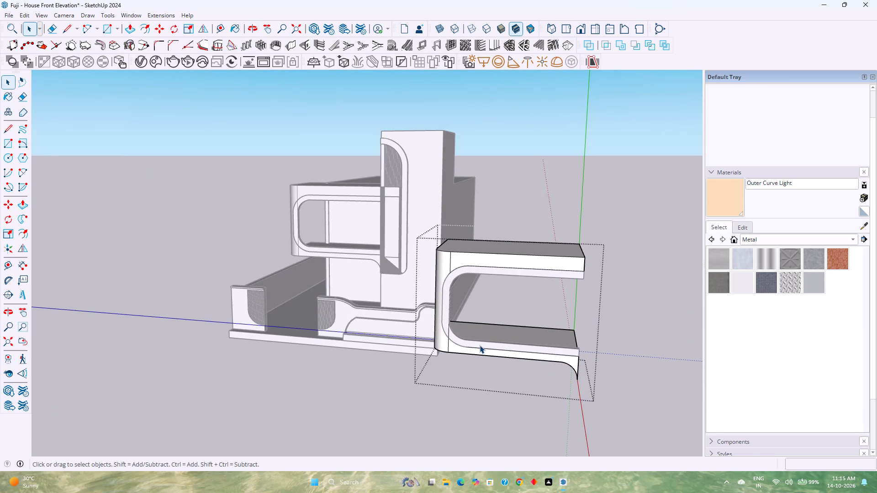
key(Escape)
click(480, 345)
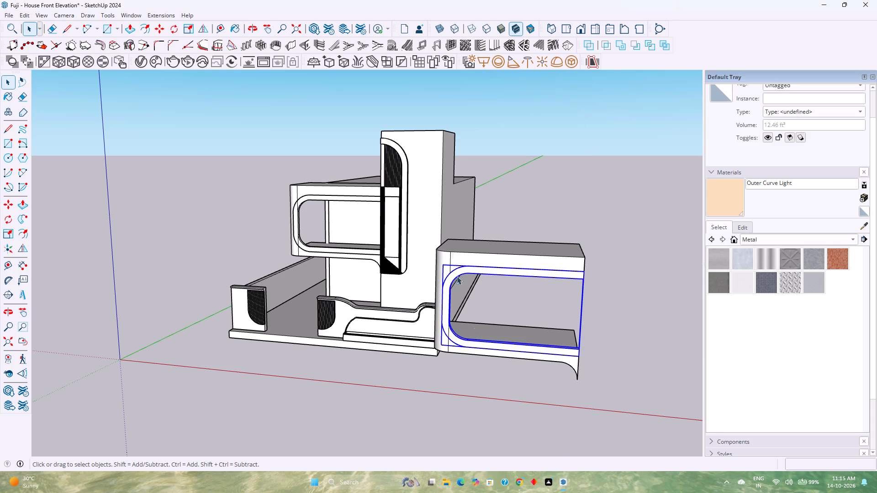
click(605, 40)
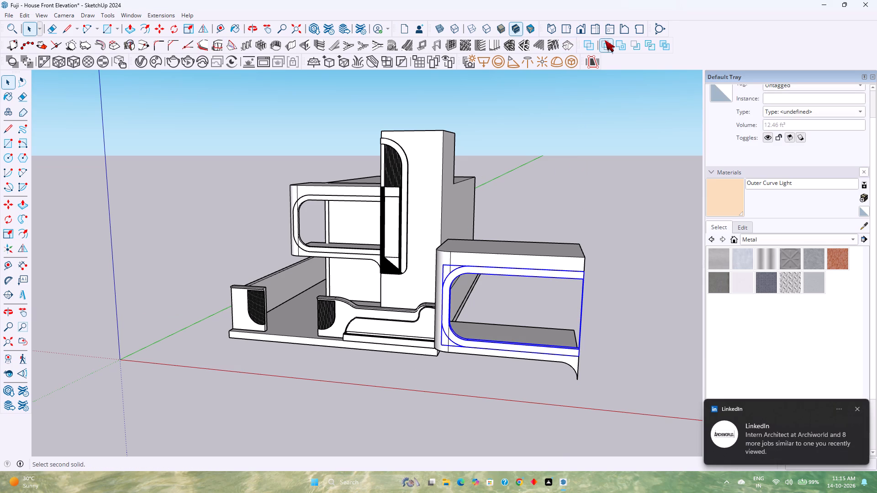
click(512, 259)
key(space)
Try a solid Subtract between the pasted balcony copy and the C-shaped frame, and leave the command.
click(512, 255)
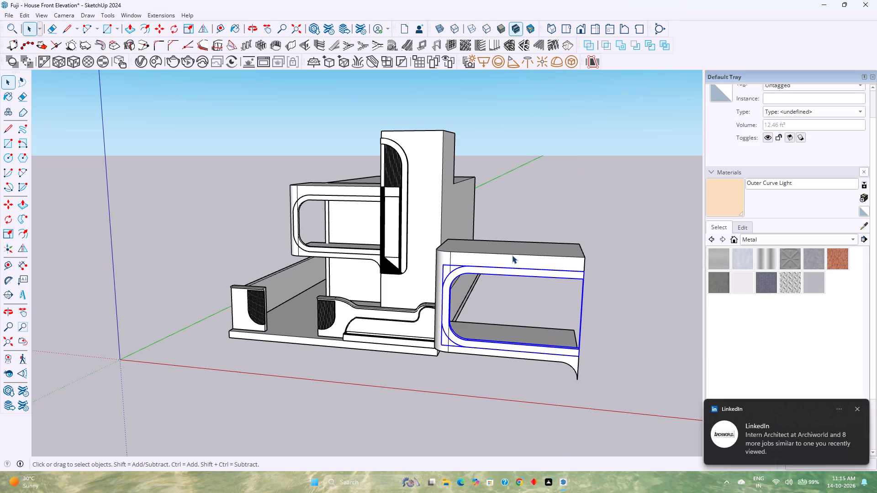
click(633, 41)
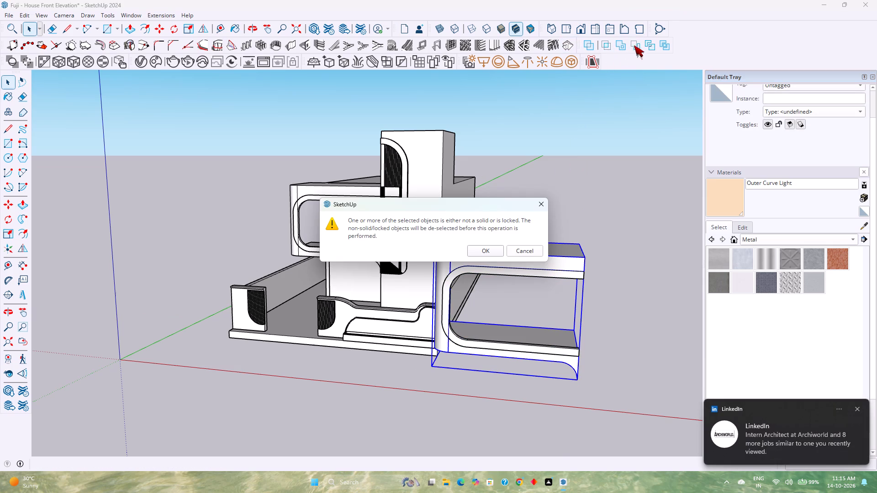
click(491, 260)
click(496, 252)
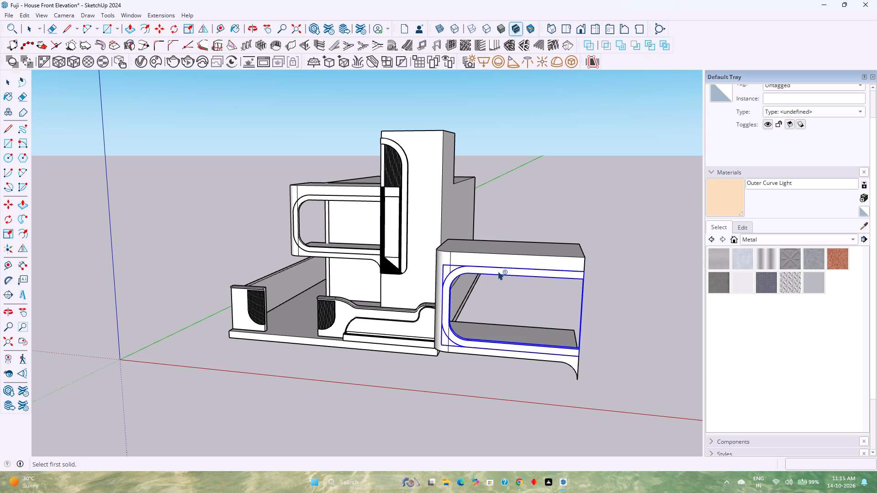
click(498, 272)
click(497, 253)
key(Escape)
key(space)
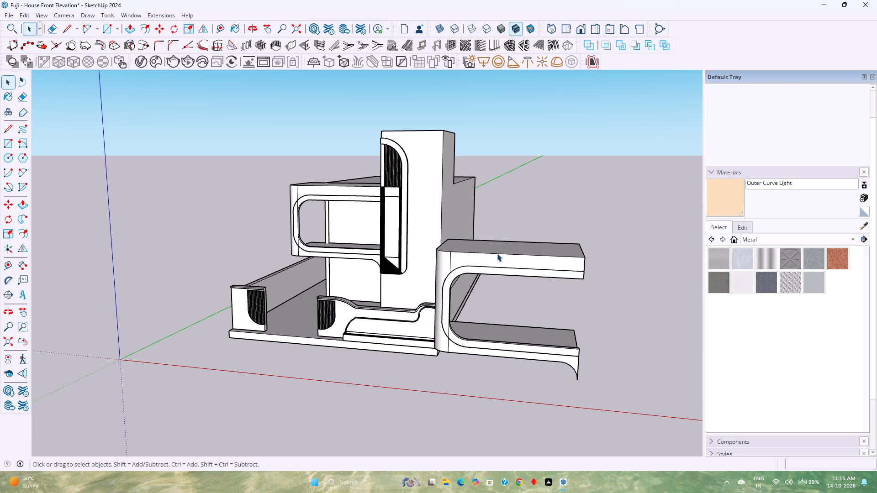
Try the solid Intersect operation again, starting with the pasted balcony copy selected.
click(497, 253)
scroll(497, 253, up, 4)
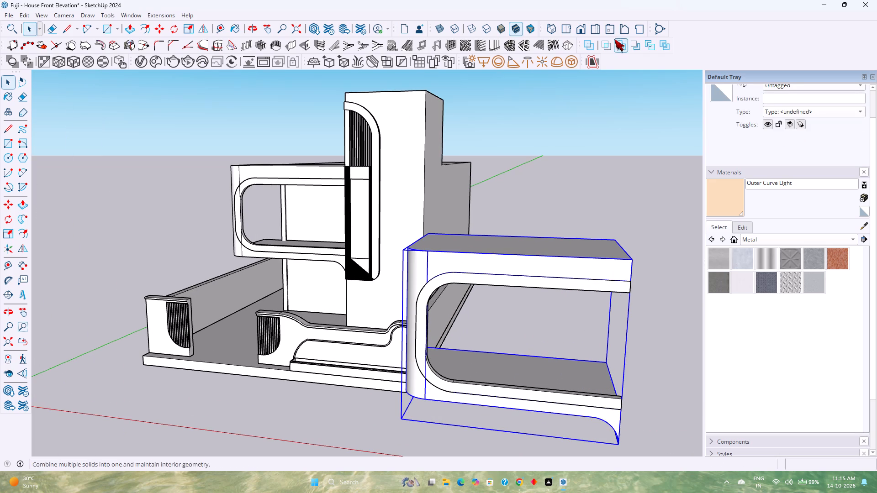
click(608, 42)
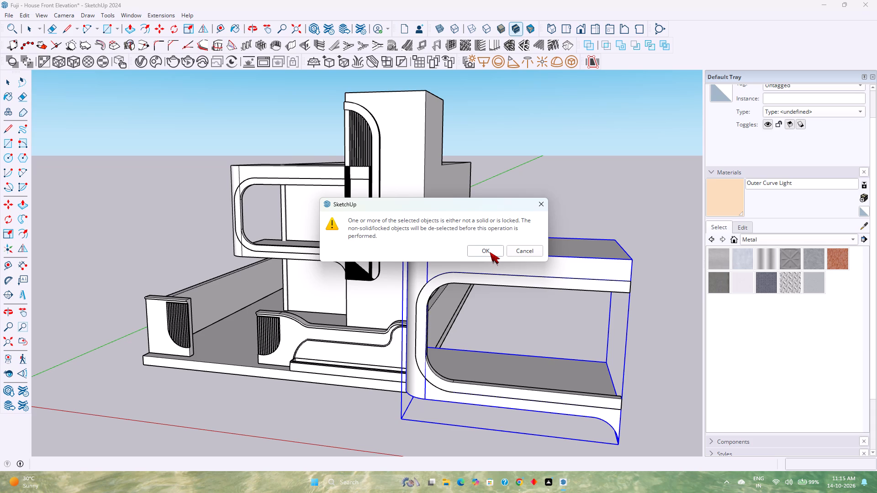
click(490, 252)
Run Intersect Faces on the pasted balcony copy.
right_click(490, 252)
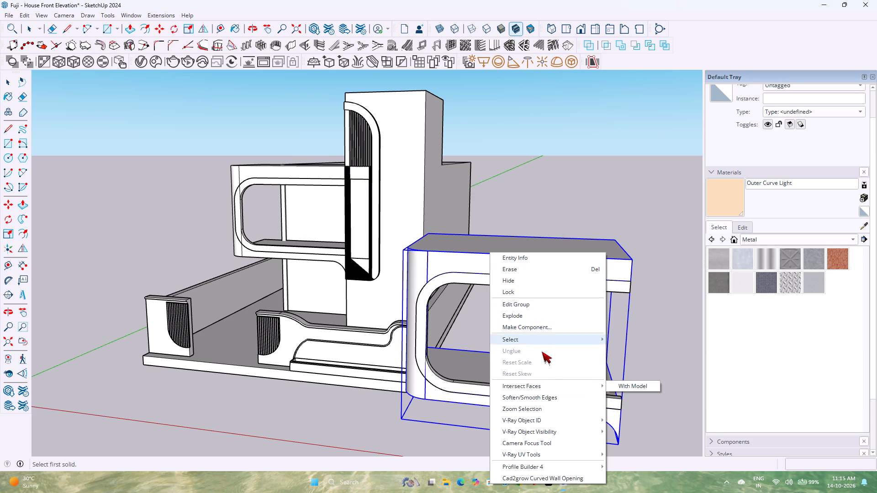
click(539, 384)
click(634, 387)
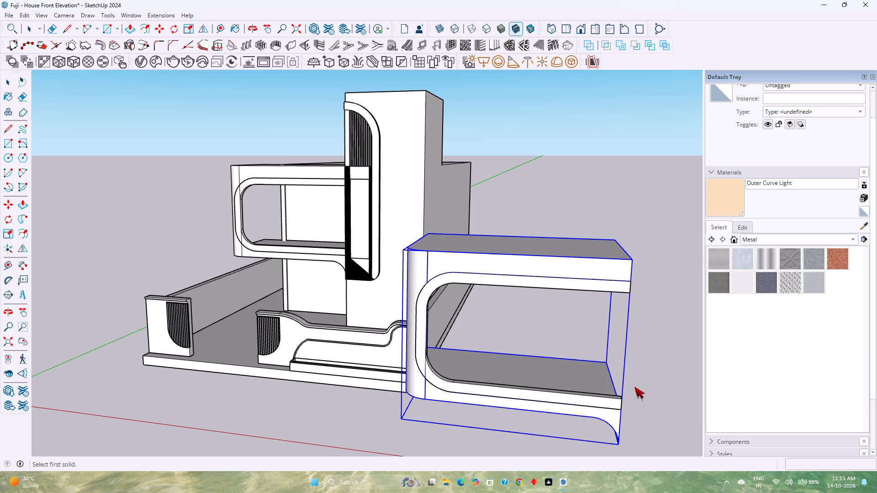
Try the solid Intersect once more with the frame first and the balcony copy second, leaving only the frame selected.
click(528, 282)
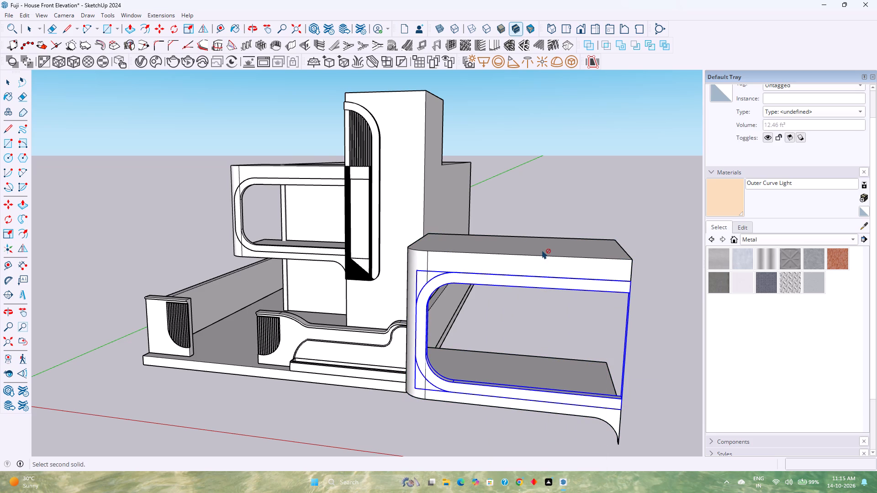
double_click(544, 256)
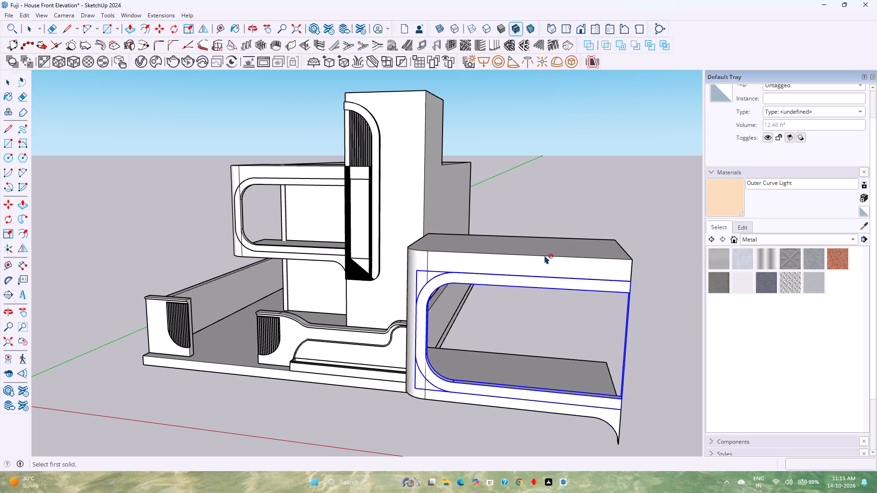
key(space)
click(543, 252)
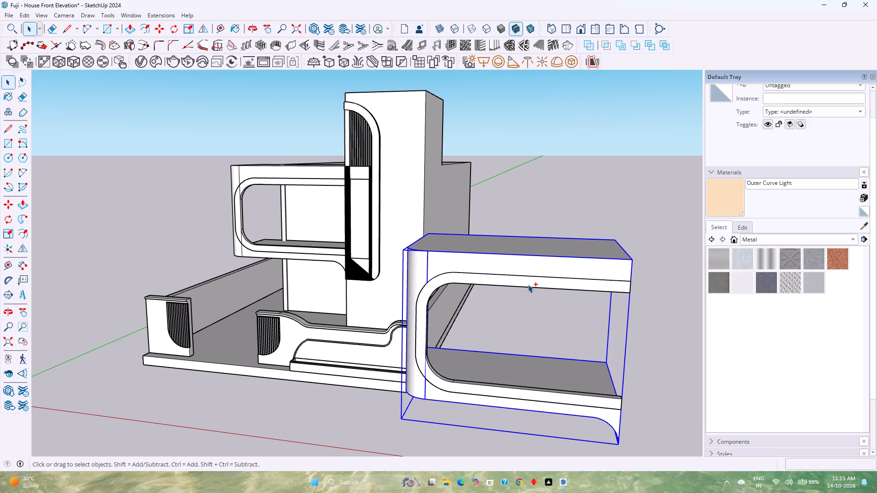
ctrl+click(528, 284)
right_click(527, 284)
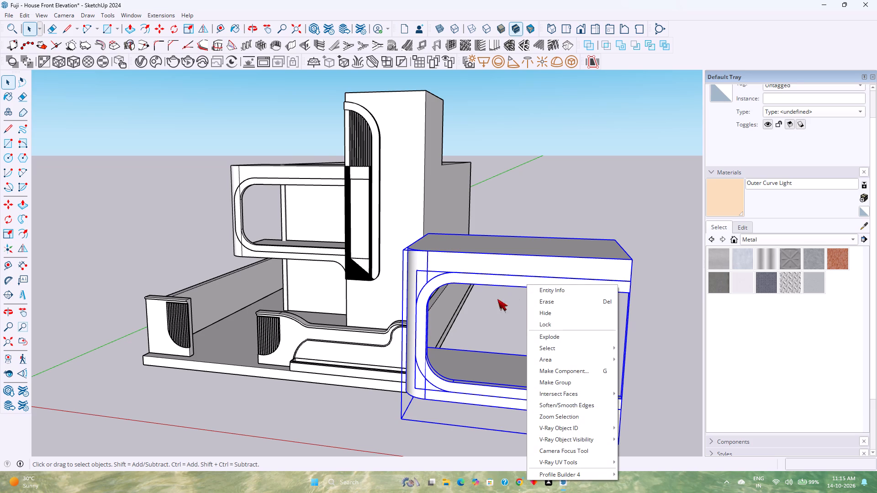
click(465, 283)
Examine from several sides how the C-shaped frame sits in the pasted balcony copy's rounded opening.
middle_drag(468, 281, 462, 283)
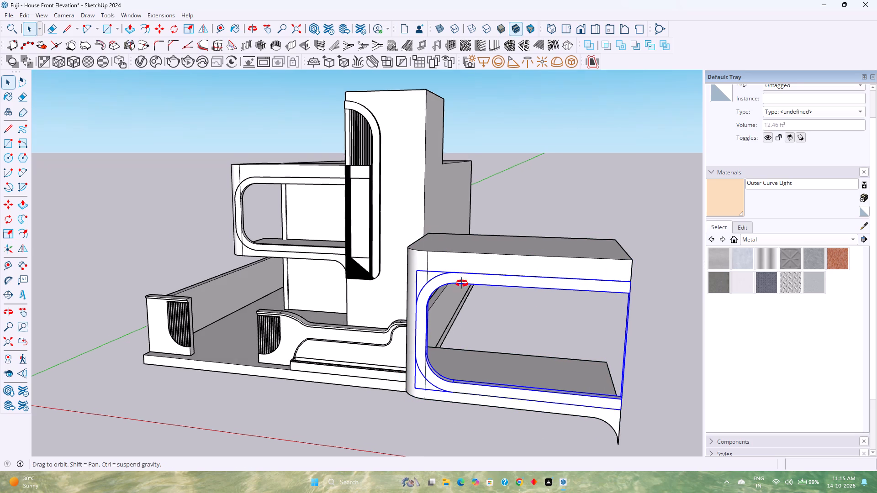
middle_drag(462, 283, 276, 284)
middle_click(269, 284)
middle_click(269, 284)
middle_click(269, 284)
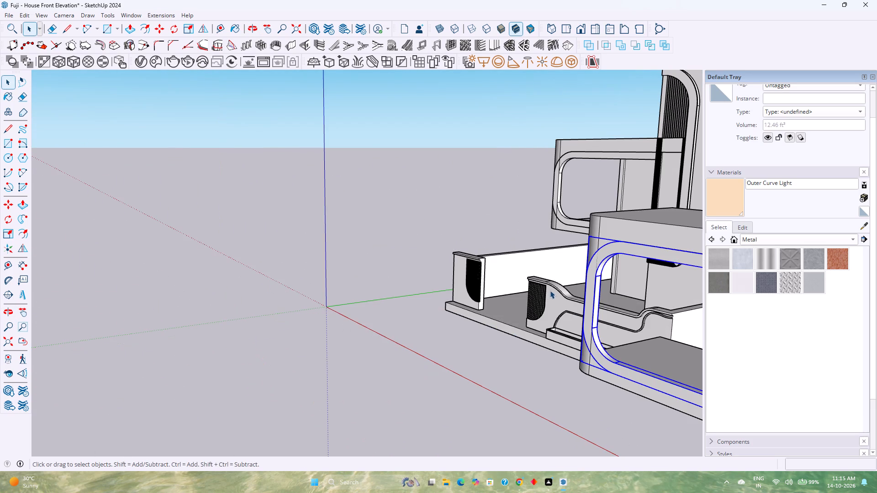
shift+middle_drag(550, 290, 353, 290)
middle_drag(388, 273, 542, 263)
middle_click(542, 263)
middle_drag(542, 263, 576, 263)
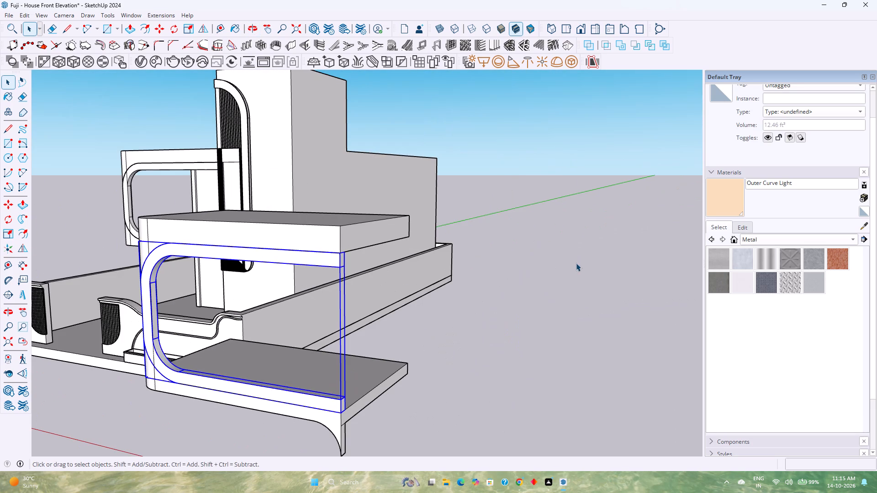
scroll(182, 272, up, 2)
shift+middle_drag(182, 272, 279, 252)
shift+middle_drag(463, 231, 396, 252)
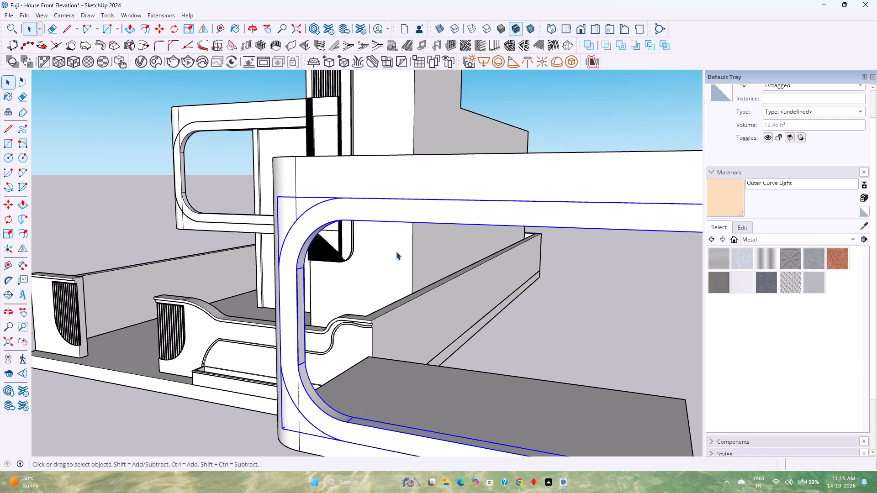
scroll(396, 252, down, 2)
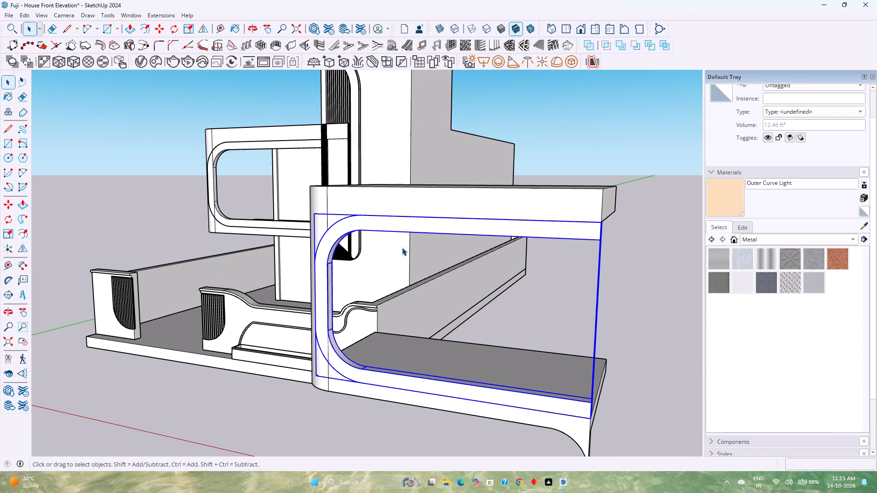
middle_drag(390, 252, 477, 288)
scroll(477, 288, down, 1)
shift+middle_drag(346, 289, 390, 309)
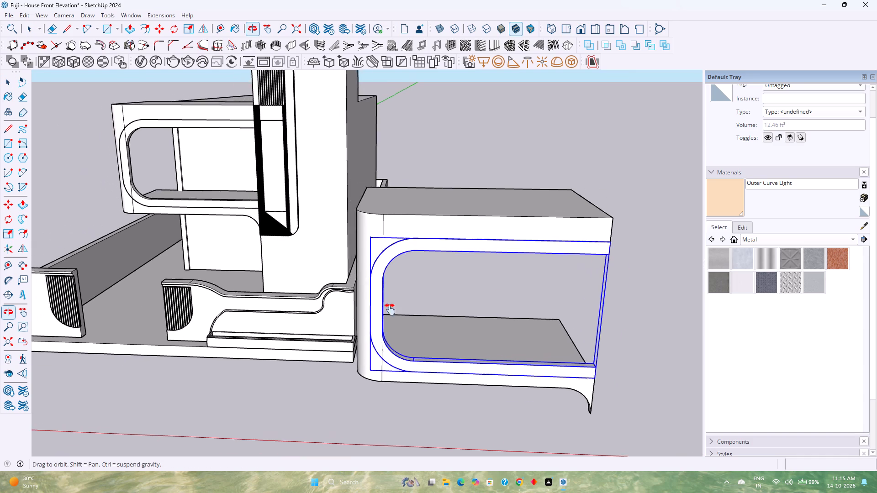
Examine the original balcony around its rounded opening, checking which connected geometry belongs to the wall group and which to the frame.
shift+middle_drag(390, 309, 637, 390)
scroll(351, 245, down, 1)
scroll(305, 257, up, 7)
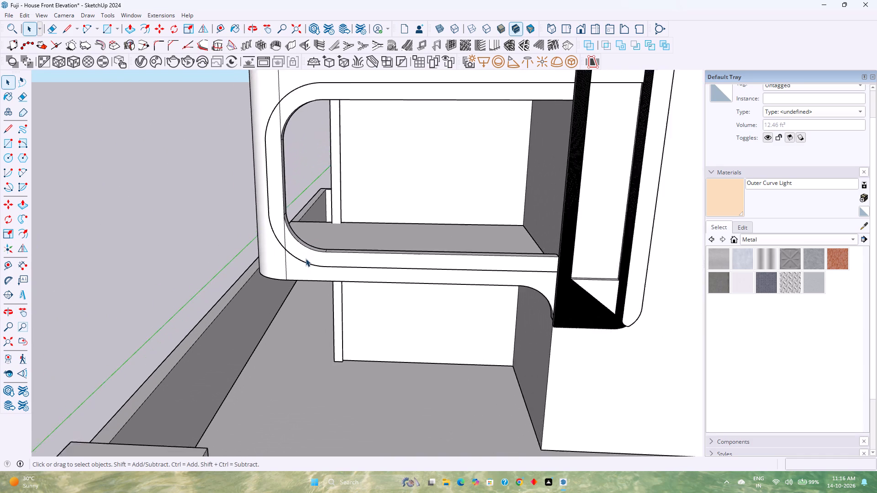
scroll(306, 258, up, 4)
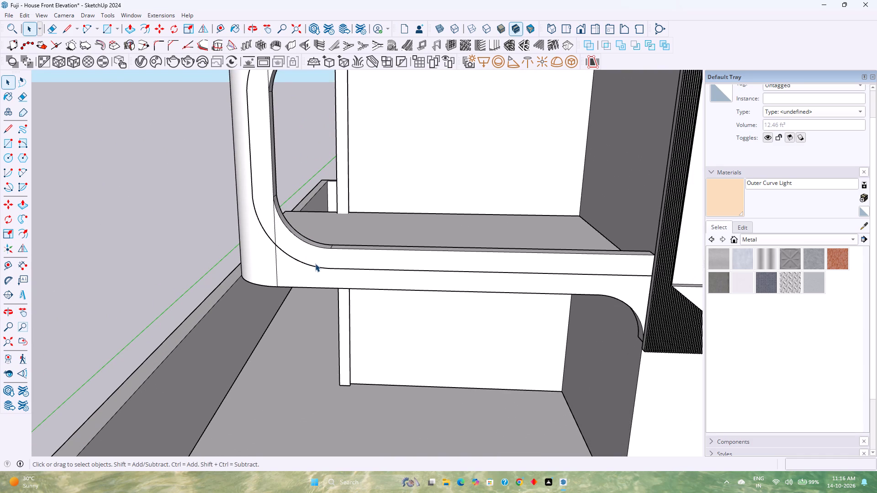
scroll(315, 263, down, 7)
click(394, 137)
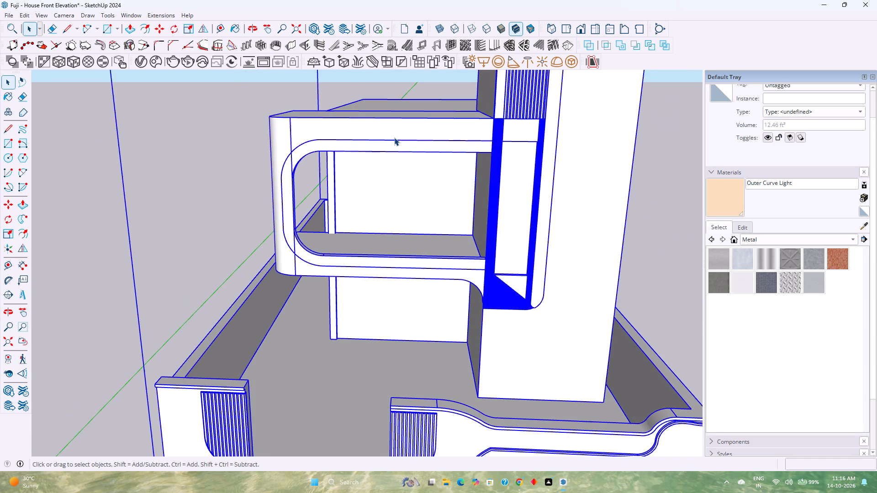
double_click(394, 137)
double_click(406, 132)
triple_click(406, 132)
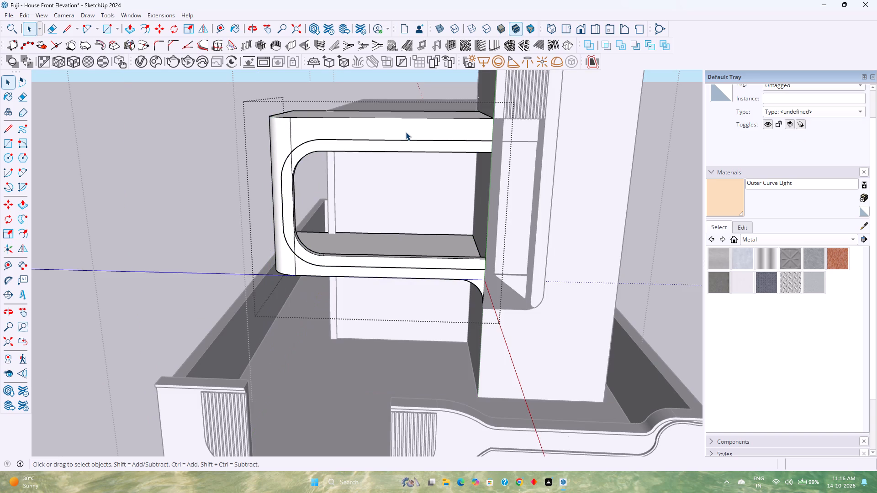
click(406, 132)
click(406, 132)
scroll(406, 132, up, 1)
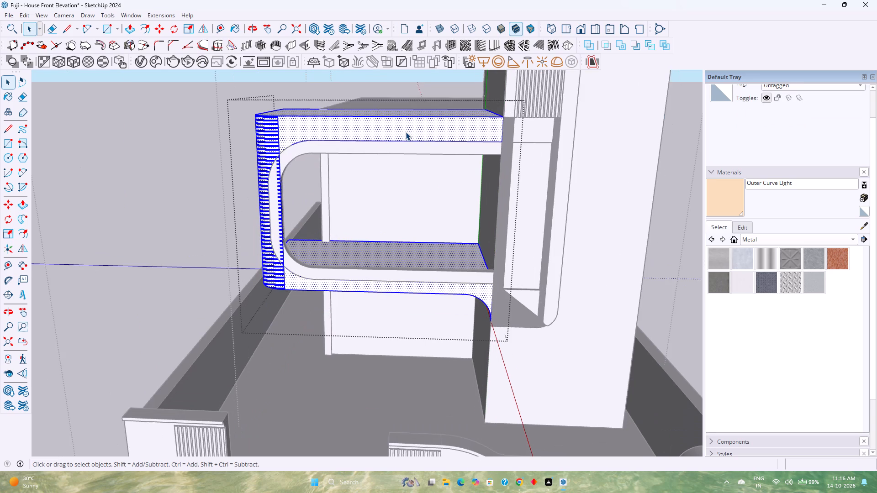
scroll(406, 132, up, 1)
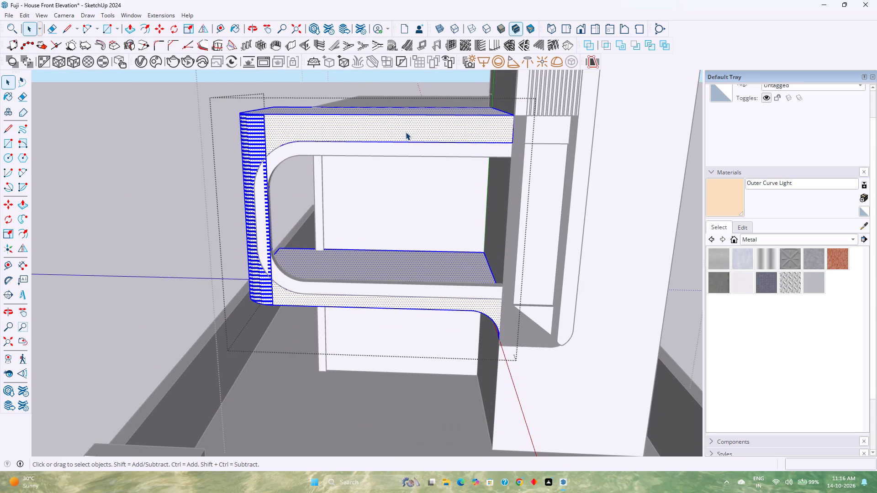
click(394, 147)
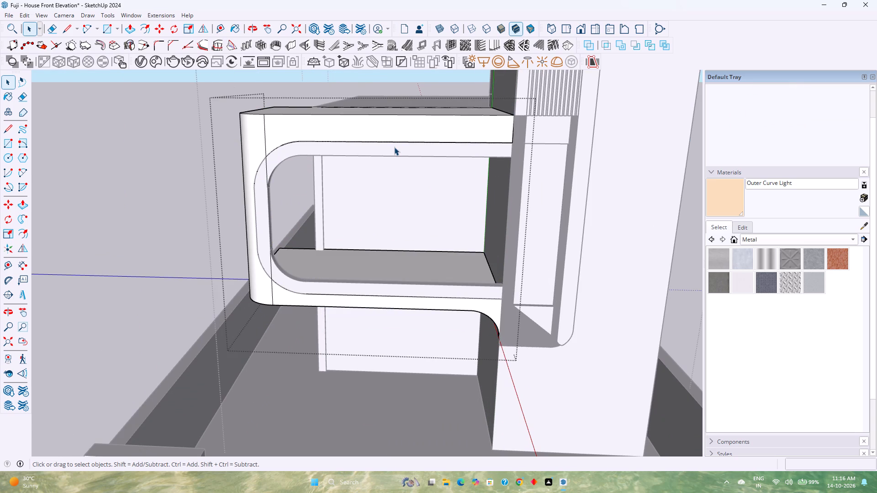
scroll(388, 152, down, 8)
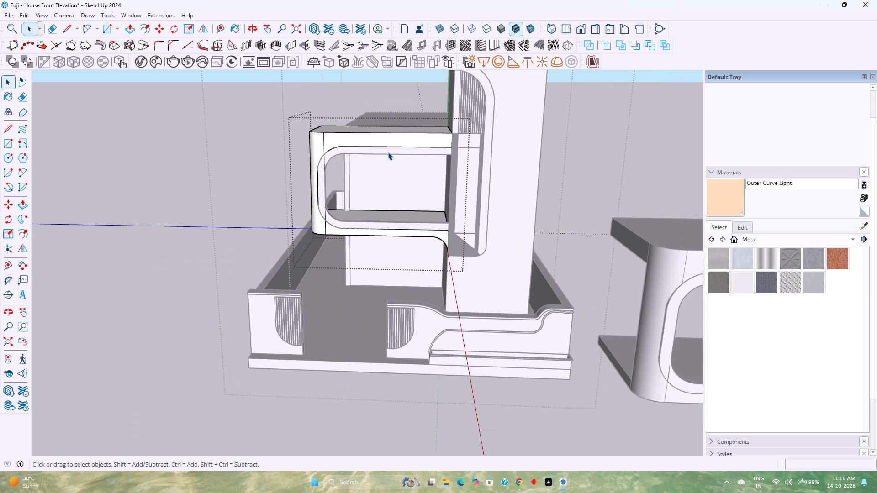
shift+middle_drag(388, 153, 274, 153)
scroll(271, 153, down, 3)
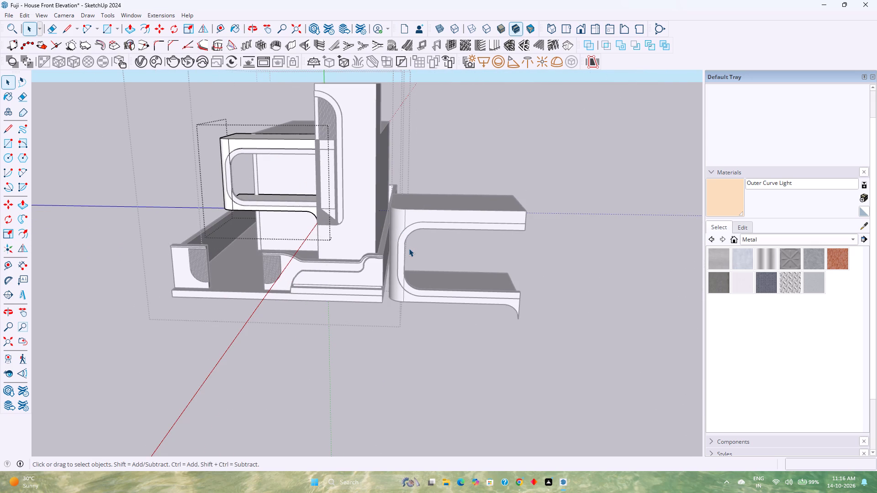
Delete the balcony copy beside the house together with its C-shaped frame.
key(Escape)
click(441, 220)
key(Escape)
click(441, 220)
click(441, 220)
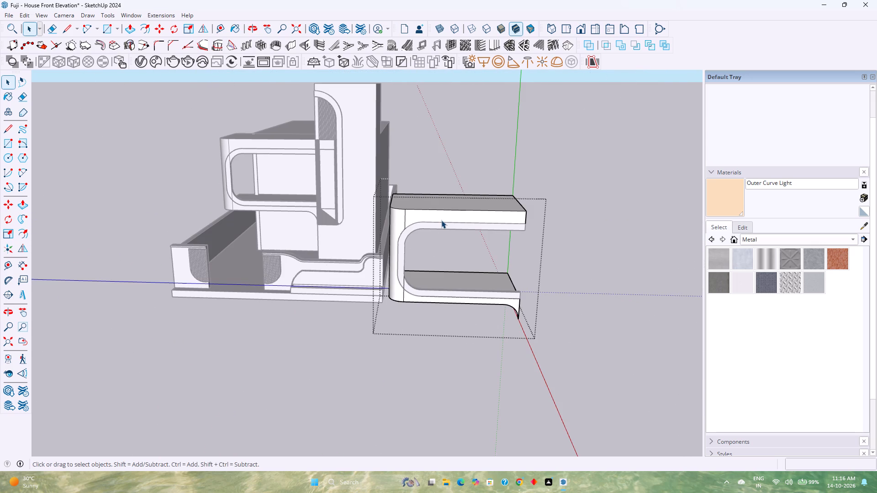
key(Escape)
click(442, 215)
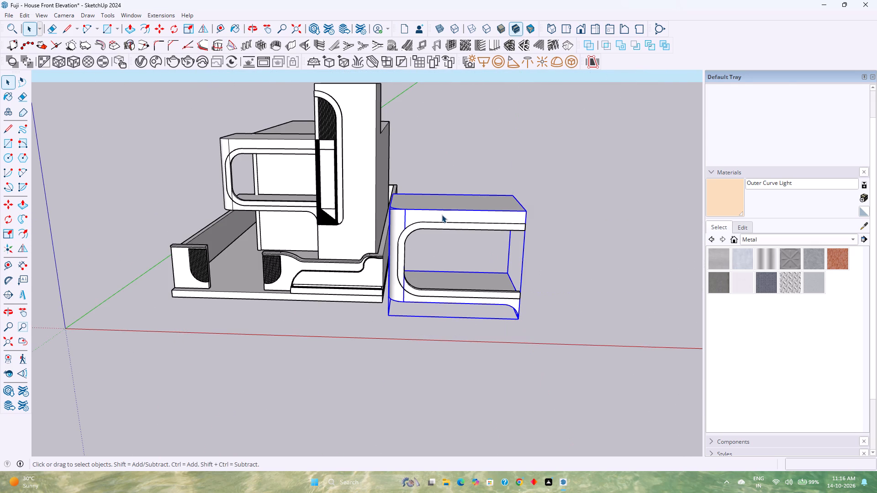
key(Delete)
click(428, 227)
key(Delete)
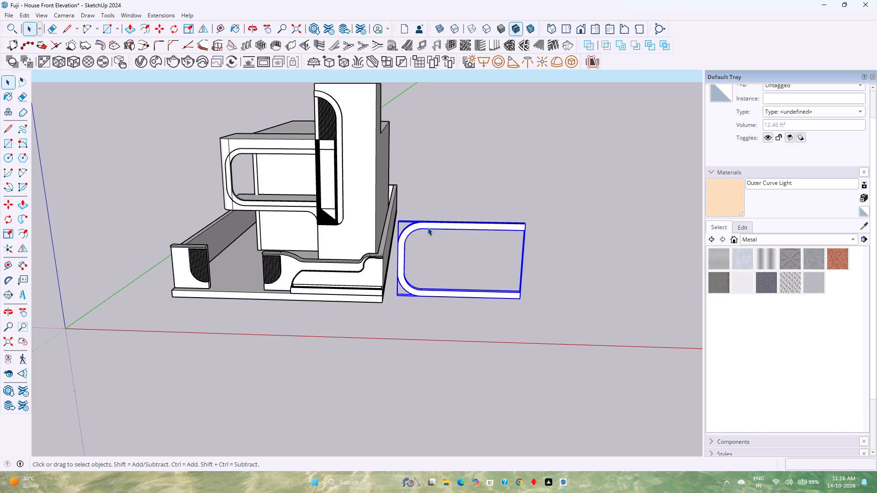
Delete the loose C-shaped edges left beside the house.
middle_drag(520, 301, 648, 280)
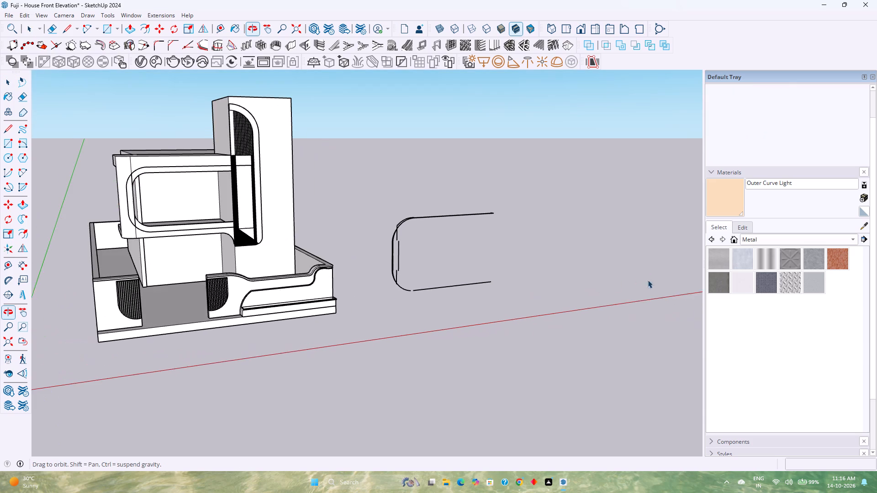
middle_drag(648, 280, 647, 280)
drag(377, 159, 533, 341)
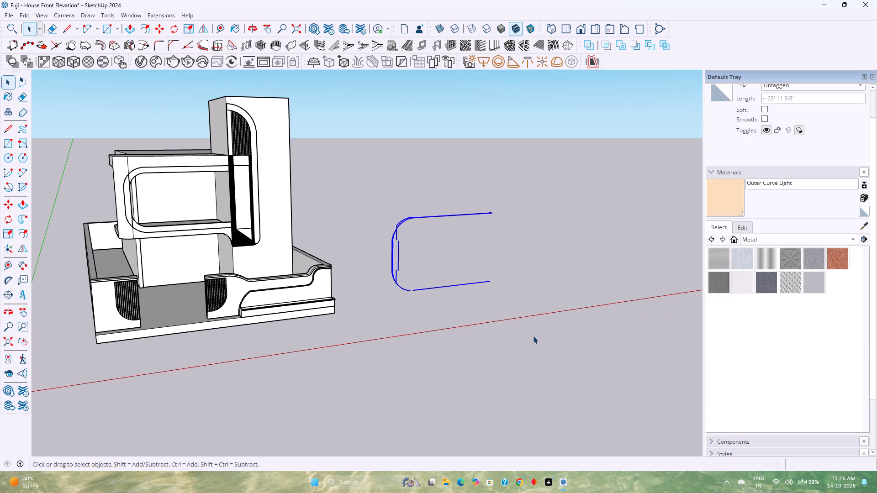
key(Delete)
Open the C-shaped frame around the original balcony's rounded opening for editing, going down through the nested groups.
double_click(139, 232)
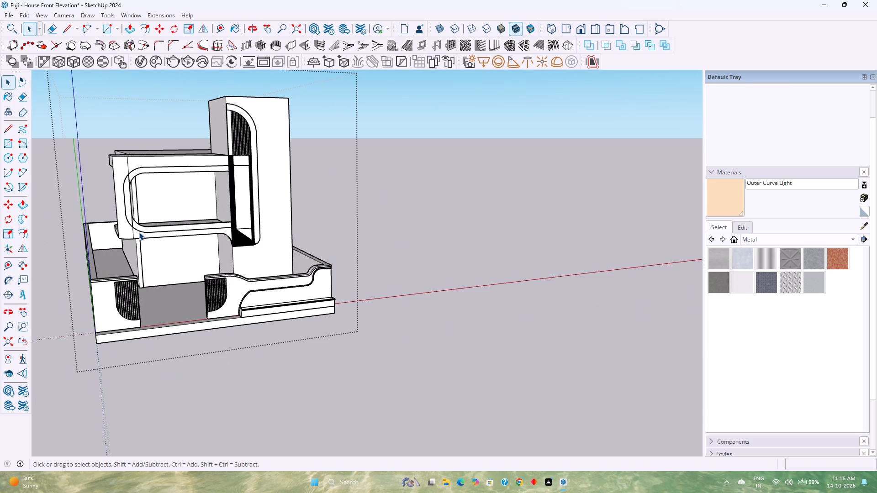
scroll(139, 227, up, 4)
right_click(139, 227)
key(Escape)
double_click(139, 227)
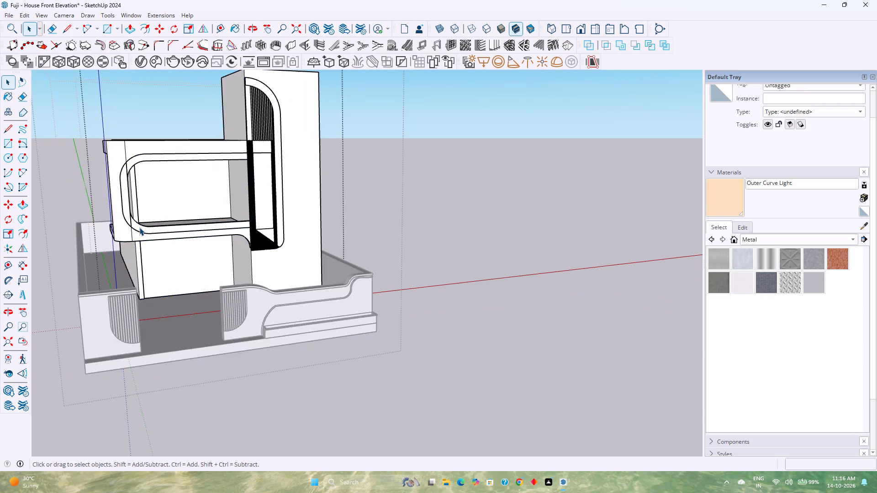
scroll(139, 227, up, 7)
double_click(139, 227)
scroll(139, 227, up, 3)
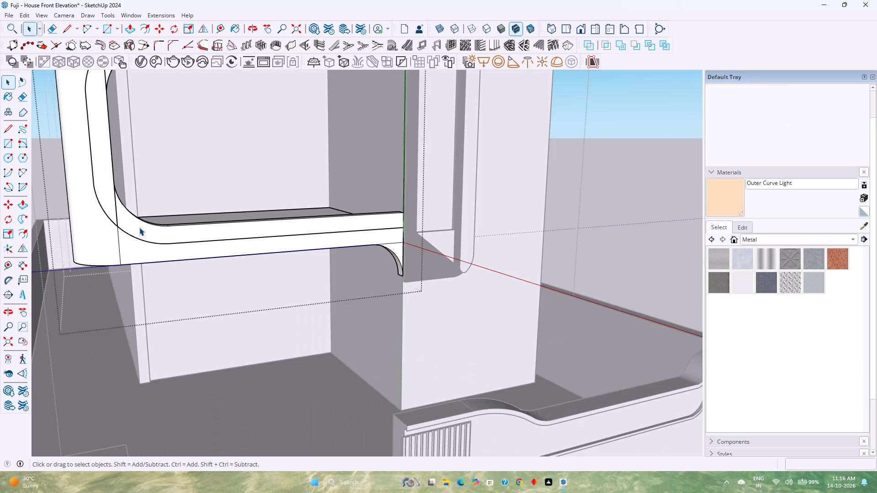
shift+middle_drag(139, 227, 326, 302)
scroll(326, 302, up, 1)
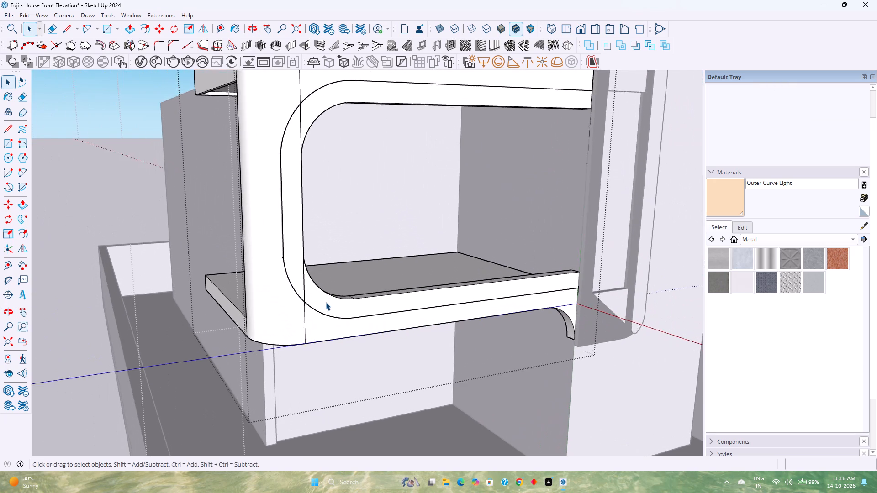
scroll(326, 302, up, 1)
middle_drag(326, 302, 238, 367)
click(331, 314)
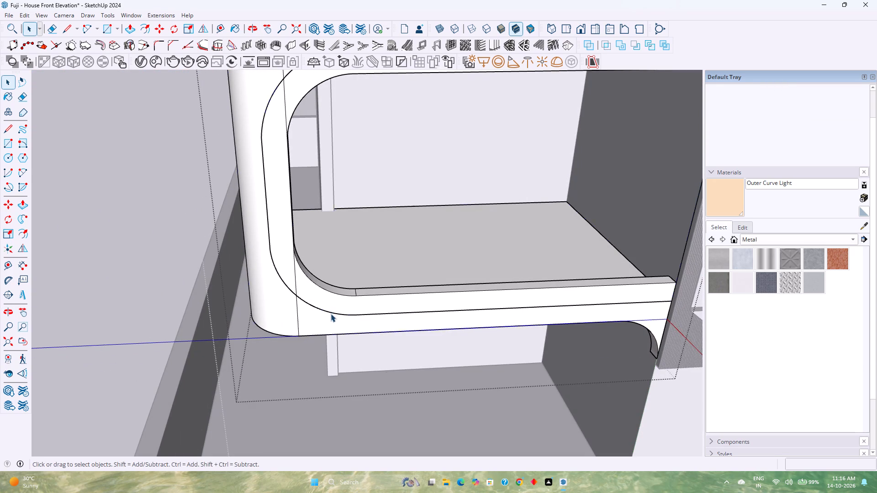
double_click(332, 313)
click(332, 312)
click(332, 312)
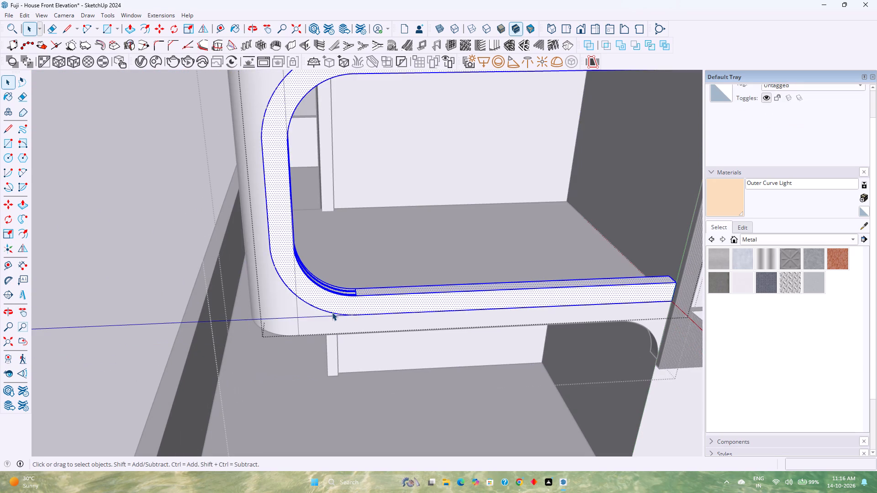
Copy the frame's outer front outline: the bottom edge, lower arc, vertical edge, upper arc and top edge.
ctrl+click(374, 314)
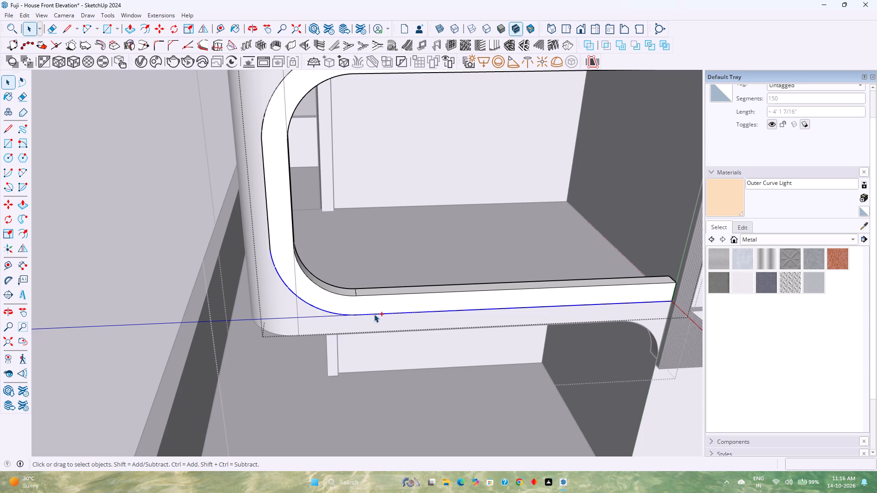
ctrl+click(267, 204)
scroll(267, 204, down, 4)
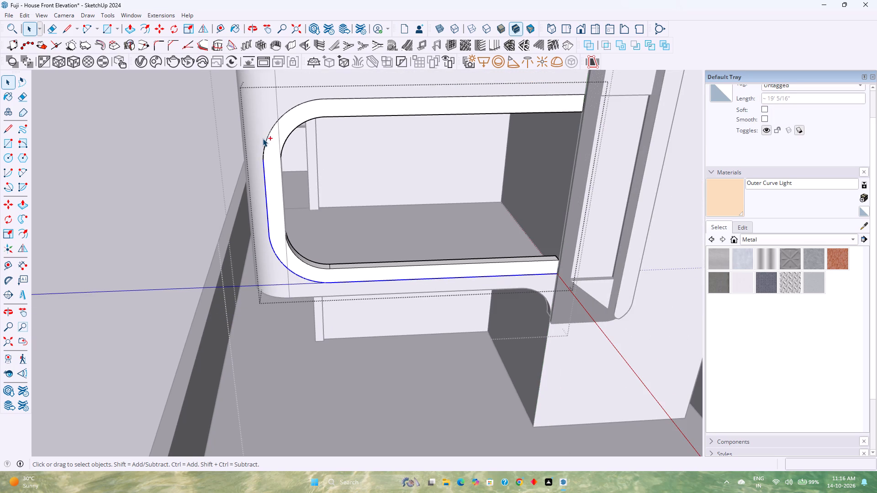
ctrl+click(270, 134)
ctrl+click(270, 131)
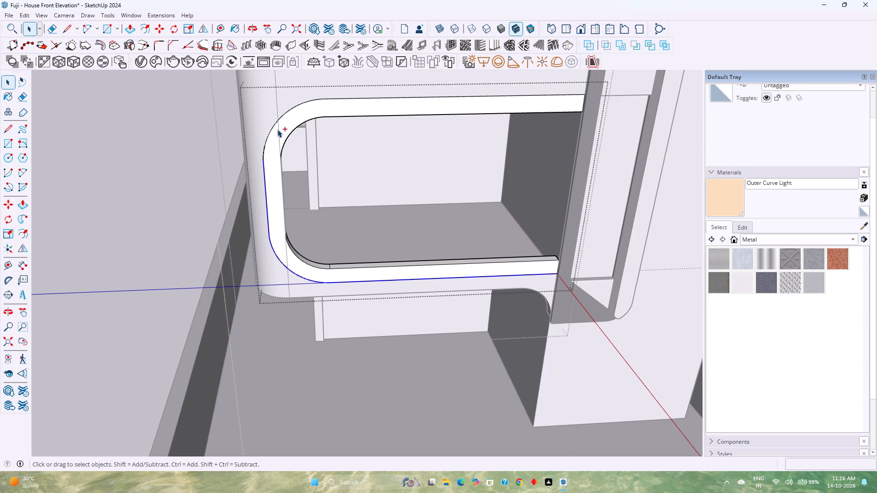
middle_drag(302, 124, 267, 139)
middle_drag(266, 139, 250, 133)
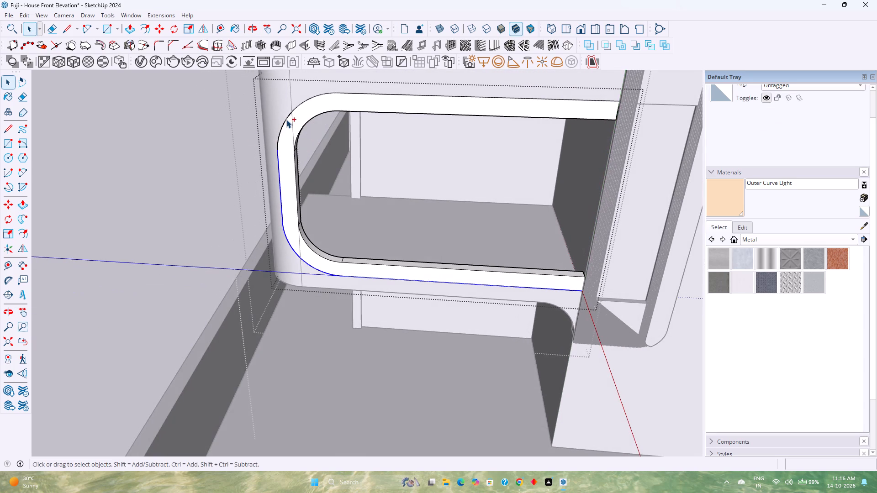
ctrl+click(286, 120)
ctrl+click(280, 131)
ctrl+click(379, 94)
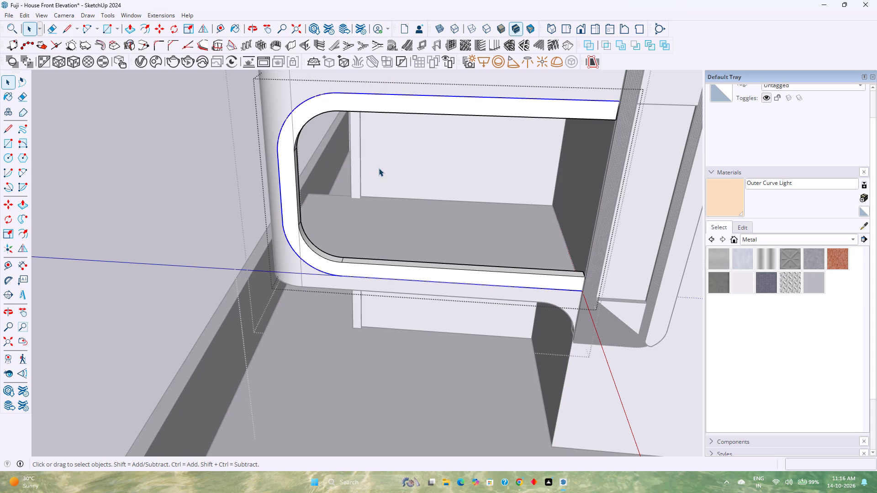
key(m)
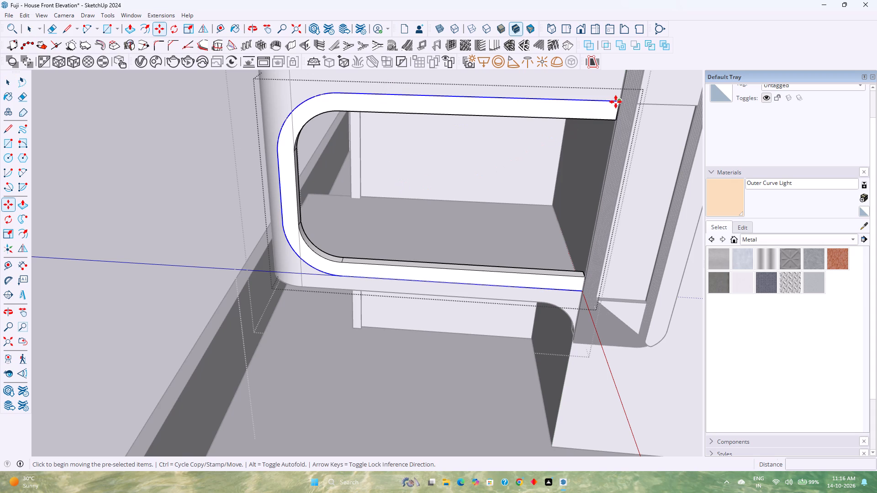
key(ctrl+c)
key(Escape)
key(grave)
key(Escape)
key(Escape)
key(Escape)
key(space)
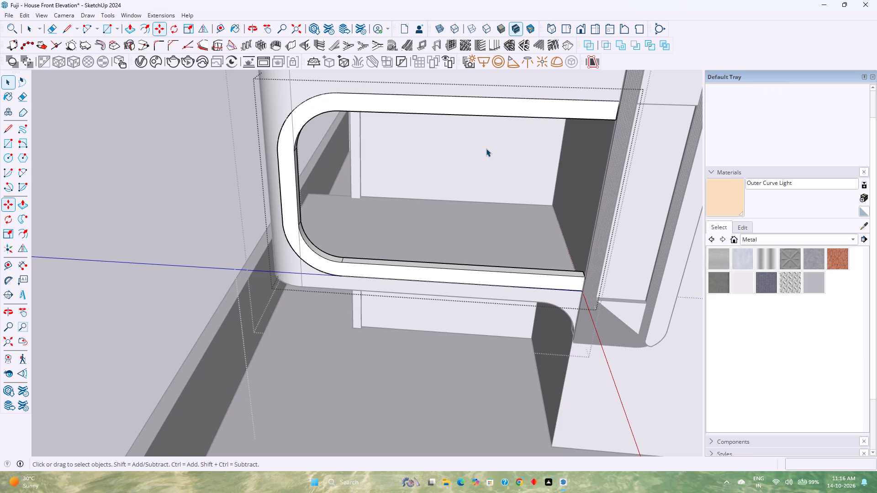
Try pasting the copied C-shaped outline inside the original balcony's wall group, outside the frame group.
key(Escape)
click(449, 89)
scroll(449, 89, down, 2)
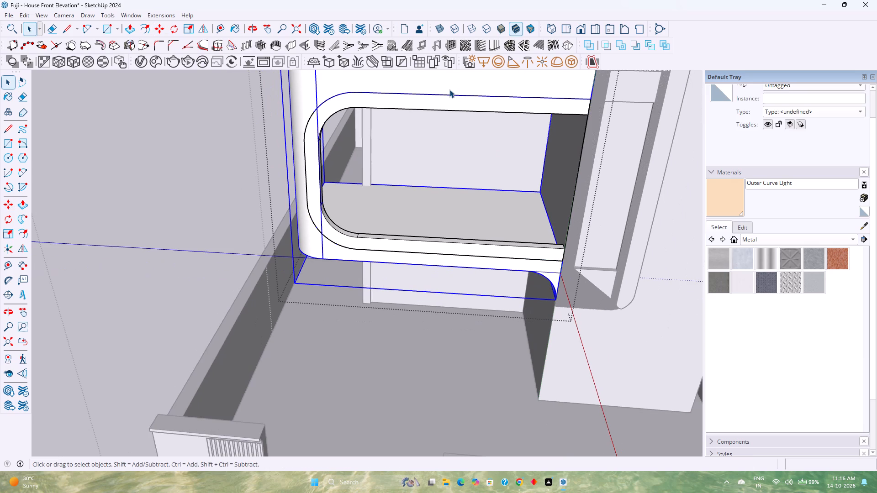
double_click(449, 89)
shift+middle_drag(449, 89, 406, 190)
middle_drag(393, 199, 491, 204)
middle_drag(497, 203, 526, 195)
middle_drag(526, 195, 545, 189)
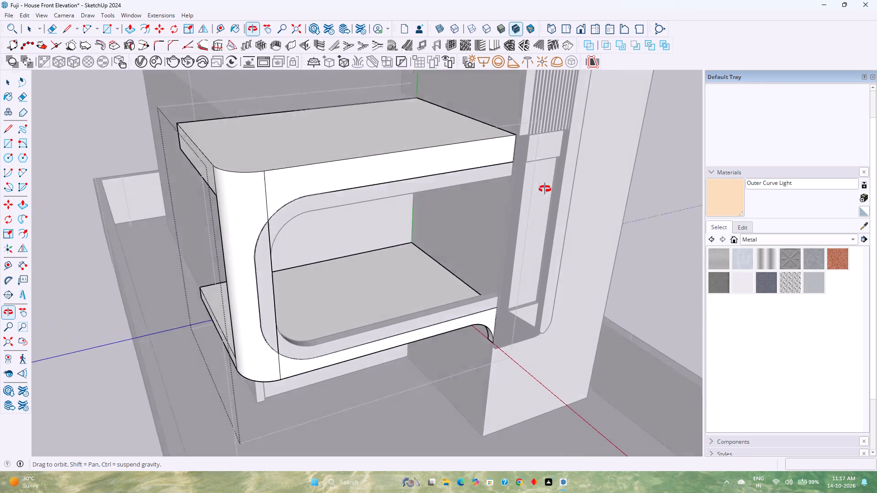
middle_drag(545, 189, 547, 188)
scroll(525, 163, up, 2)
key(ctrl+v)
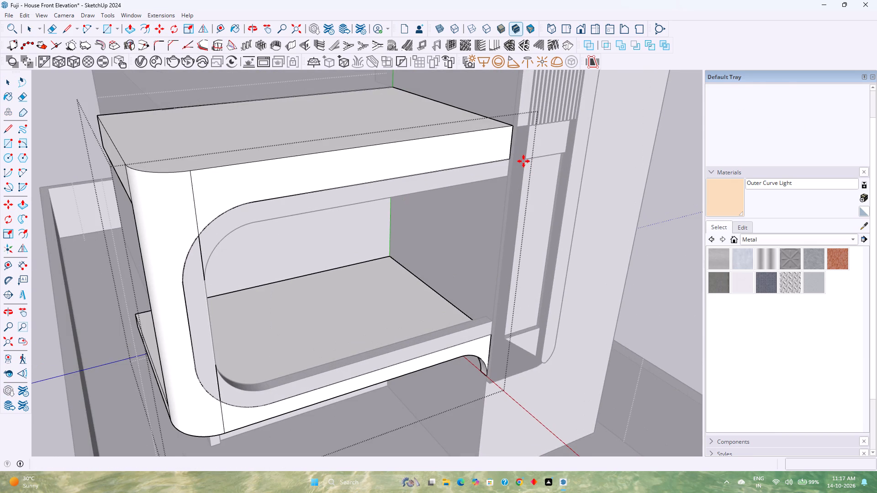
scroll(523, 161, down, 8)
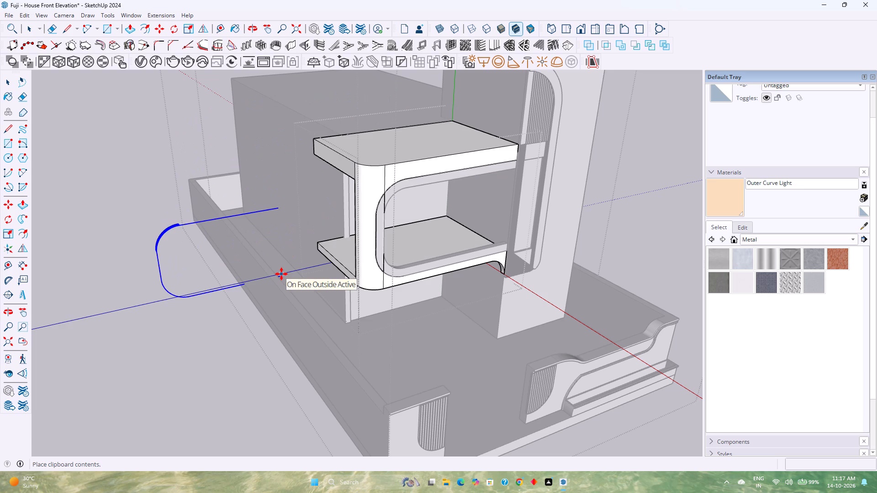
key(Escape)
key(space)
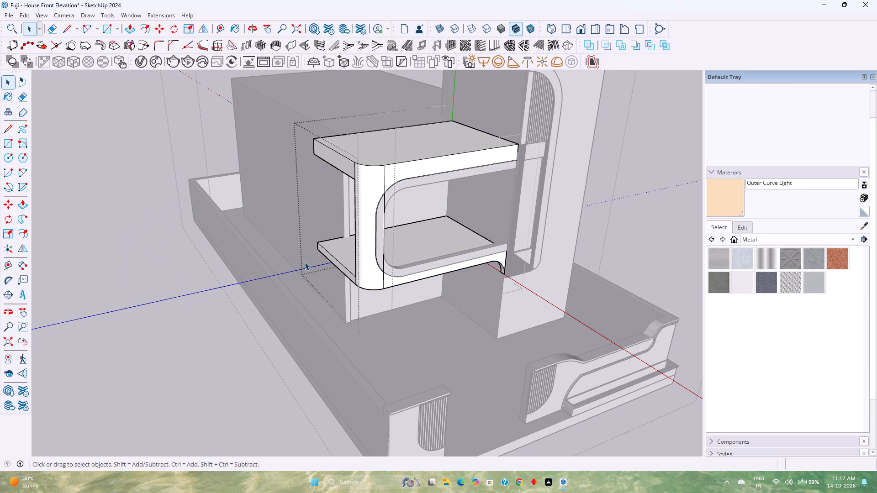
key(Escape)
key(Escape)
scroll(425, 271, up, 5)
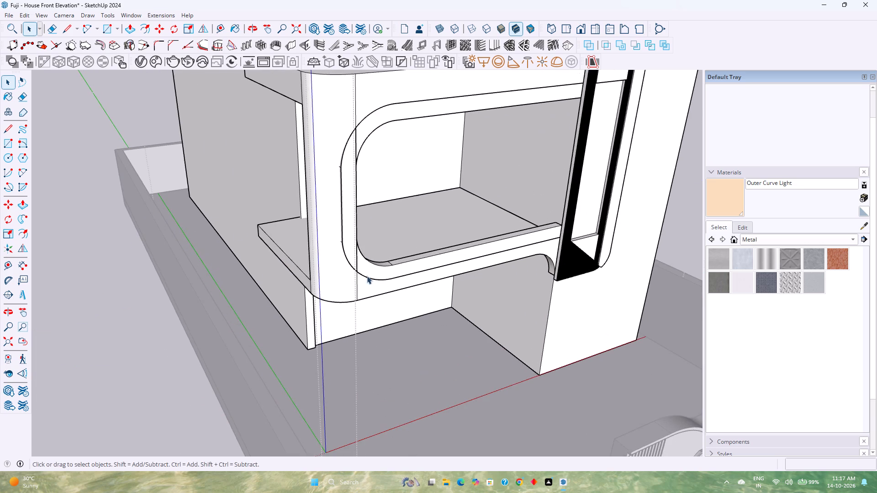
Open the balcony's wall group and the C-shaped frame around the rounded opening inside it for editing.
middle_drag(346, 260, 474, 260)
scroll(370, 249, up, 10)
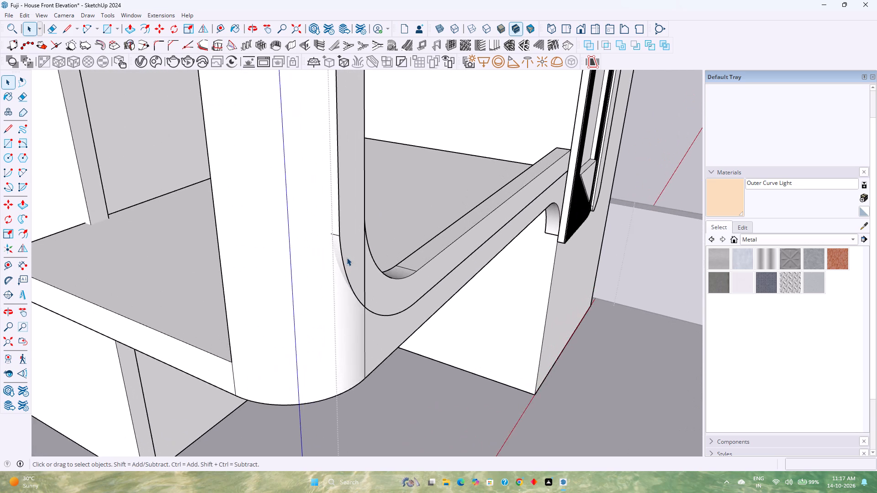
middle_drag(347, 257, 268, 310)
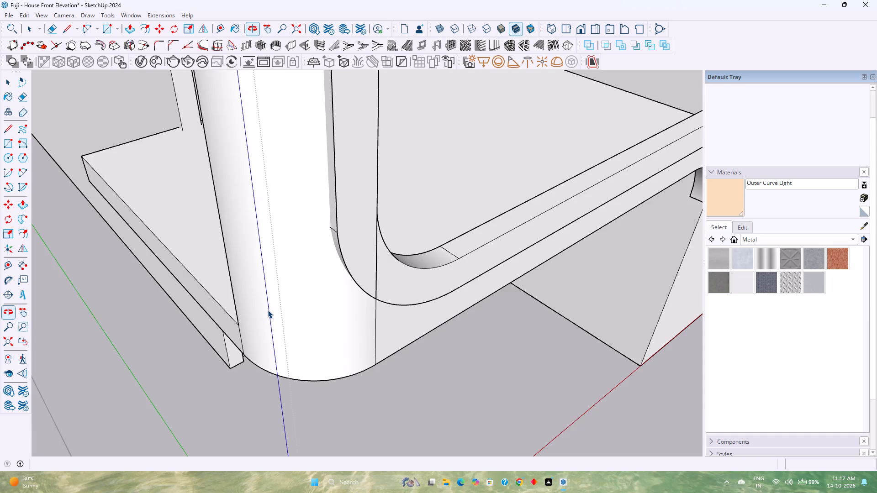
scroll(268, 310, down, 1)
shift+middle_drag(346, 281, 397, 389)
scroll(389, 338, down, 3)
shift+middle_drag(389, 336, 362, 389)
double_click(361, 339)
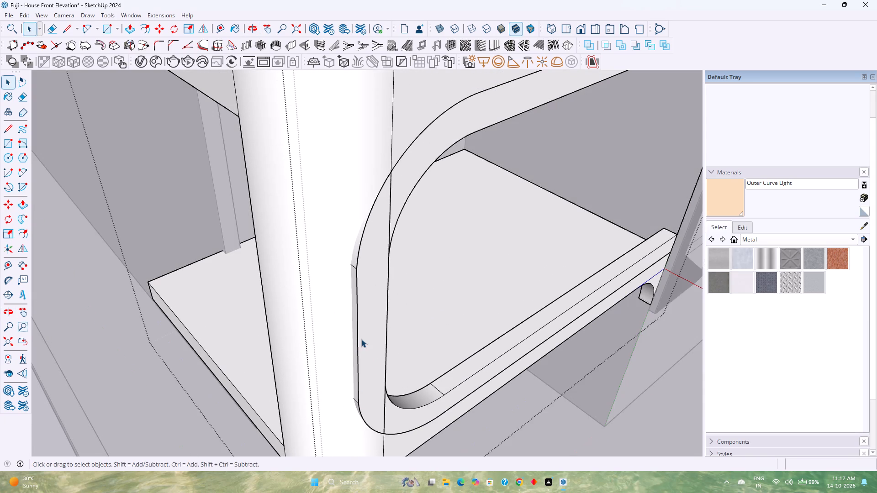
click(357, 335)
double_click(357, 335)
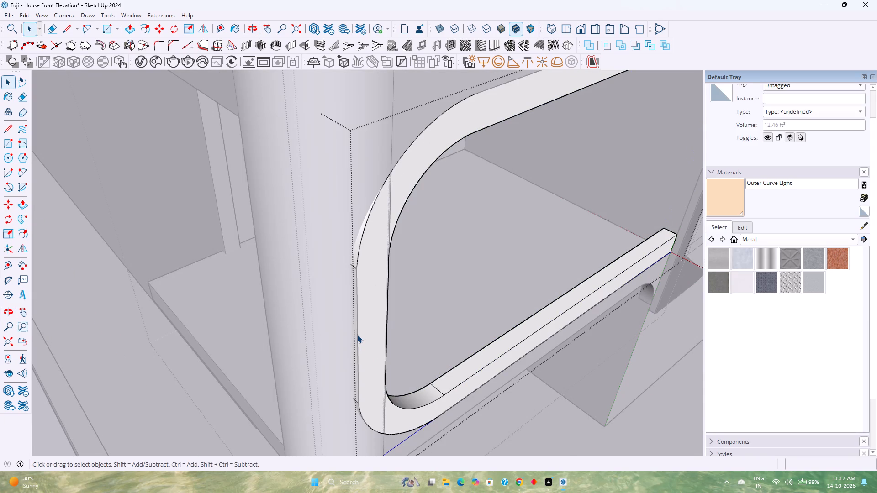
Copy the frame's outer front outline: the vertical edge, upper arc, top edge, lower arc and bottom edge.
click(358, 331)
middle_drag(359, 331, 258, 274)
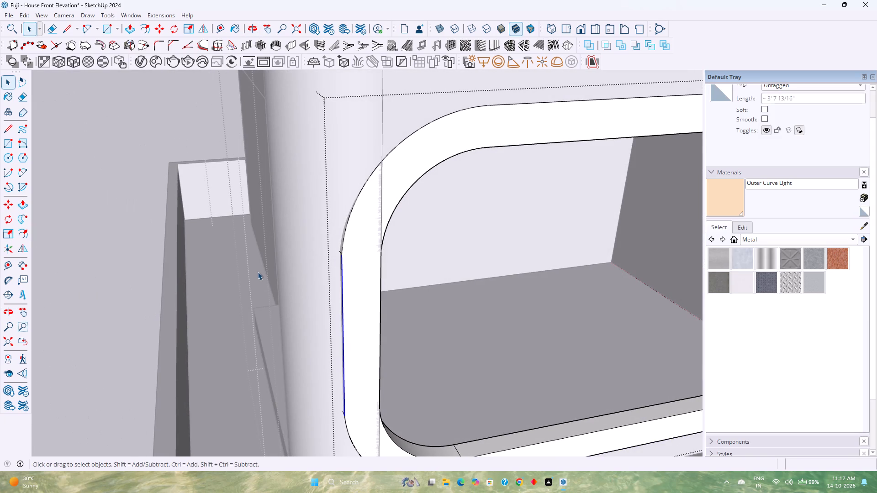
ctrl+middle_drag(349, 247, 435, 274)
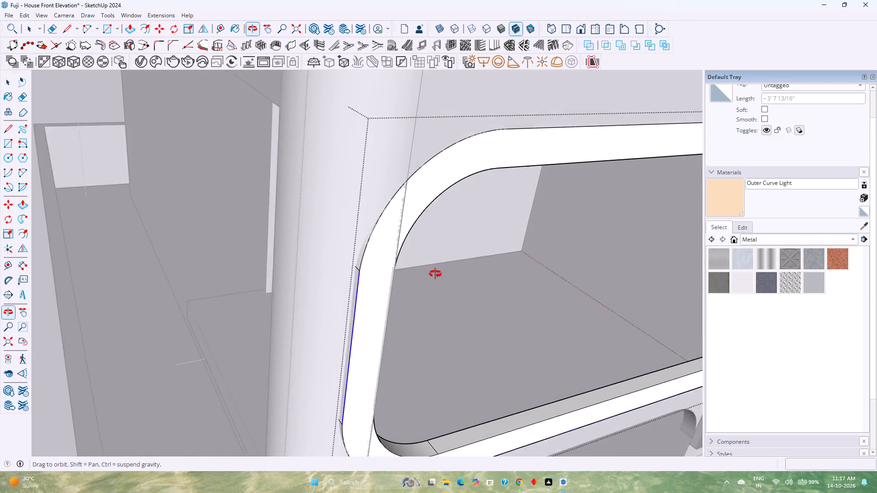
ctrl+middle_drag(435, 274, 469, 278)
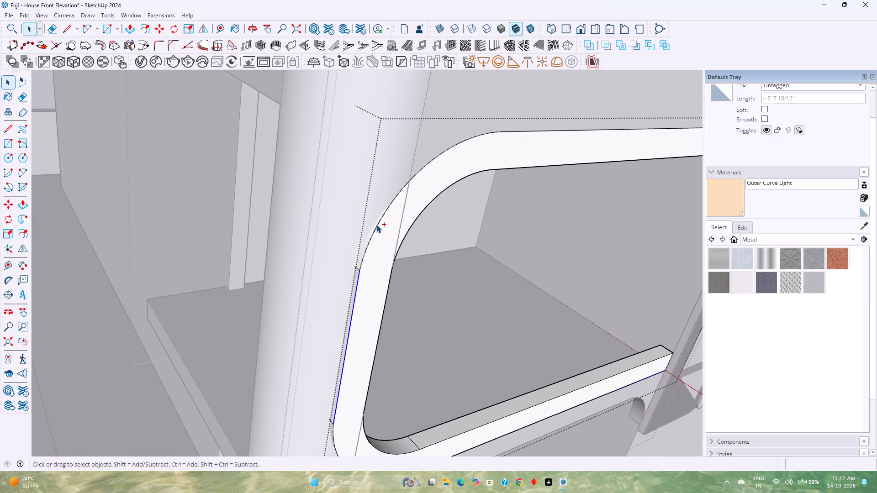
ctrl+click(379, 225)
ctrl+middle_drag(417, 225, 327, 255)
ctrl+click(305, 234)
scroll(305, 234, down, 5)
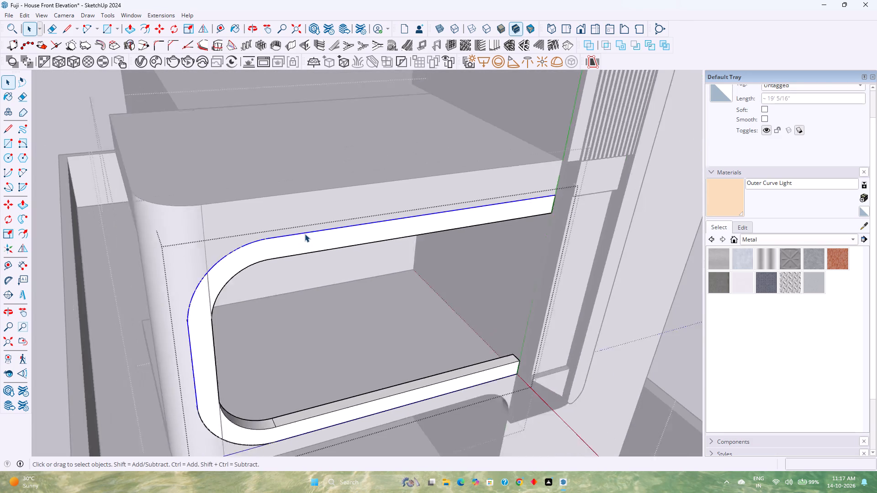
scroll(305, 234, down, 5)
scroll(258, 368, up, 6)
middle_drag(235, 368, 296, 342)
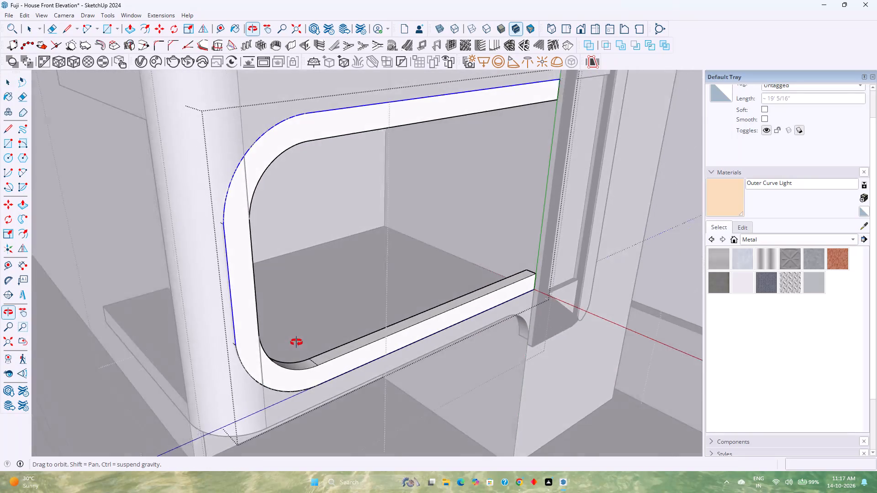
middle_drag(296, 342, 300, 341)
scroll(255, 381, up, 8)
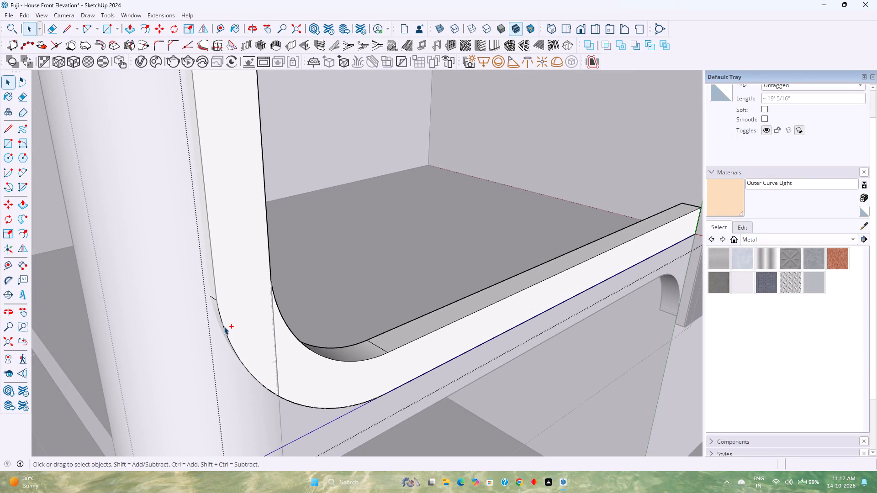
ctrl+click(224, 327)
scroll(224, 327, down, 5)
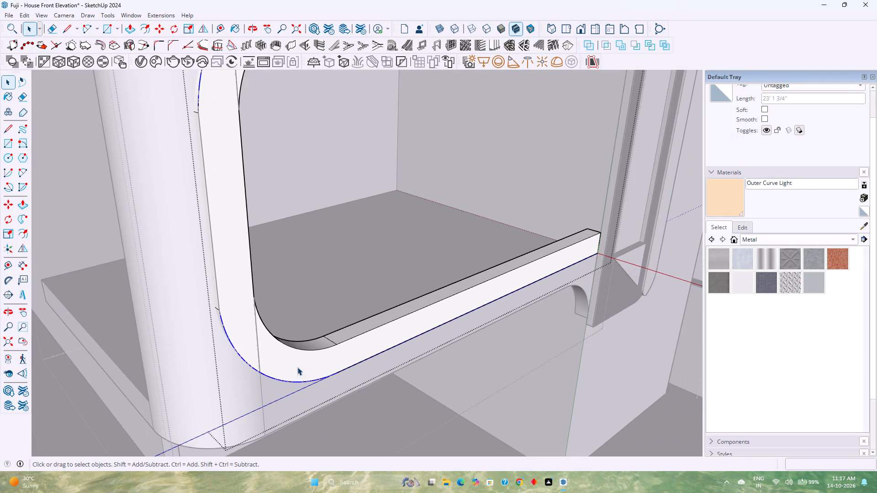
scroll(367, 374, up, 5)
ctrl+click(349, 358)
scroll(349, 358, down, 3)
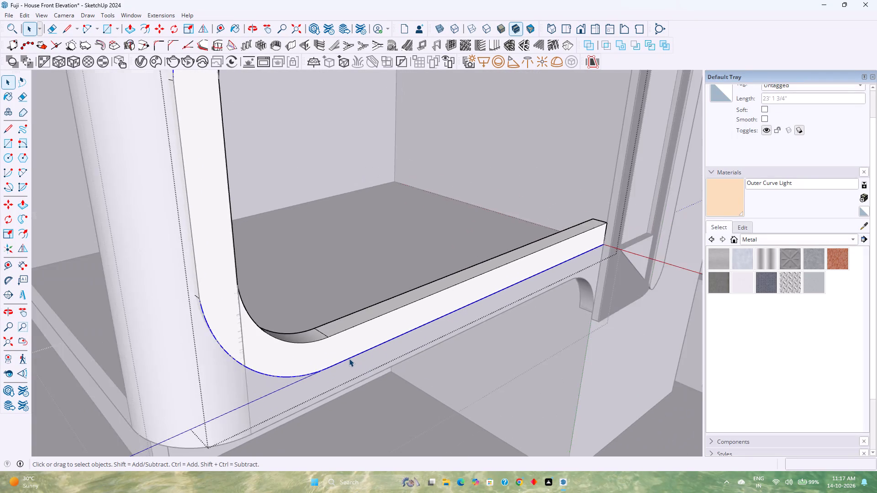
scroll(349, 358, down, 11)
key(ctrl+c)
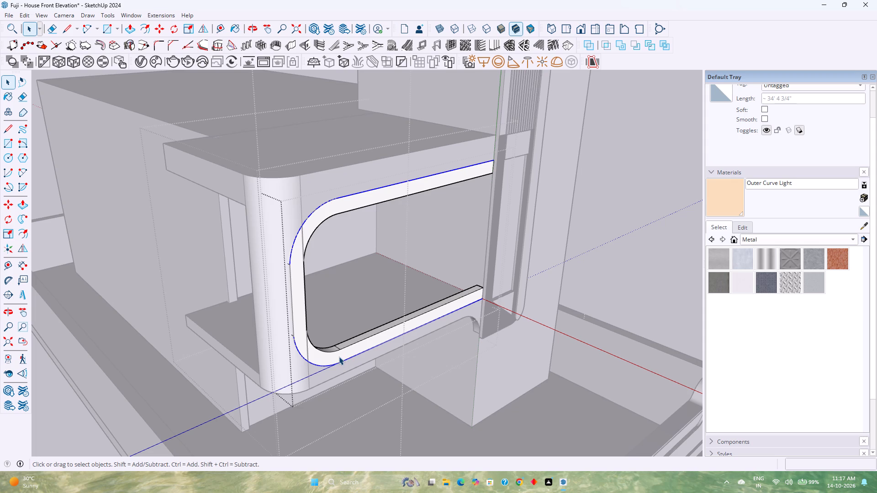
Paste the copied C-shaped outline inside the balcony's wall group, outside the frame, placing it above the balcony roof.
key(Escape)
scroll(339, 357, down, 6)
key(ctrl+v)
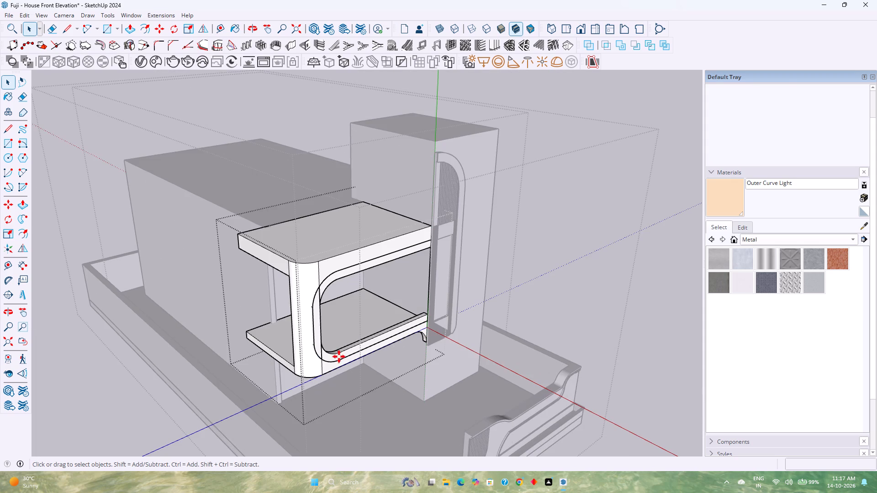
scroll(245, 393, down, 3)
middle_drag(245, 393, 254, 380)
shift+middle_drag(254, 380, 313, 323)
shift+middle_click(313, 323)
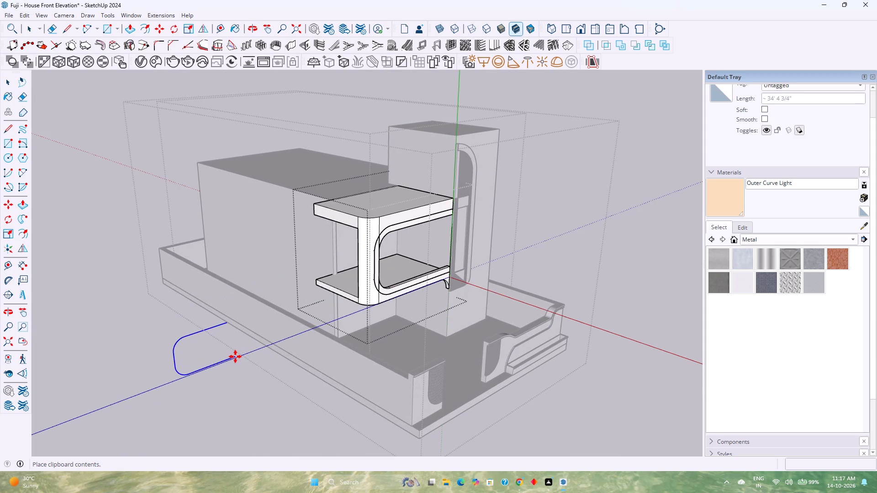
key(Left)
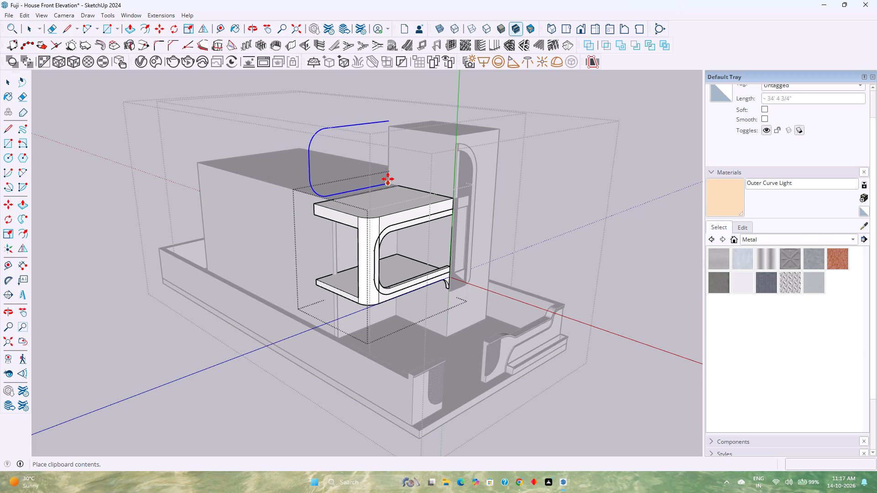
click(392, 125)
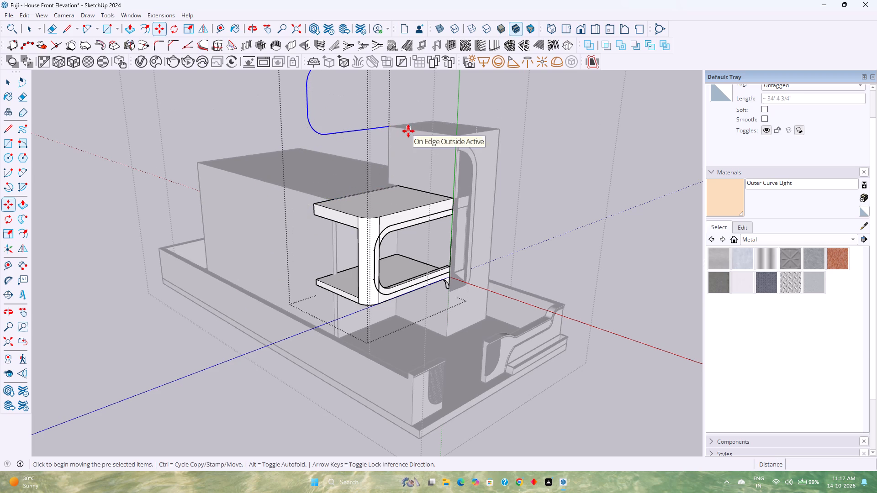
key(space)
Offset the pasted C-shaped outline inward by 1 inch.
shift+middle_drag(427, 138, 526, 245)
middle_drag(490, 269, 301, 280)
scroll(306, 214, up, 2)
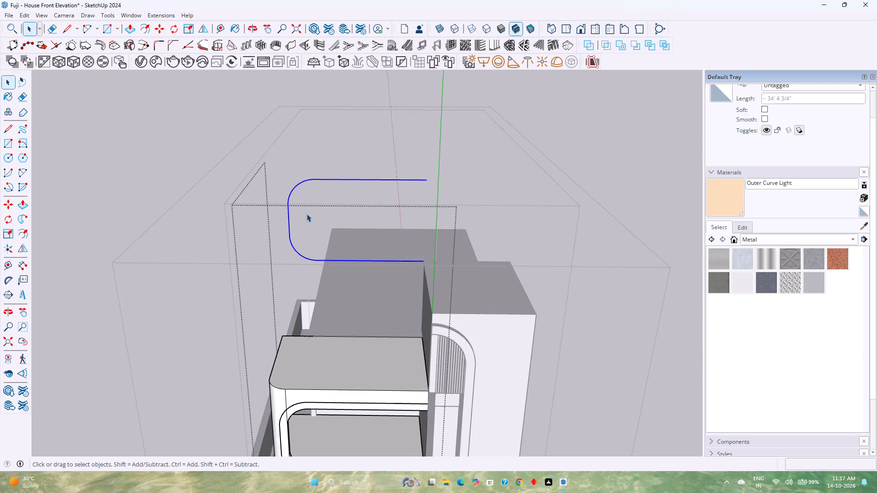
scroll(306, 214, up, 10)
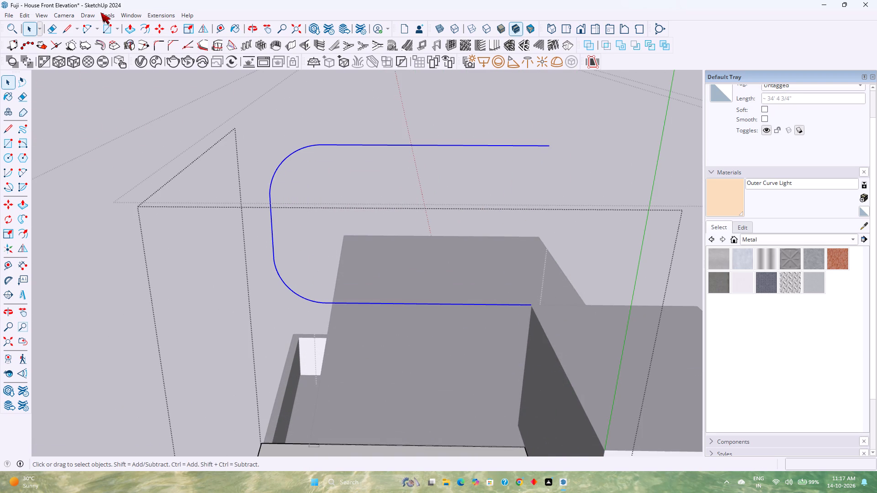
click(148, 30)
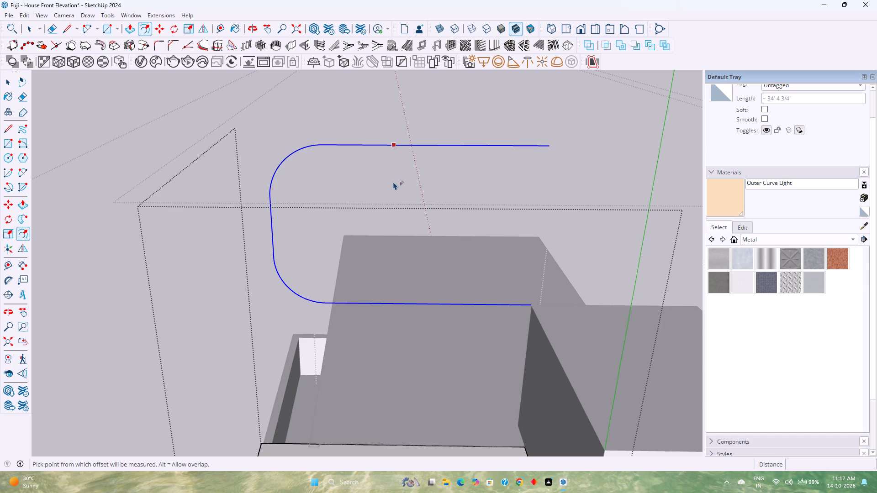
click(393, 161)
key(1)
key(Return)
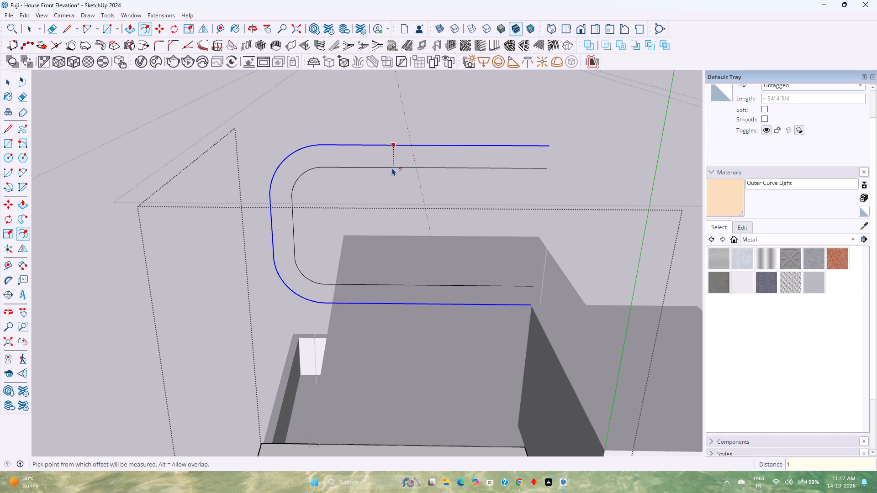
Close the upper and lower open ends between the two C-shaped outlines with short lines to form a face.
key(l)
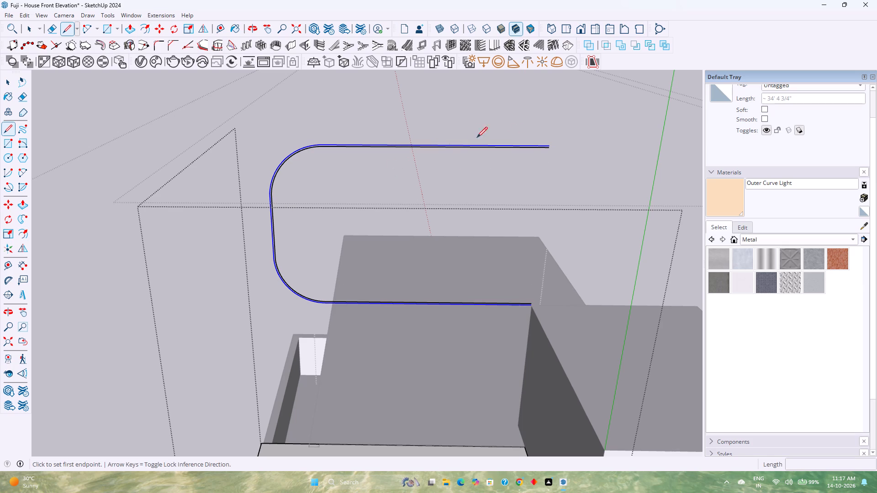
scroll(576, 129, up, 3)
scroll(546, 156, up, 4)
click(543, 151)
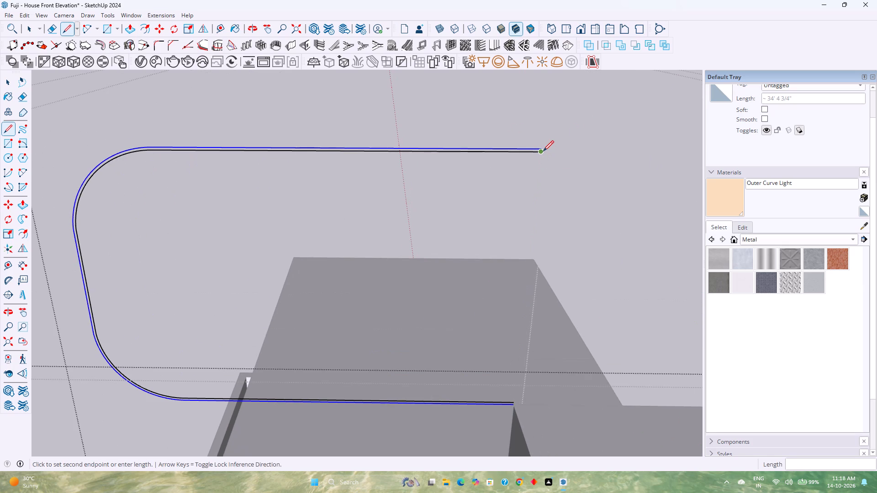
scroll(543, 147, up, 11)
click(540, 152)
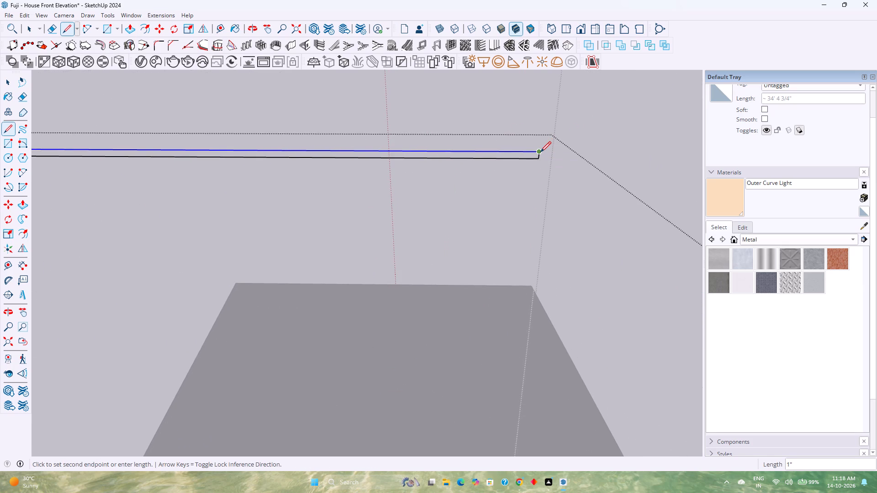
scroll(540, 152, down, 11)
key(Escape)
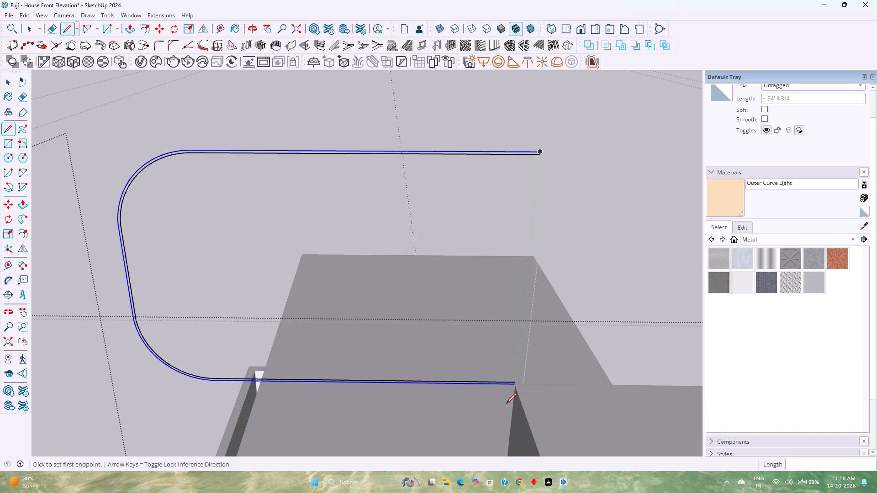
scroll(511, 401, up, 8)
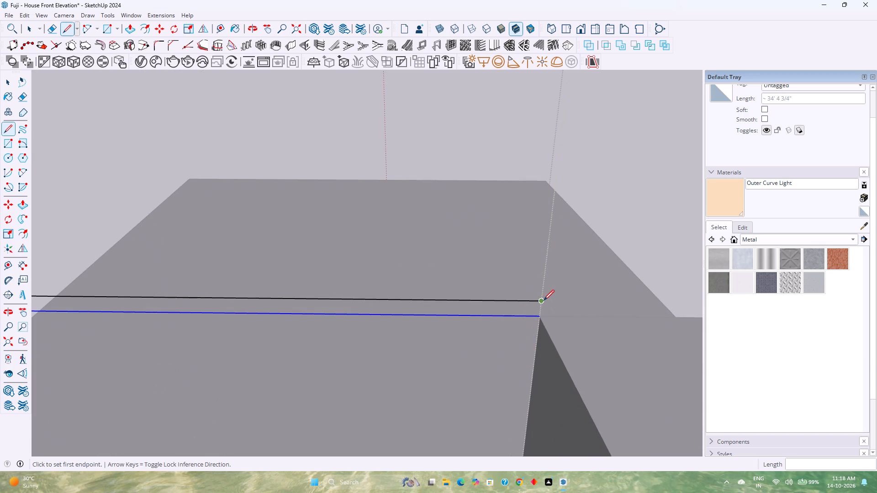
click(543, 300)
click(540, 316)
key(space)
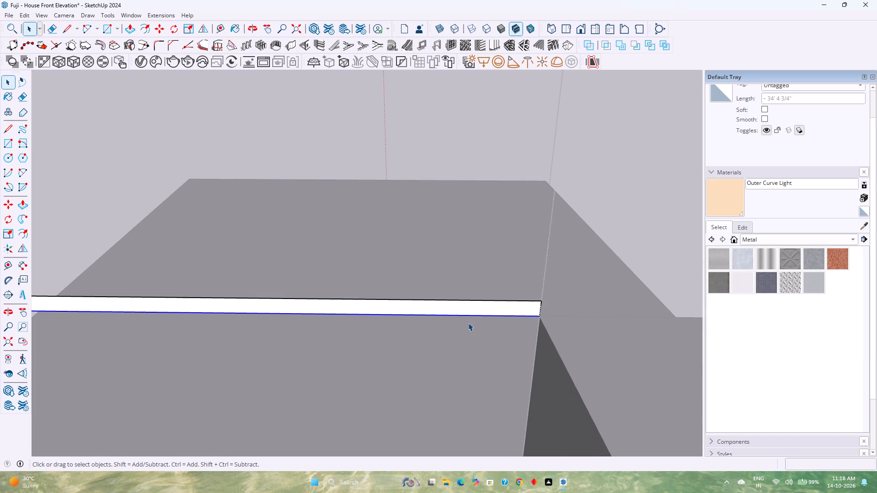
Extrude the thin C-shaped face by 1 inch with Push/Pull.
key(p)
click(480, 308)
scroll(481, 316, down, 14)
key(1)
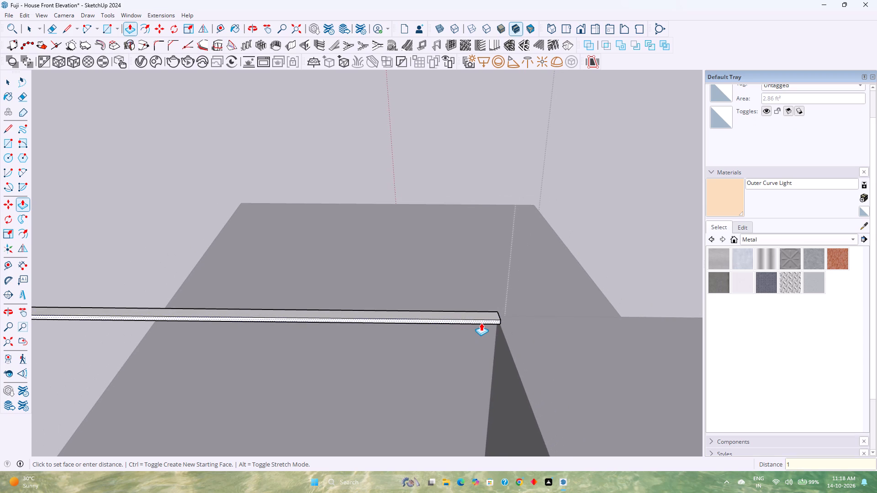
key(Return)
key(space)
Copy the extruded trim's front C-shaped face with Move along the red axis, placing it about 1' 11" in front.
scroll(481, 323, down, 4)
shift+middle_drag(481, 323, 559, 309)
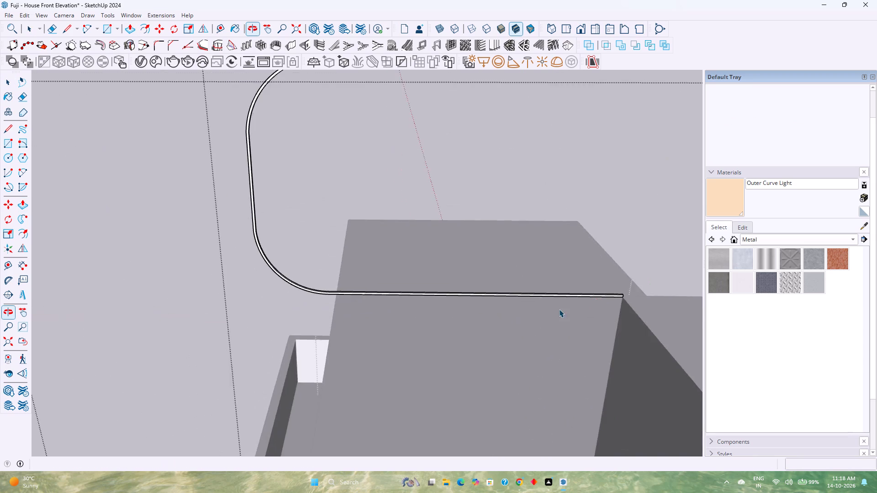
middle_drag(559, 310, 518, 342)
shift+middle_drag(363, 357, 515, 282)
scroll(502, 289, up, 4)
middle_drag(499, 292, 480, 302)
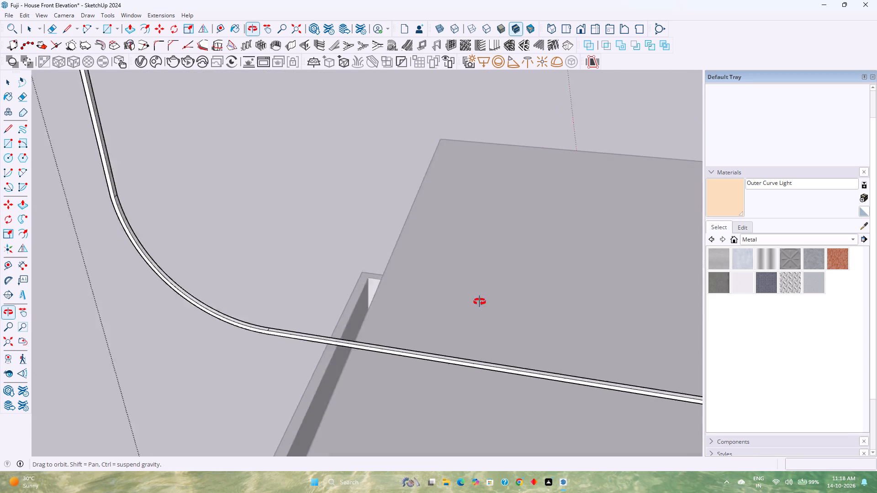
middle_drag(480, 302, 436, 317)
shift+middle_drag(340, 333, 463, 278)
scroll(433, 278, up, 3)
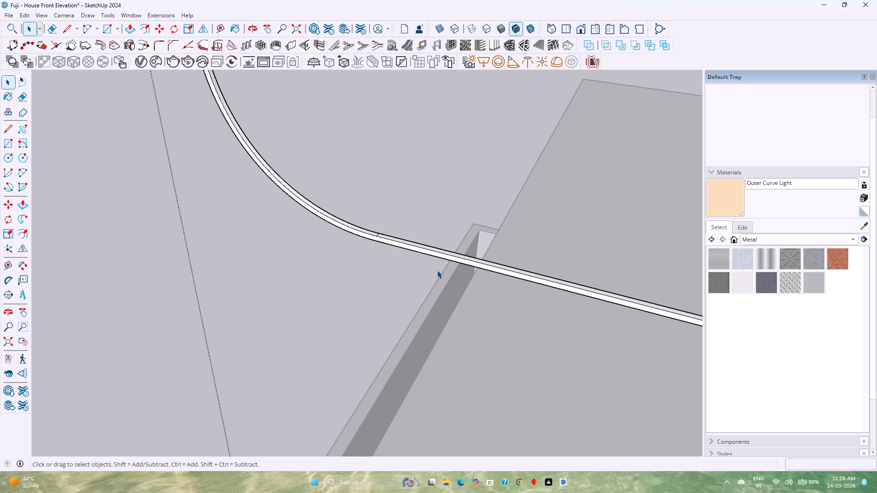
scroll(437, 269, down, 12)
shift+middle_drag(437, 269, 342, 316)
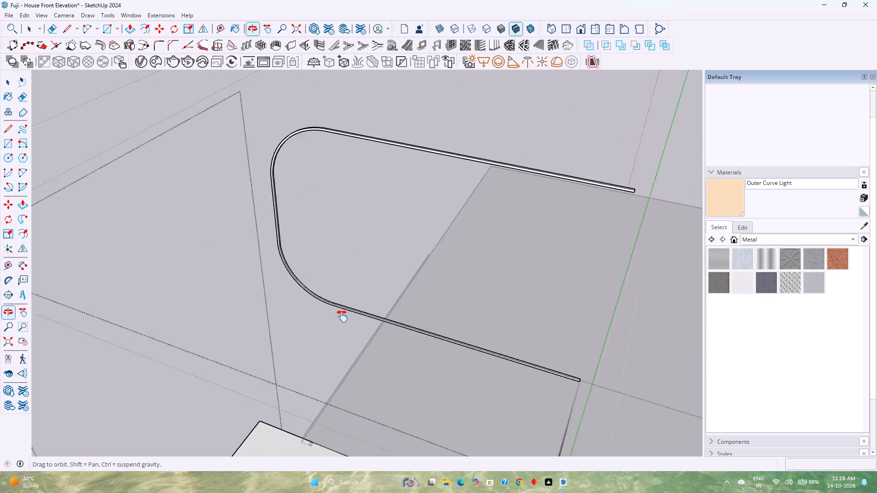
shift+middle_drag(342, 316, 276, 332)
scroll(374, 264, up, 2)
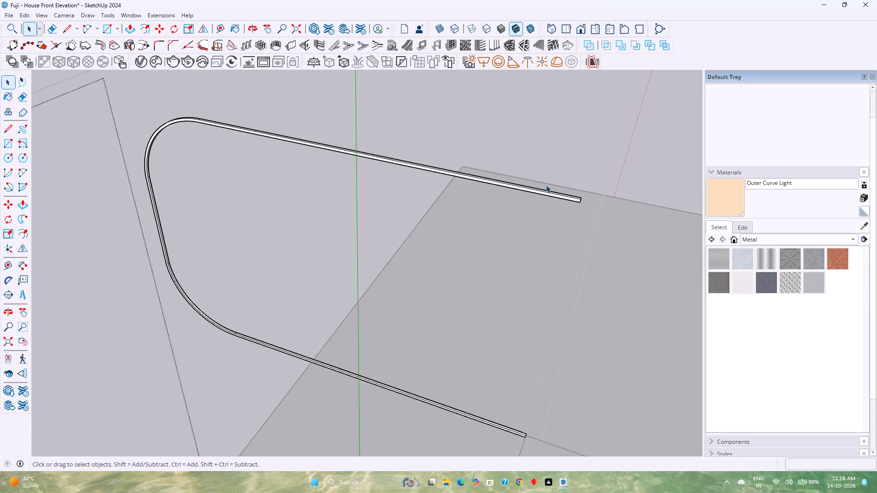
scroll(546, 185, up, 2)
click(572, 214)
double_click(572, 214)
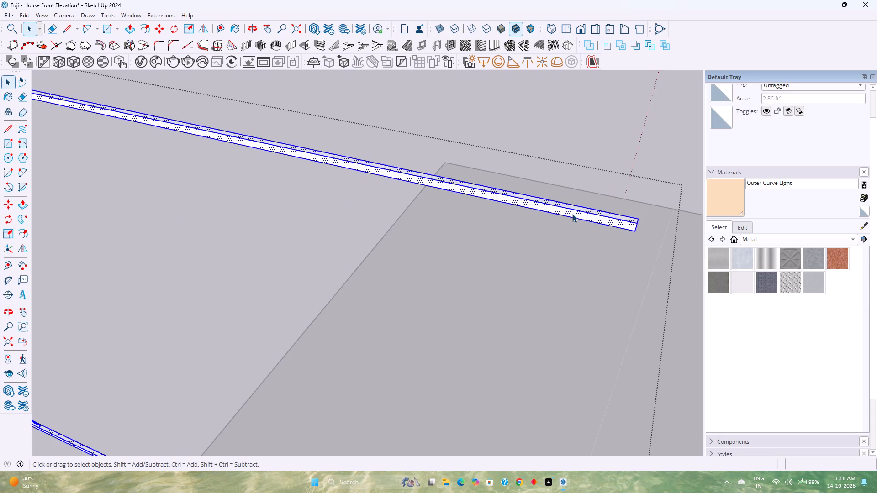
click(572, 214)
click(572, 214)
key(m)
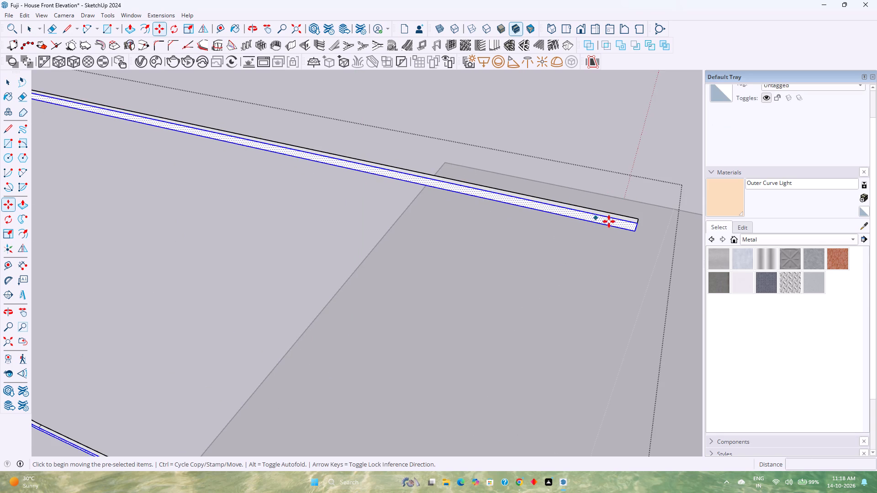
click(632, 233)
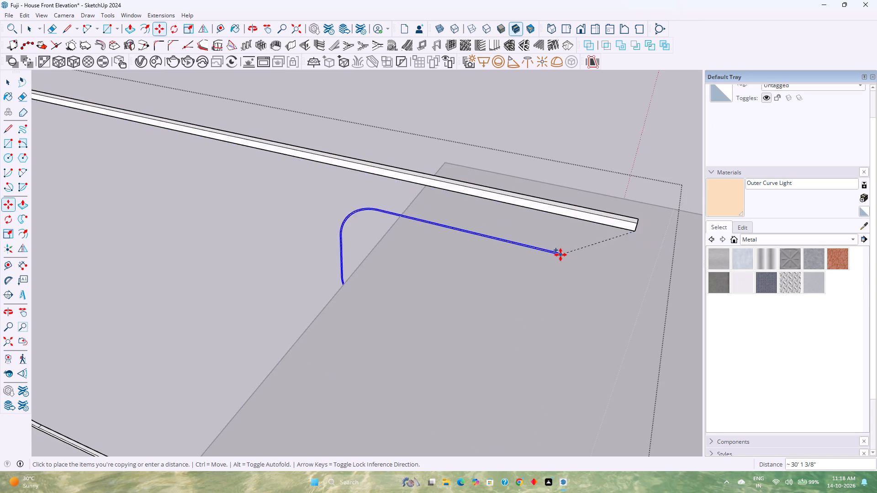
scroll(560, 255, down, 5)
key(Left)
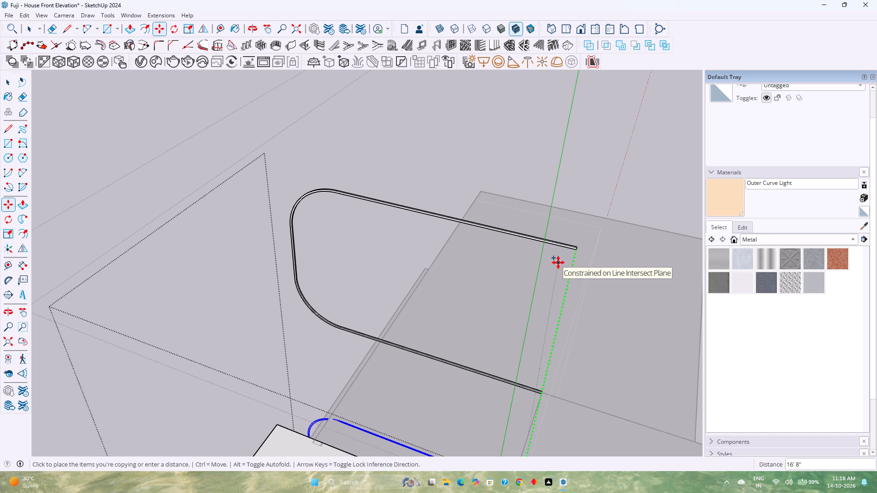
key(Right)
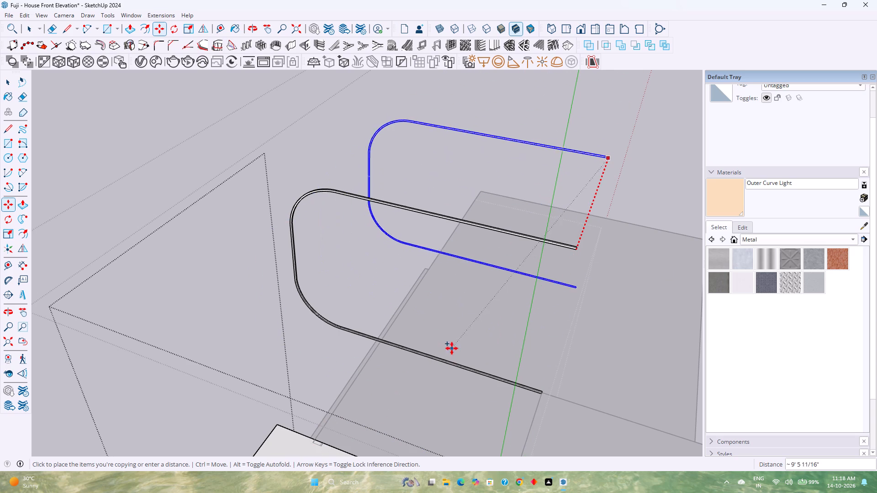
shift+middle_drag(452, 347, 473, 288)
middle_drag(477, 285, 335, 315)
shift+middle_drag(259, 324, 383, 276)
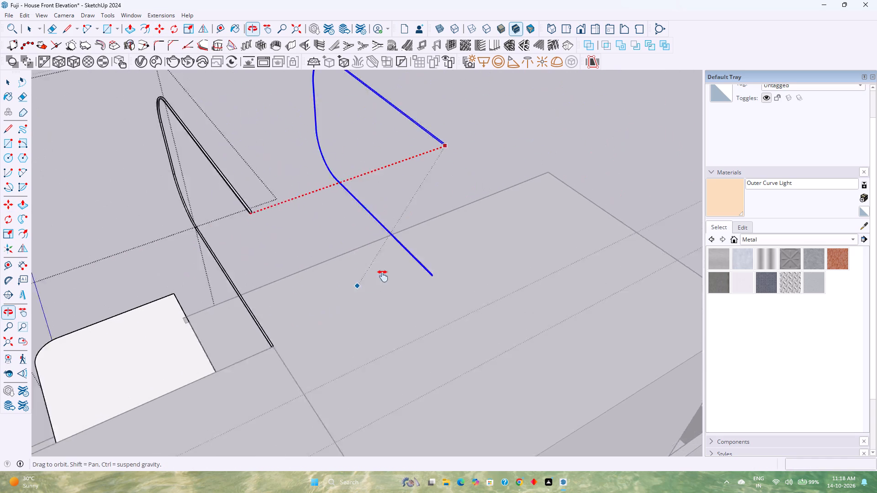
shift+middle_drag(383, 276, 388, 274)
click(228, 319)
key(space)
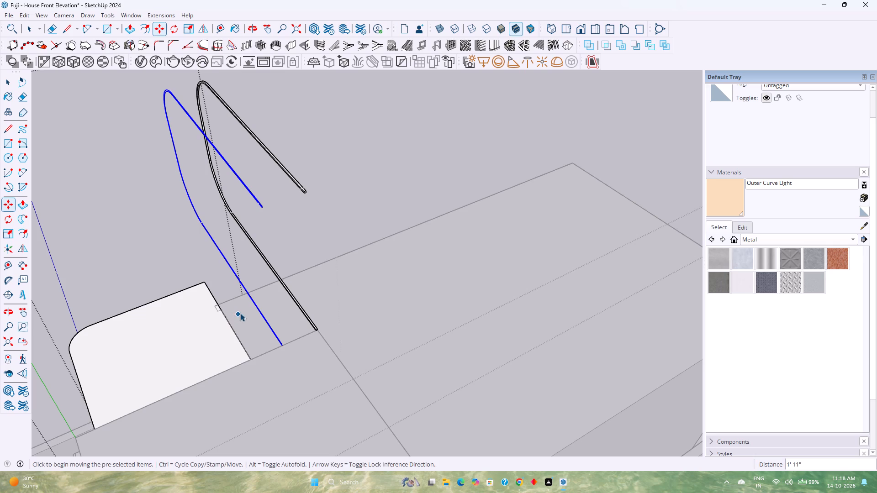
Offset the copied C-shaped face outward by 1 inch on all sides.
scroll(227, 262, up, 3)
shift+middle_drag(227, 262, 293, 291)
middle_drag(305, 300, 462, 248)
shift+middle_drag(462, 247, 190, 426)
scroll(0, 379, up, 3)
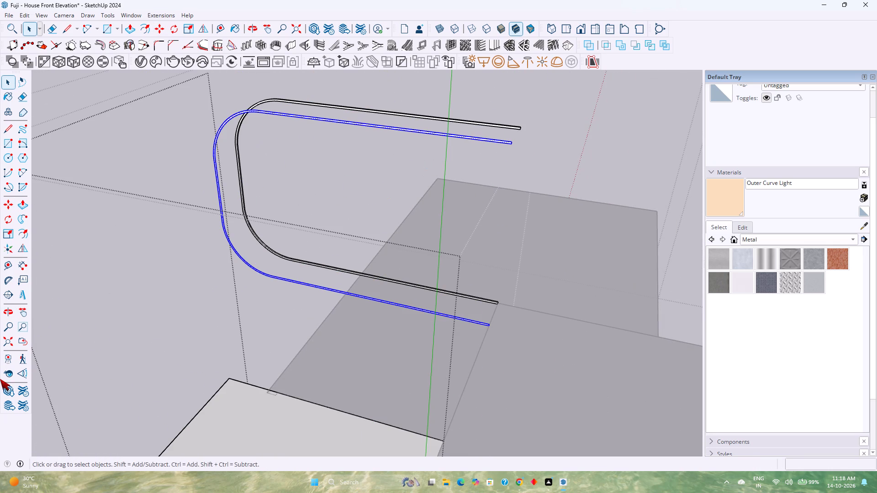
shift+middle_drag(89, 317, 40, 355)
scroll(0, 384, up, 2)
scroll(188, 303, up, 2)
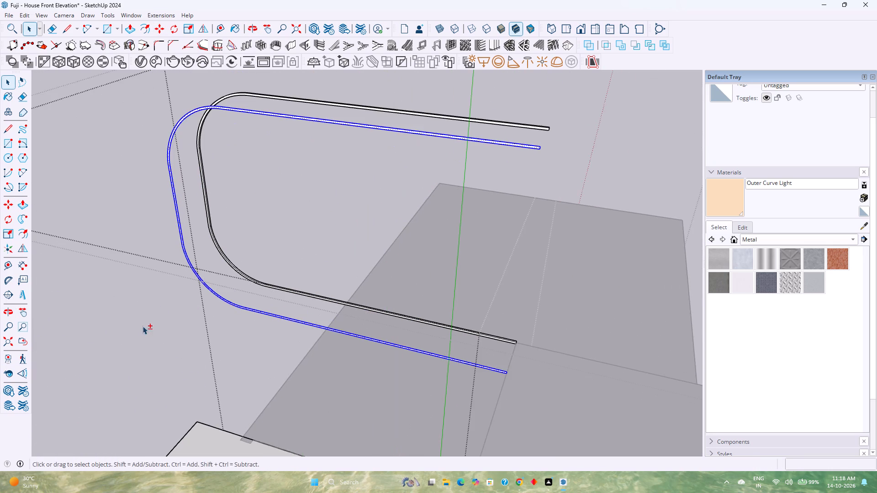
shift+middle_drag(156, 320, 121, 368)
scroll(462, 226, up, 3)
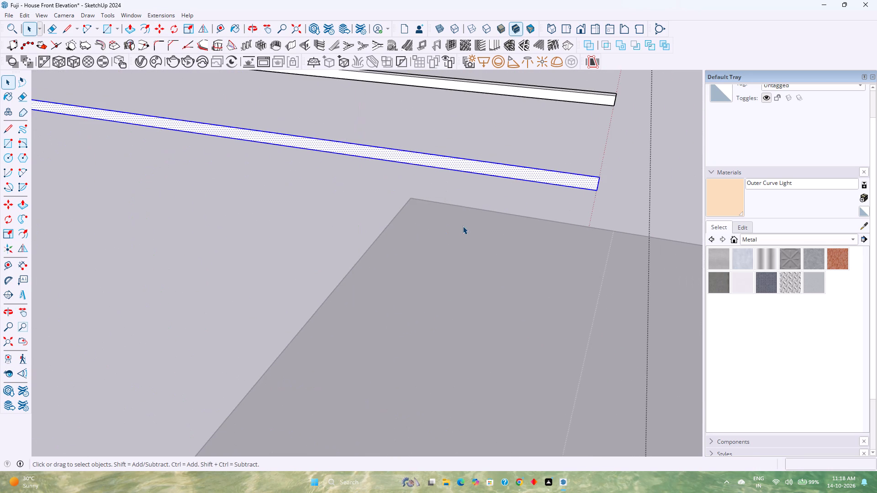
middle_drag(463, 226, 455, 227)
middle_click(455, 227)
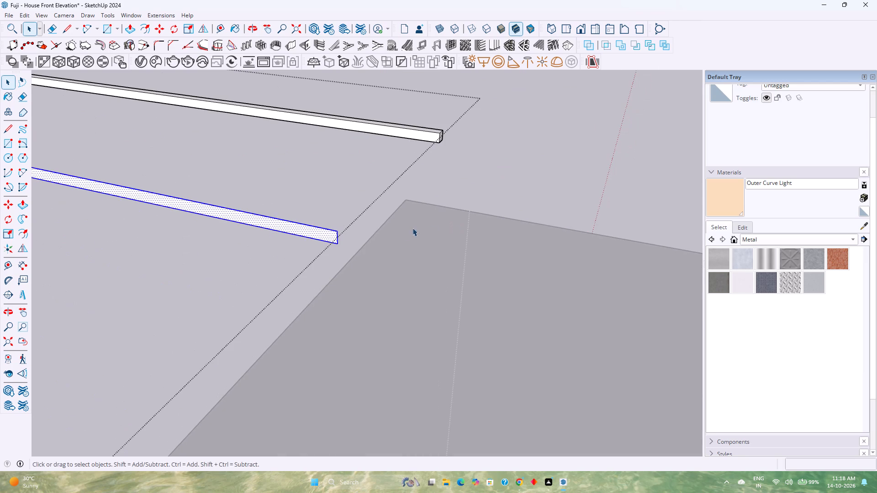
key(p)
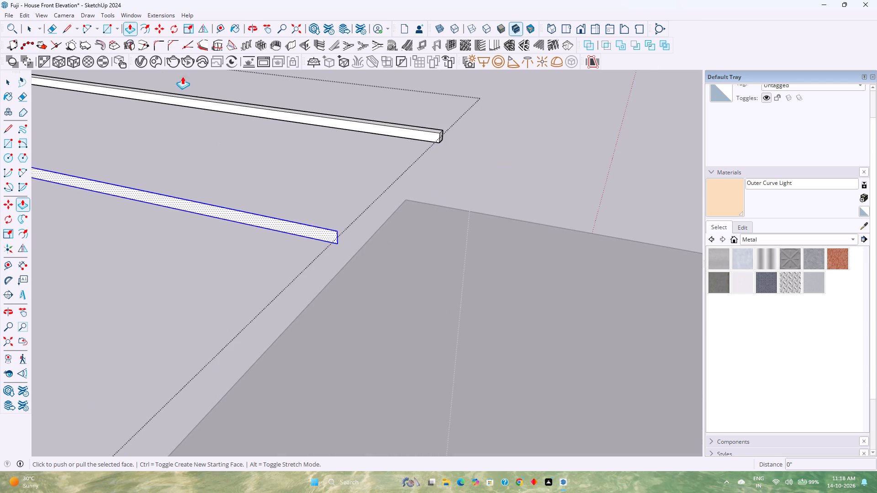
click(146, 30)
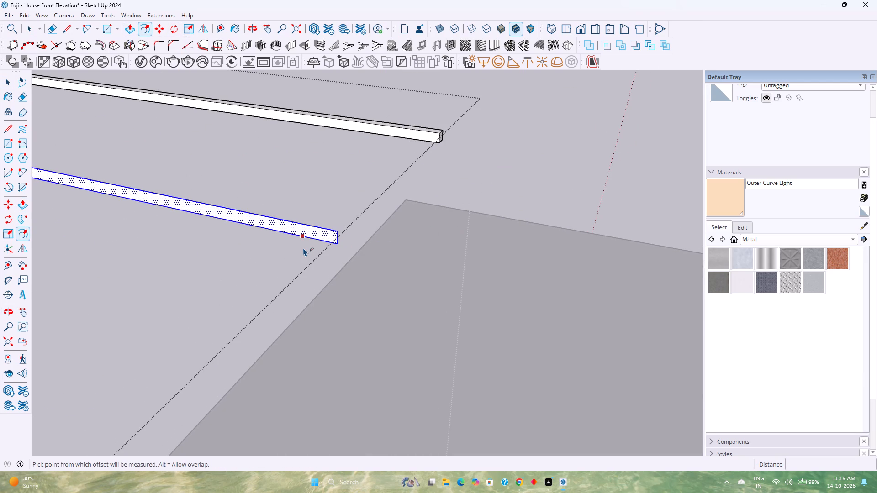
click(304, 240)
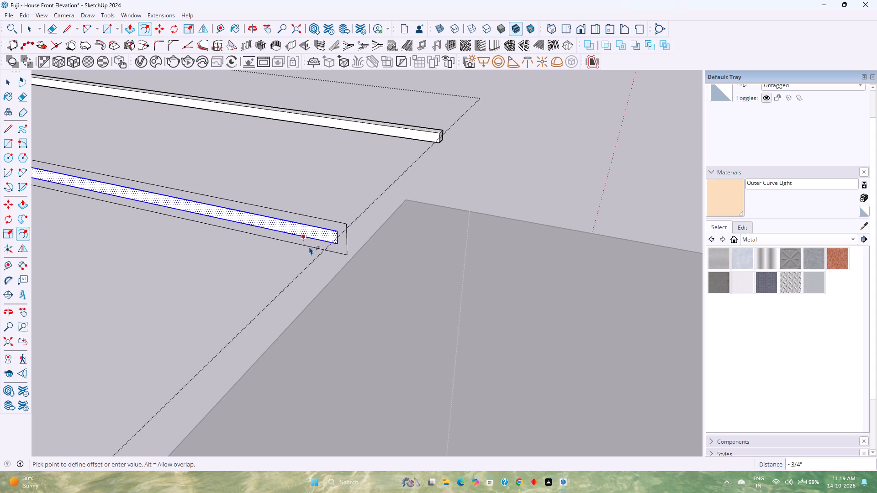
key(1)
key(Return)
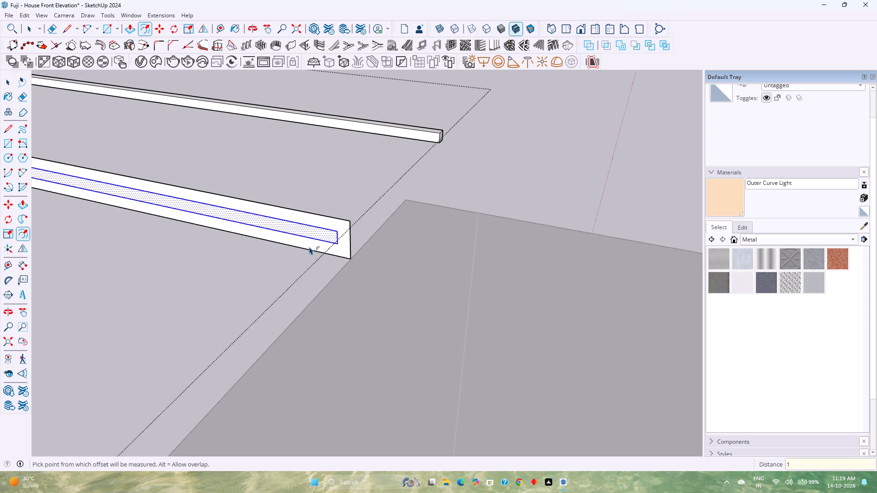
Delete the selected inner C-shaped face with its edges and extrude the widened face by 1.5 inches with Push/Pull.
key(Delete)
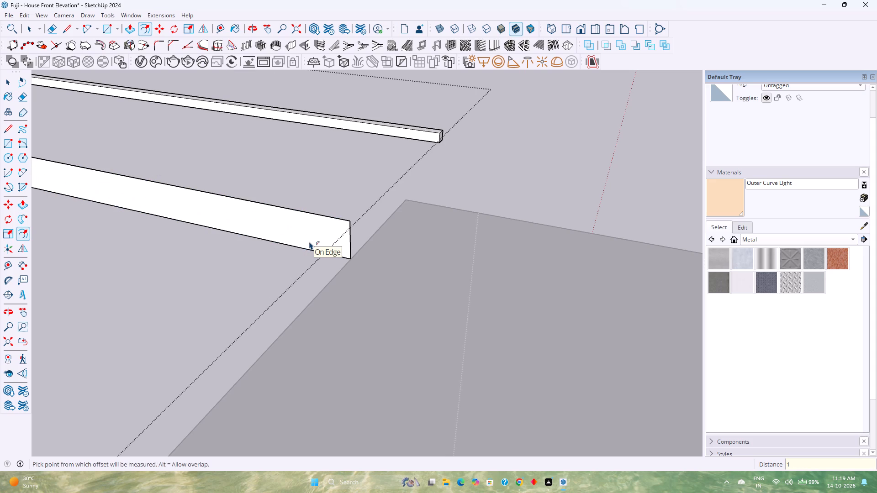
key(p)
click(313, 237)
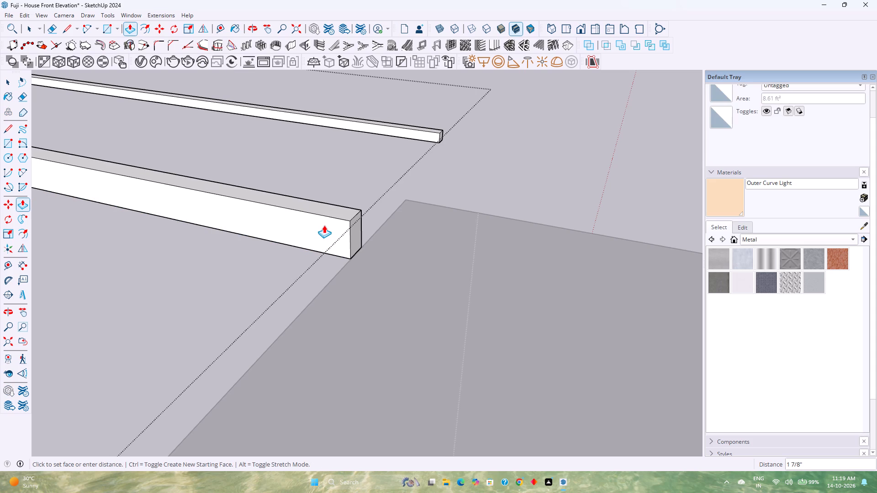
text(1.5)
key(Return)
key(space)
Examine the thicker C-shaped copy against the thin original trim, checking their open ends and profiles from several sides.
scroll(325, 233, down, 3)
shift+middle_drag(309, 300, 474, 358)
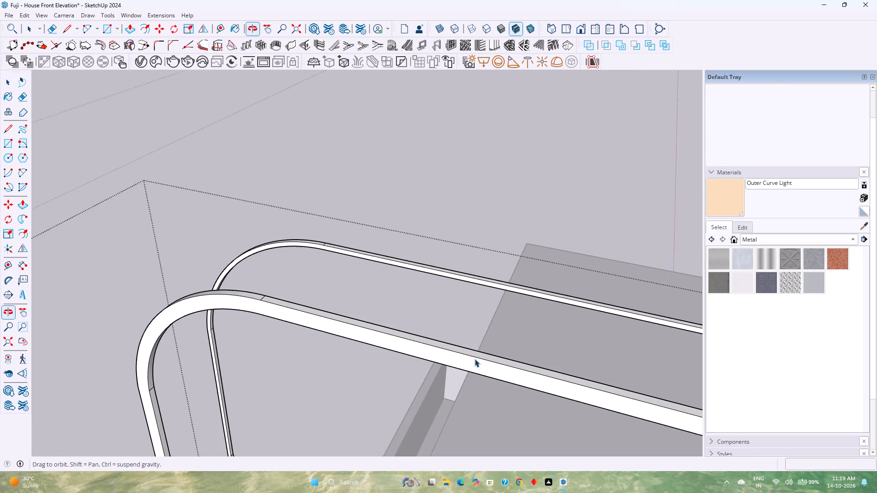
scroll(460, 347, down, 1)
middle_drag(460, 346, 278, 313)
shift+middle_drag(303, 330, 309, 299)
scroll(312, 294, down, 4)
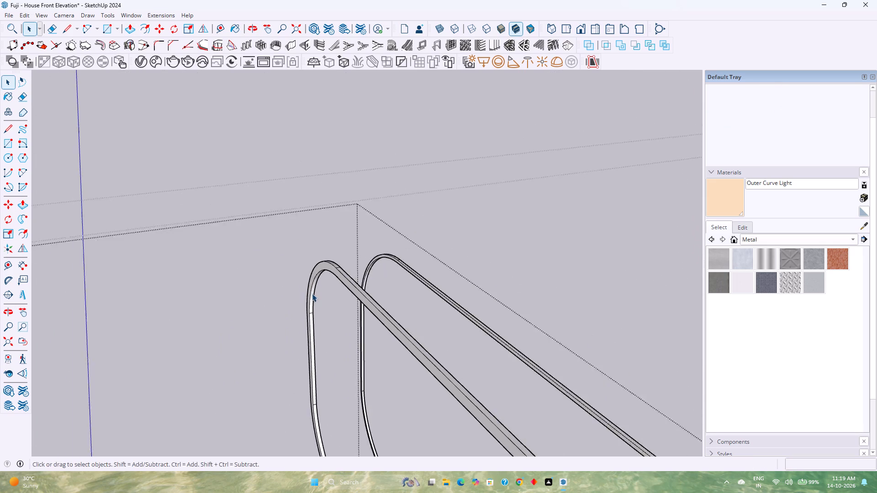
scroll(312, 294, down, 1)
shift+middle_drag(331, 356, 348, 303)
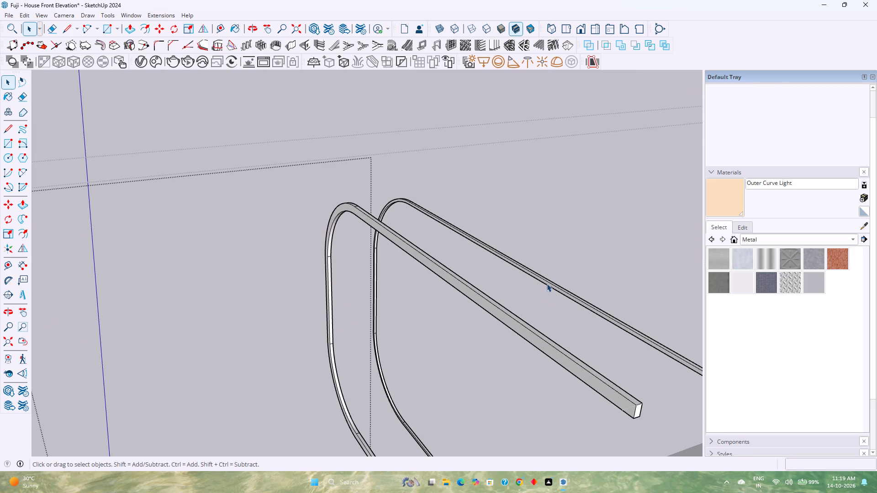
click(547, 283)
triple_click(469, 234)
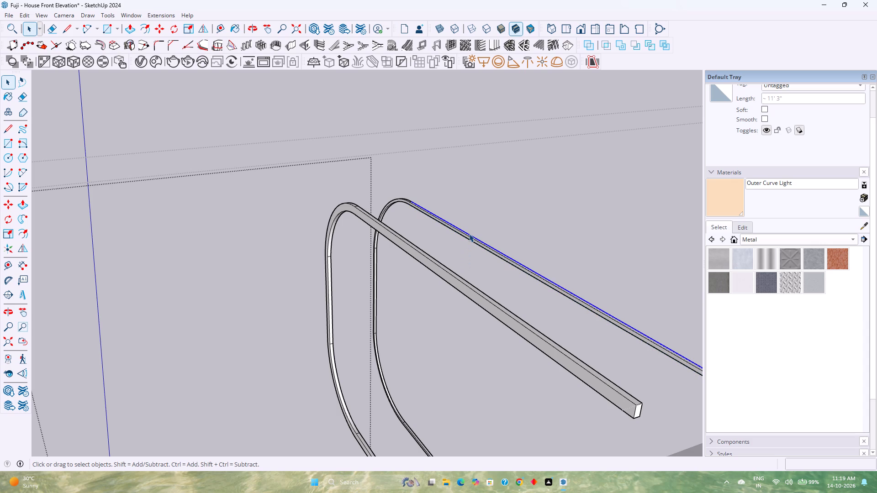
shift+middle_drag(373, 351, 370, 317)
shift+middle_click(371, 314)
scroll(376, 303, down, 3)
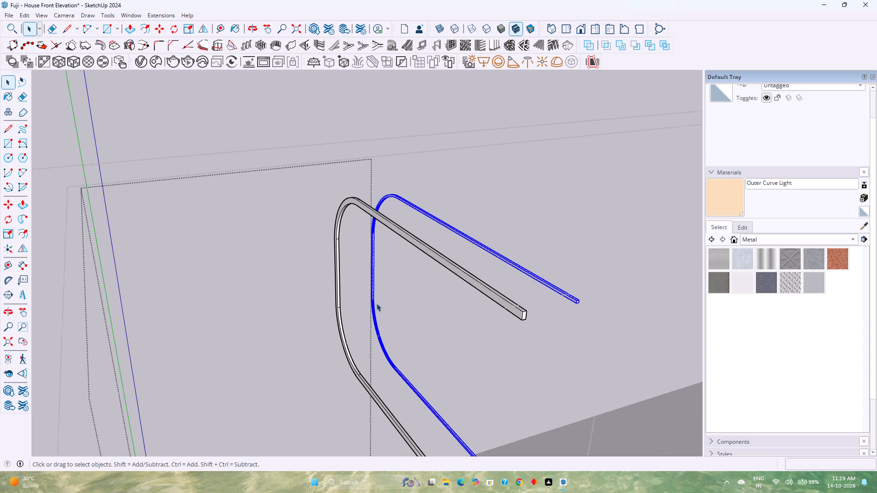
shift+middle_drag(375, 409, 381, 357)
middle_drag(550, 238, 527, 236)
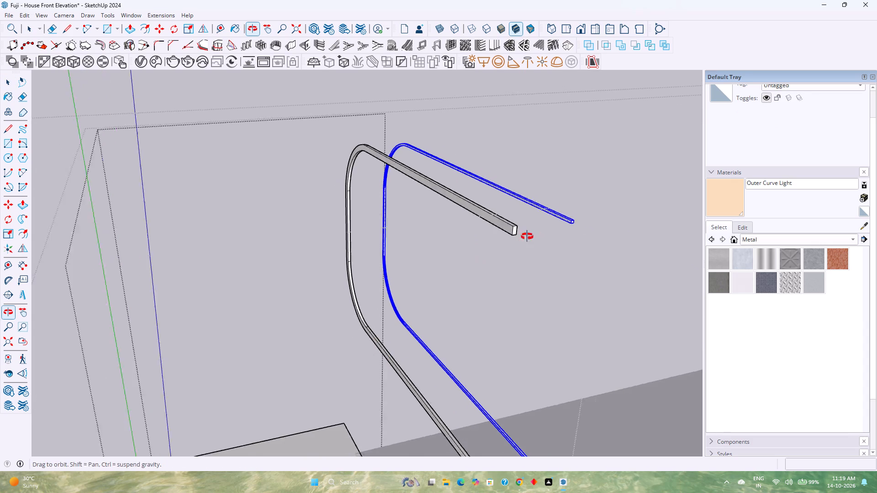
middle_drag(527, 236, 475, 236)
middle_drag(327, 243, 322, 243)
scroll(417, 243, down, 1)
middle_drag(417, 243, 279, 250)
middle_click(279, 250)
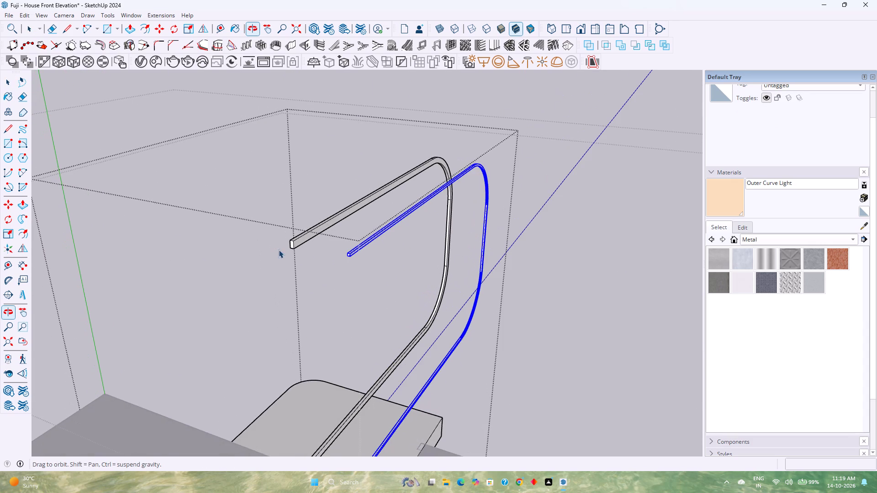
scroll(283, 257, up, 7)
shift+middle_drag(302, 254, 326, 289)
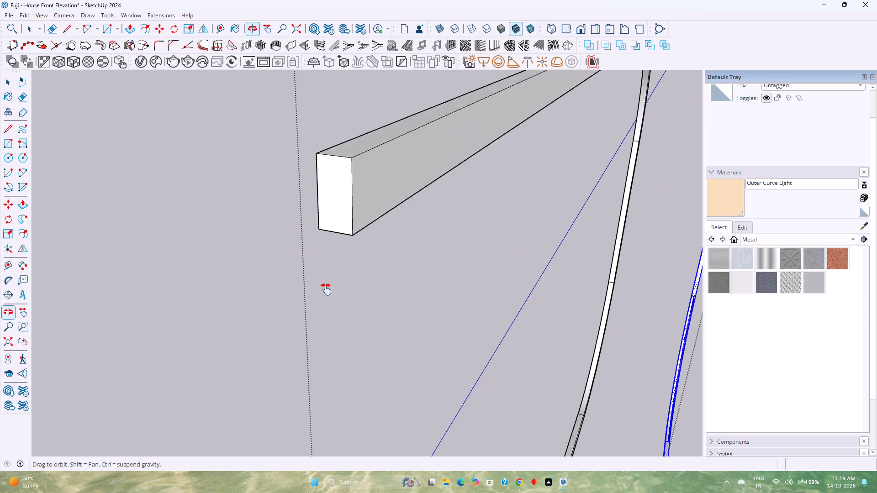
shift+middle_drag(326, 289, 401, 278)
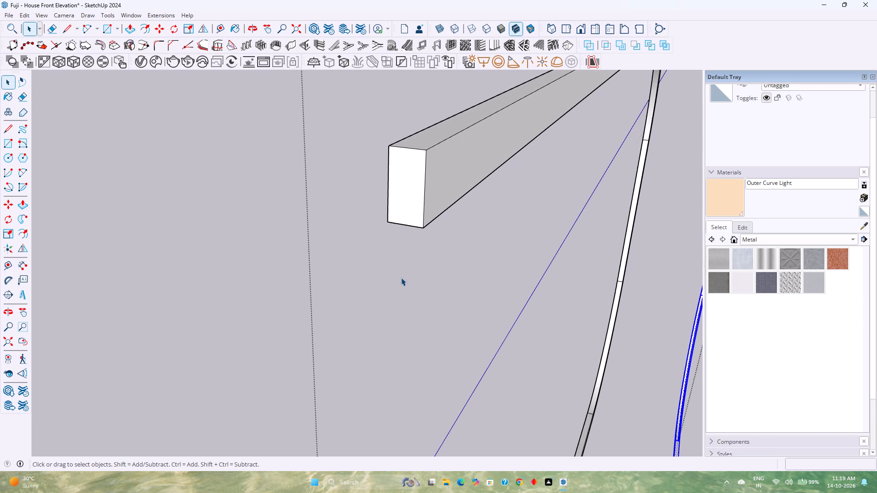
key(Escape)
scroll(401, 278, down, 7)
middle_drag(401, 278, 427, 250)
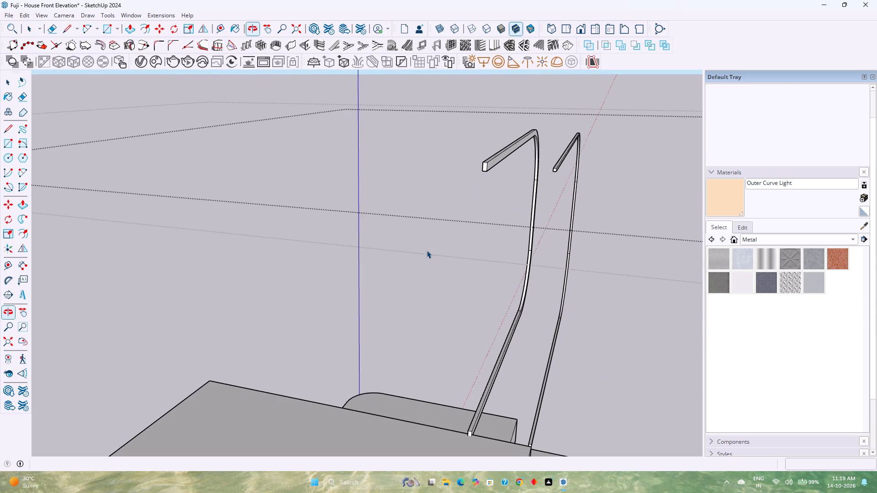
scroll(562, 164, up, 2)
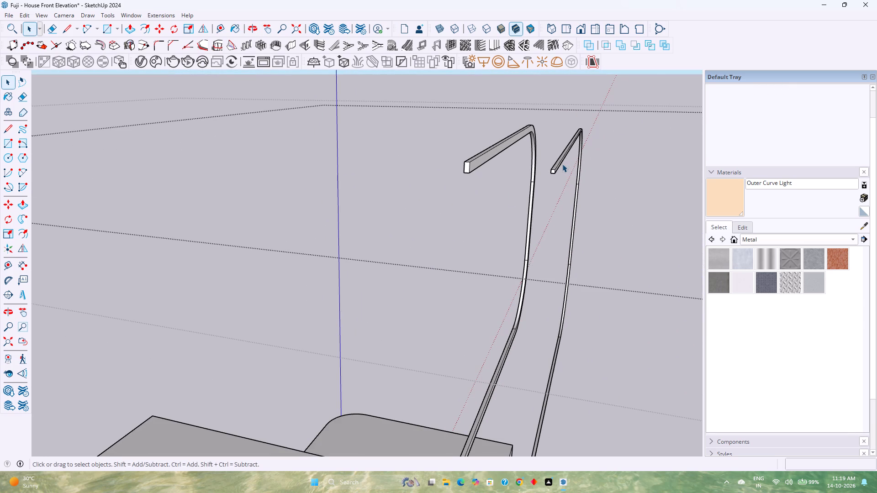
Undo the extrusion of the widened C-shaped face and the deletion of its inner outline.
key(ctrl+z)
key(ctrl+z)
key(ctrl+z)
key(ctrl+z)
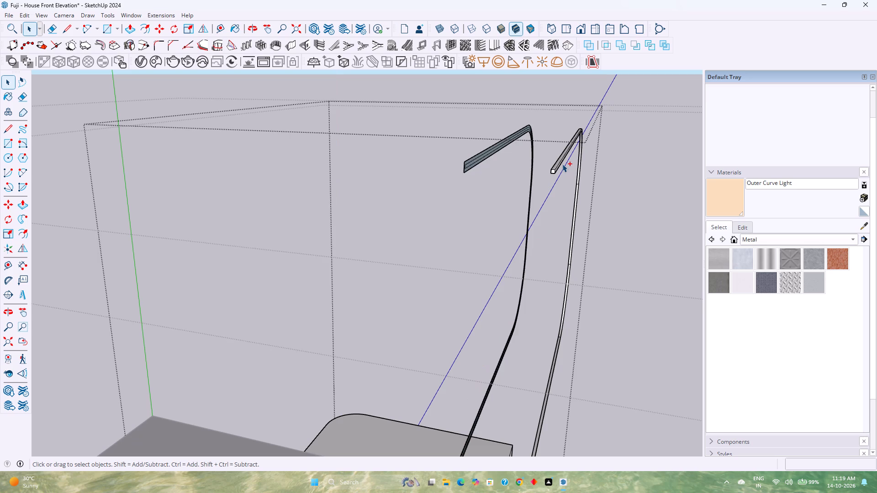
Undo the copy of the C-shaped face so only the thin original trim remains.
key(ctrl+z)
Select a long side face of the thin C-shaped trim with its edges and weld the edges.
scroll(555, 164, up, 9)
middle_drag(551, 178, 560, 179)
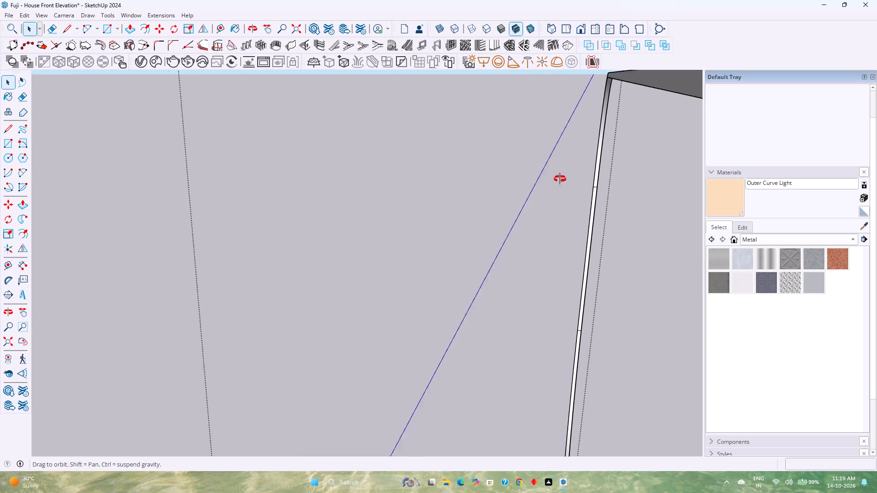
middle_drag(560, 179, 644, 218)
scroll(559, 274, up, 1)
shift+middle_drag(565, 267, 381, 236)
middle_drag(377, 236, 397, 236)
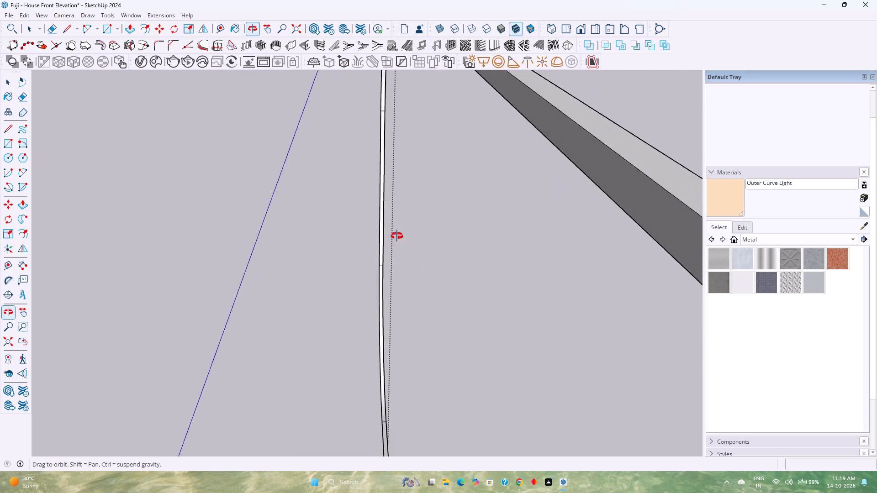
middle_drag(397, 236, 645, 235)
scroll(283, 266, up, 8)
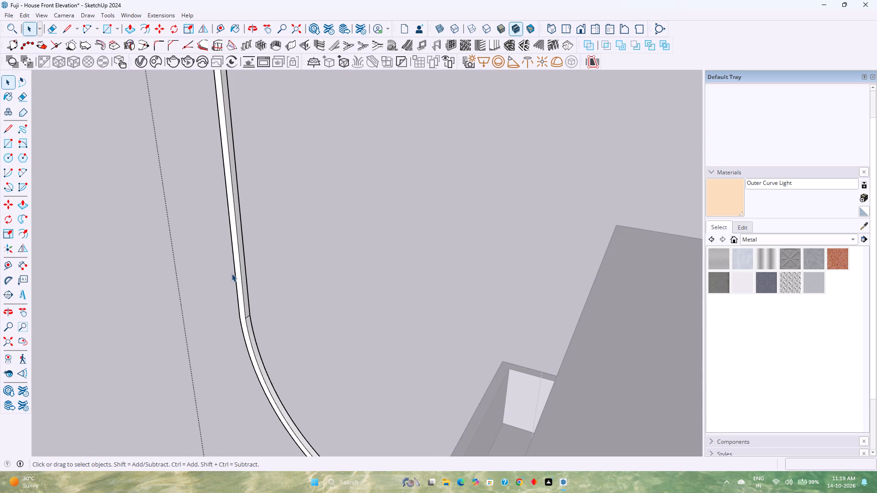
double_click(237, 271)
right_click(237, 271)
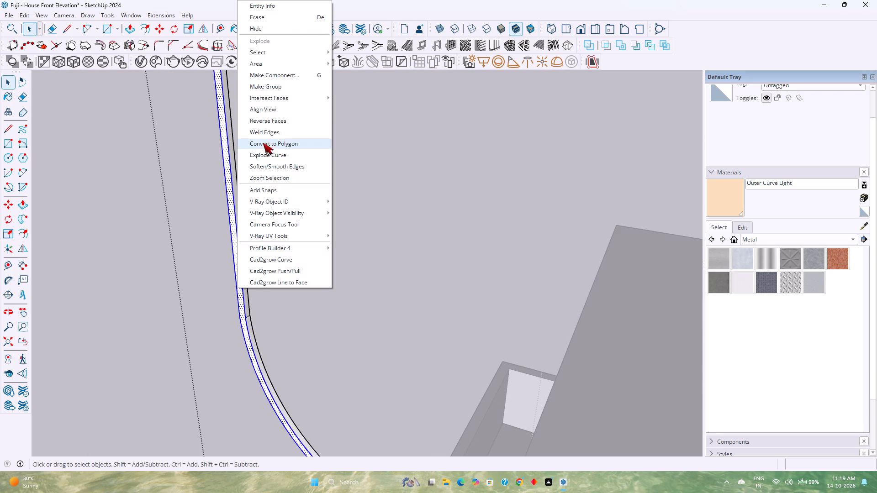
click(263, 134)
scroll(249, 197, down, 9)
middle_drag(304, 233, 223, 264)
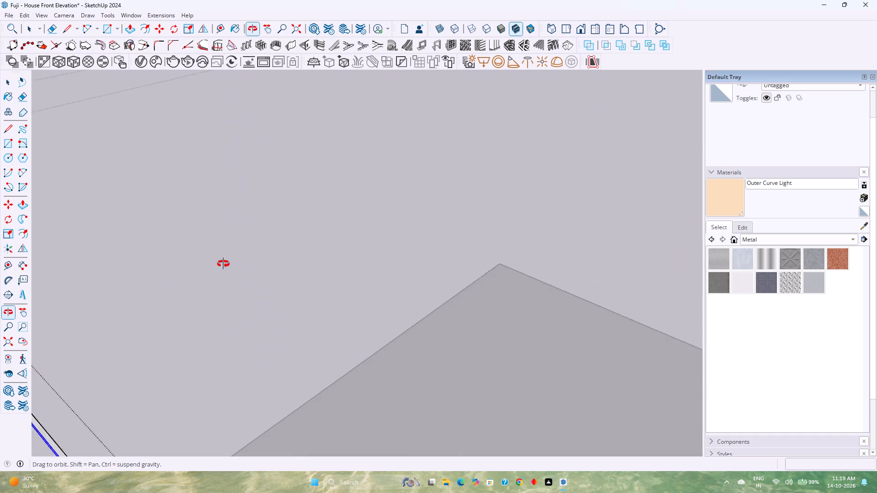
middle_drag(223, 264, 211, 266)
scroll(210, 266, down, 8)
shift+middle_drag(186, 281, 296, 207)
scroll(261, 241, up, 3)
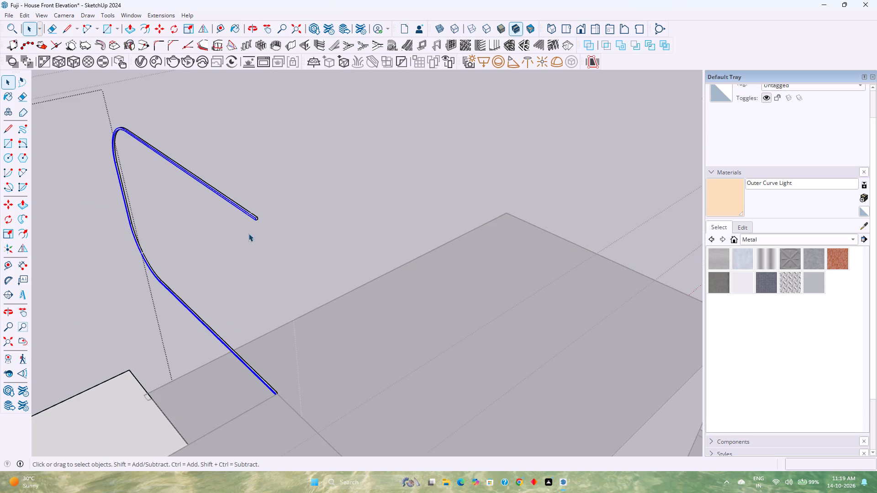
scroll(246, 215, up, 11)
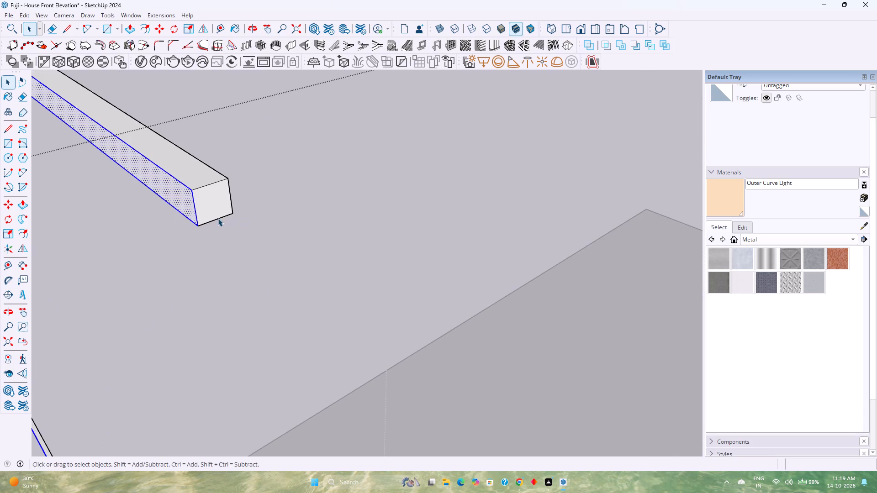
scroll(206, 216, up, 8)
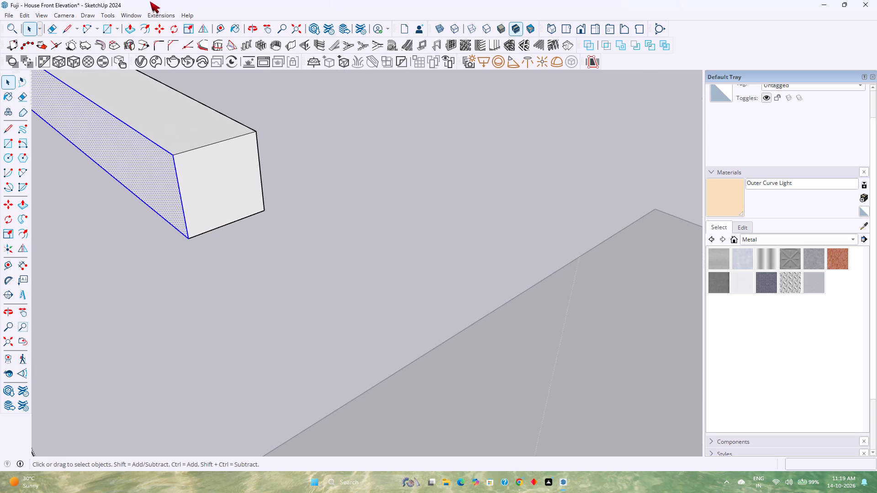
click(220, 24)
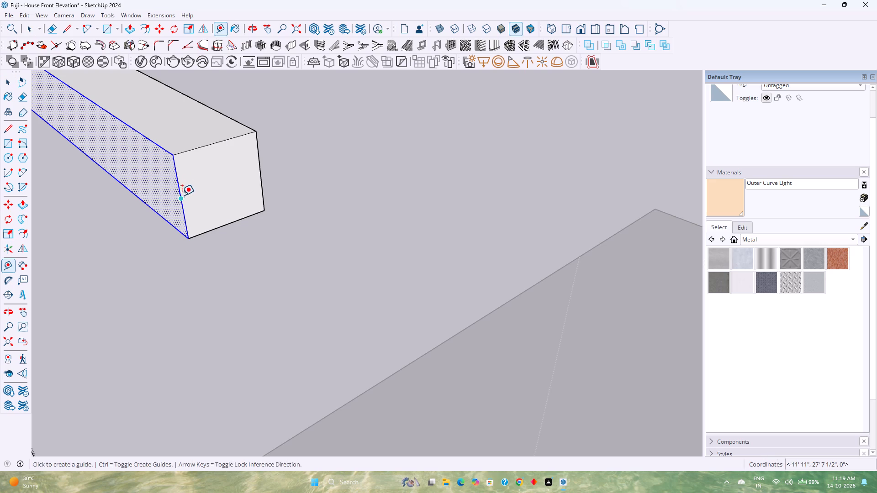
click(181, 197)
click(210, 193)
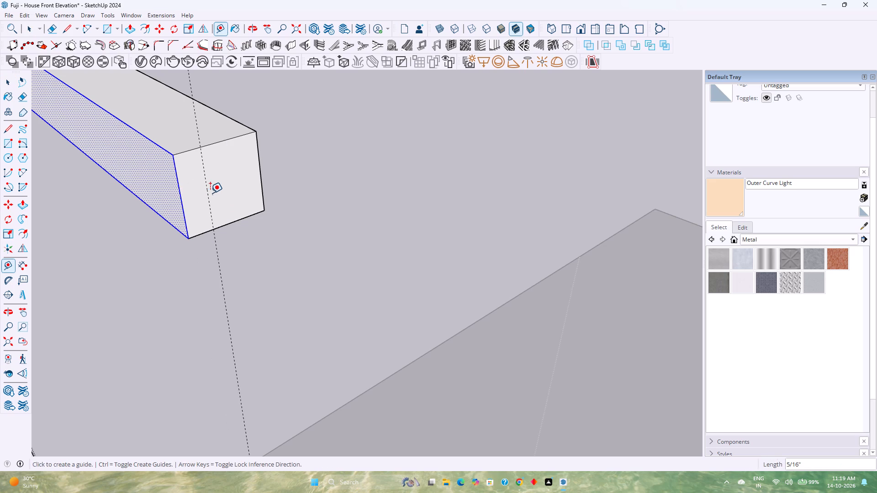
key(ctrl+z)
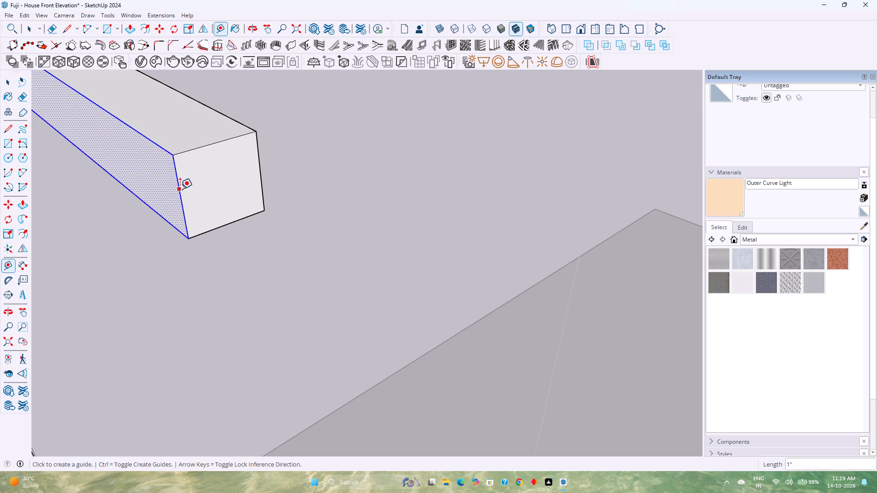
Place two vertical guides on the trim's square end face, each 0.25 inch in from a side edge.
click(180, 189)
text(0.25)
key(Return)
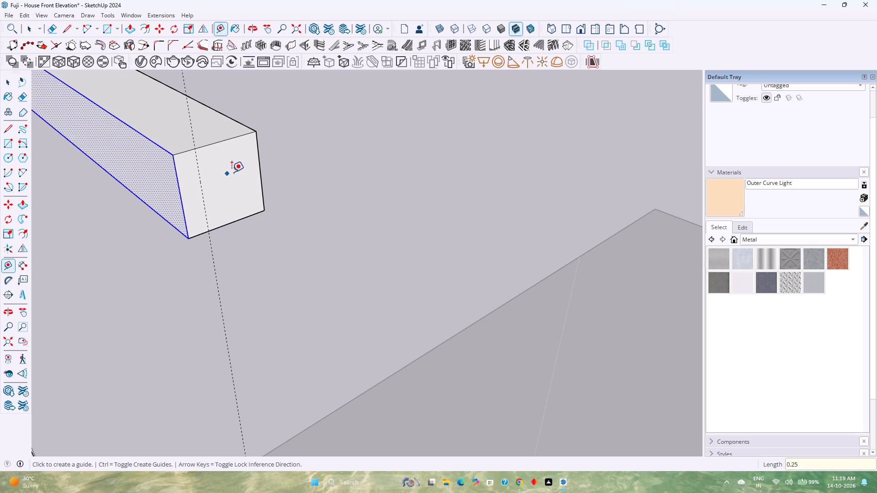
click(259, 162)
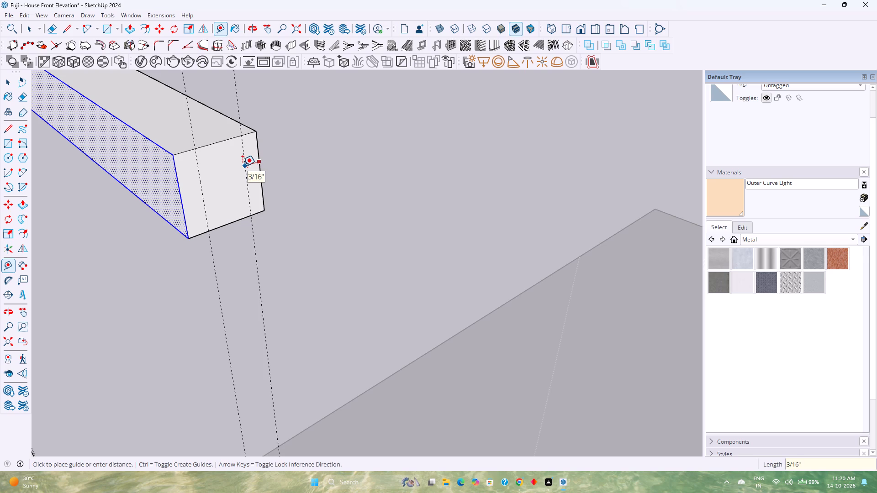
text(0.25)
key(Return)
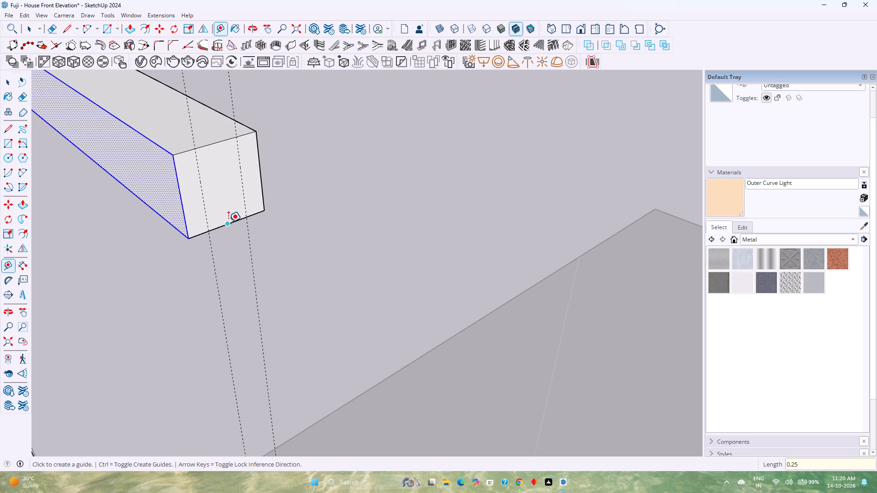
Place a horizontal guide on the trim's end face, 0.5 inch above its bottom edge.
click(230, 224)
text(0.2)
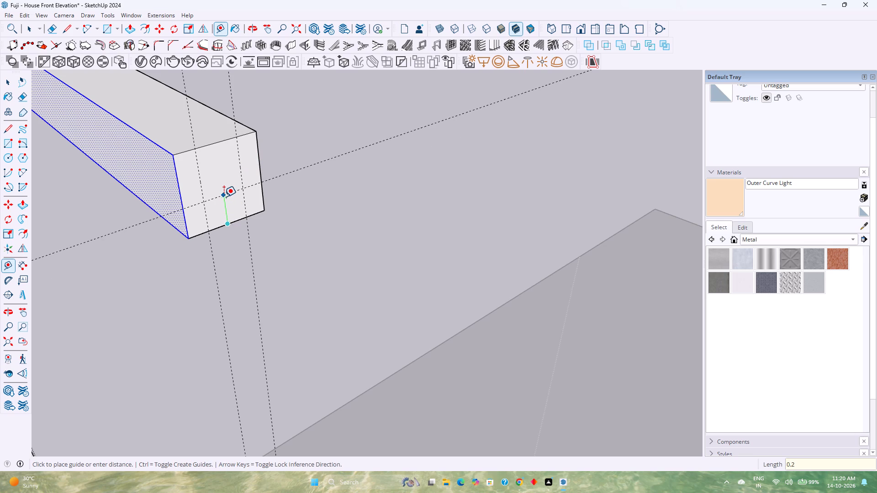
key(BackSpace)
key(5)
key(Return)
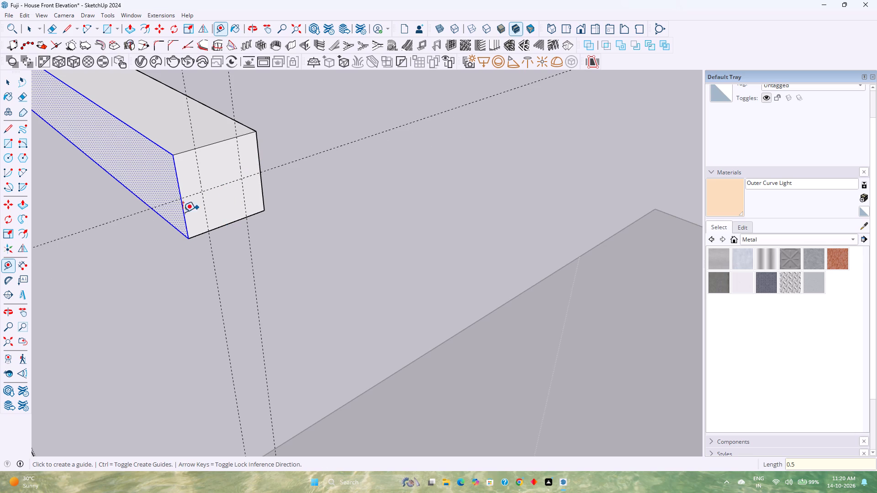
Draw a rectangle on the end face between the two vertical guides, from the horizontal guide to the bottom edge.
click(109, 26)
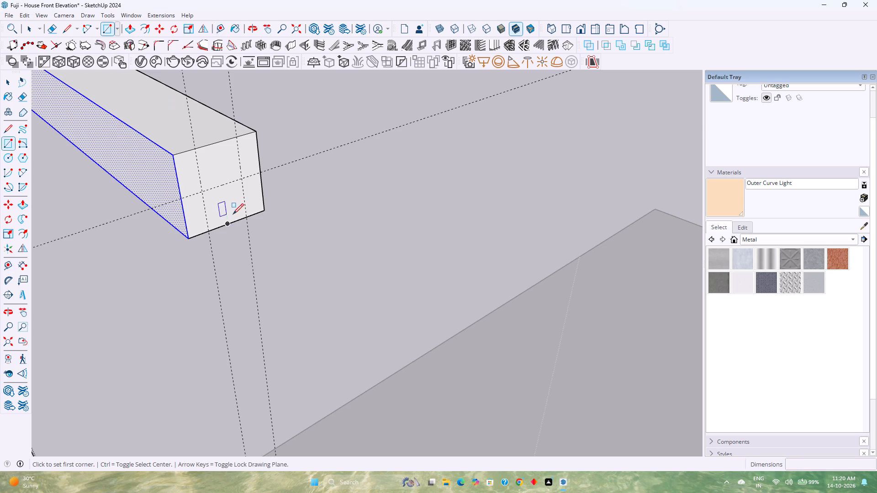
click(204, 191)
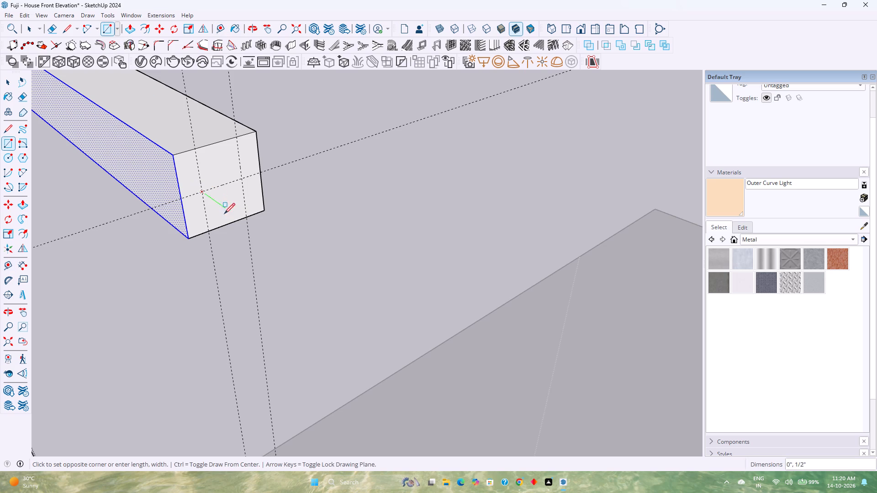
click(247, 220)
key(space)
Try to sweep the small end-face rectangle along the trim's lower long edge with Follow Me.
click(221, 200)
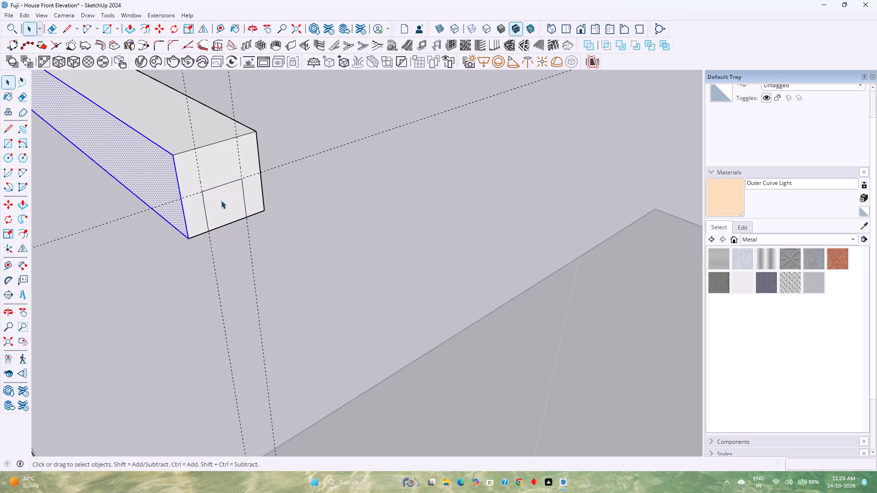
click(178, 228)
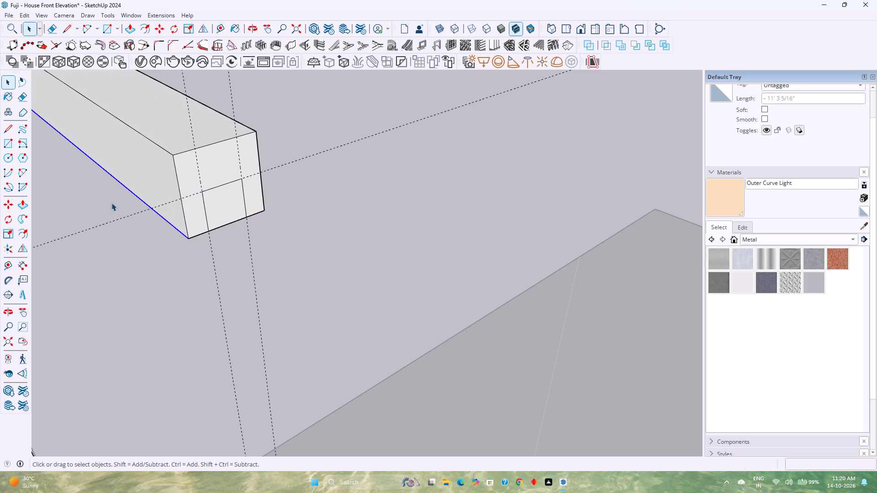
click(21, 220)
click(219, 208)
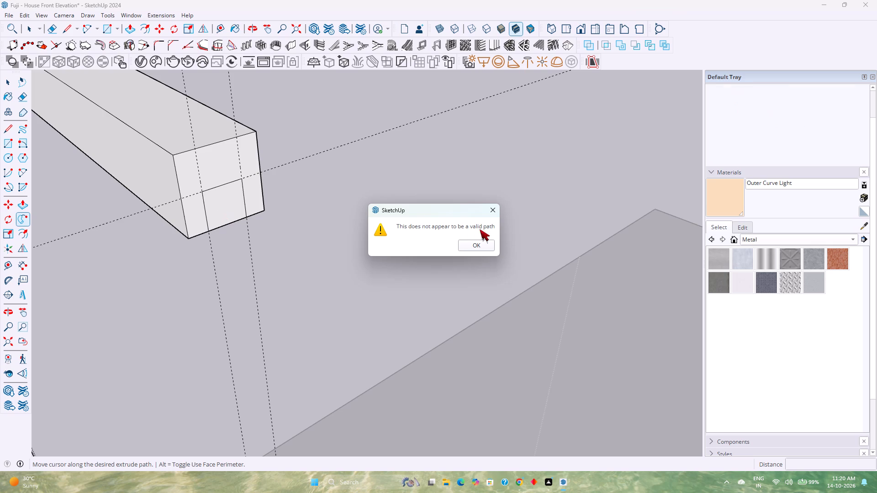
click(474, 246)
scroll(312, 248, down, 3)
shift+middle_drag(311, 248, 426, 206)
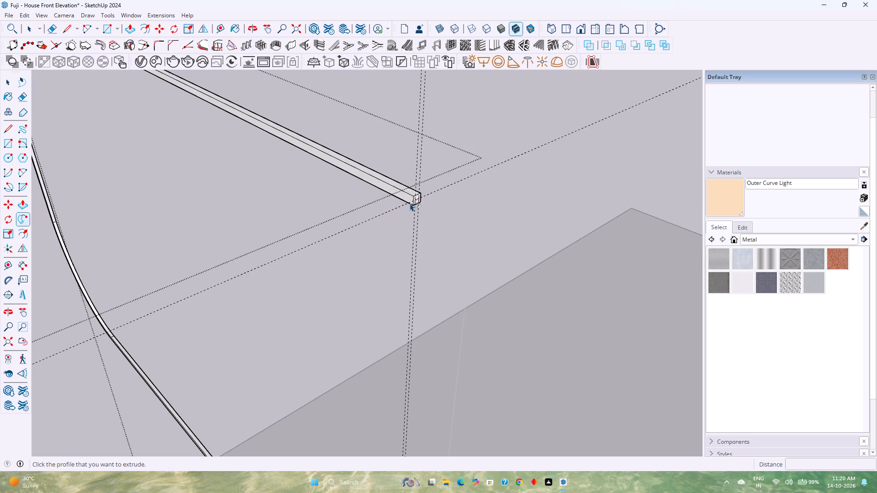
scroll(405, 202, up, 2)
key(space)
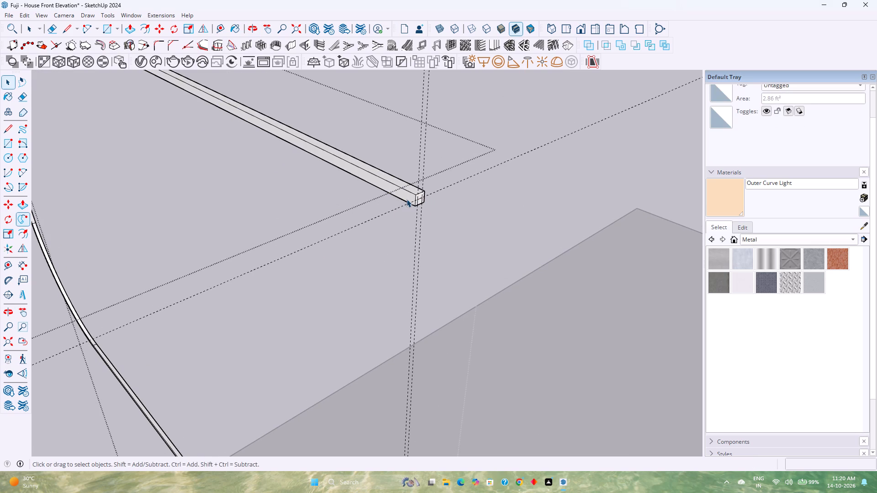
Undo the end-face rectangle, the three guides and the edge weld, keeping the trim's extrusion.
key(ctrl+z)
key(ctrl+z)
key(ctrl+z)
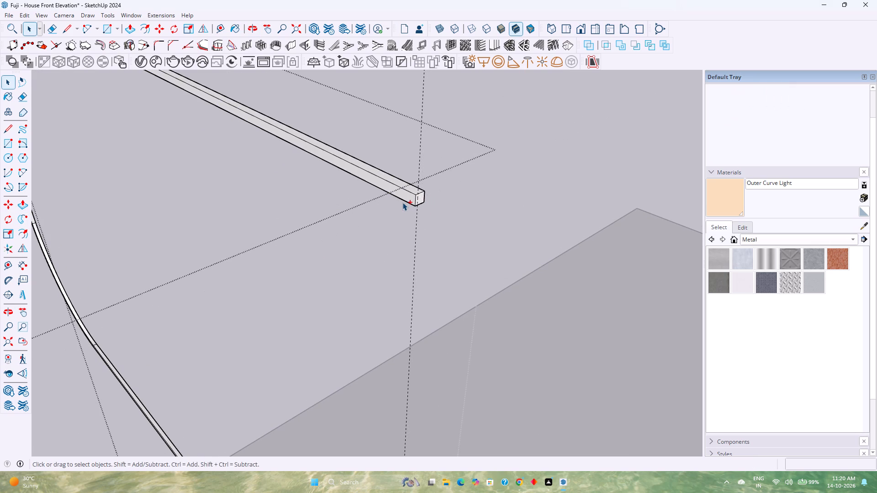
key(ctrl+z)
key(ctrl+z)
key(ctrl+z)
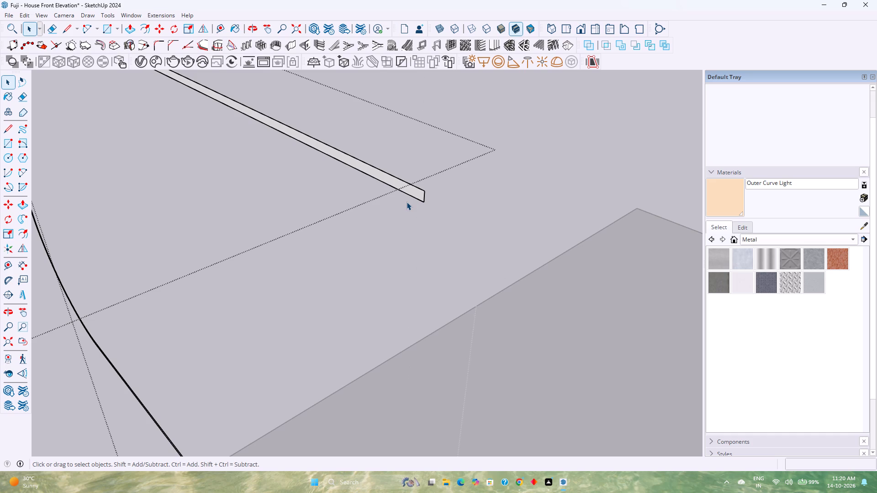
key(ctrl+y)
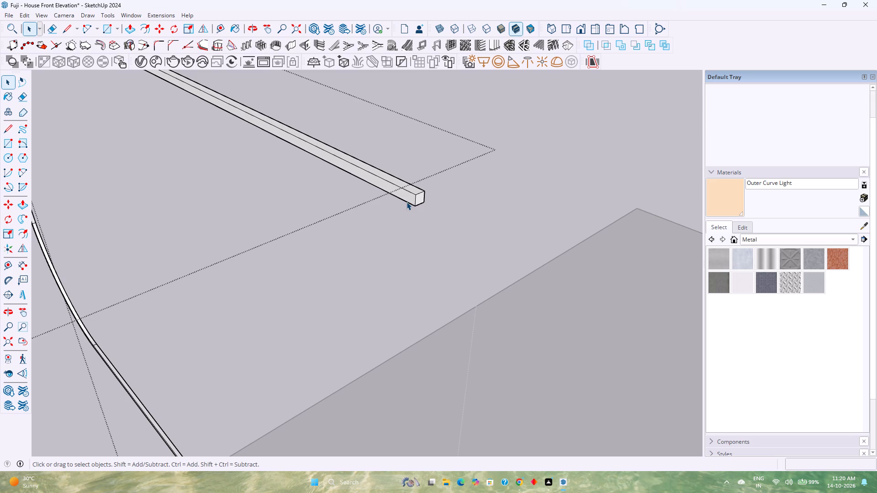
Place two vertical guides on the trim's square end face, each 0.25 inch in from a side edge.
scroll(403, 199, down, 2)
scroll(409, 198, up, 6)
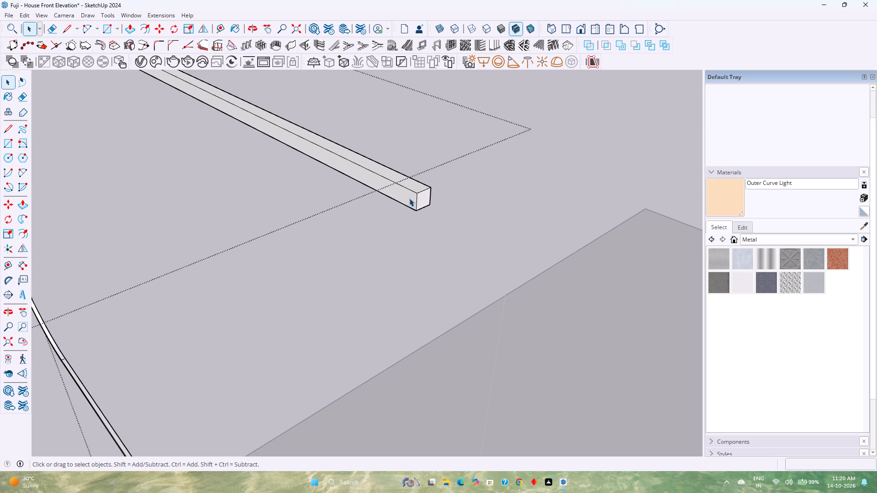
middle_drag(414, 199, 402, 197)
click(218, 28)
scroll(411, 210, up, 5)
click(421, 199)
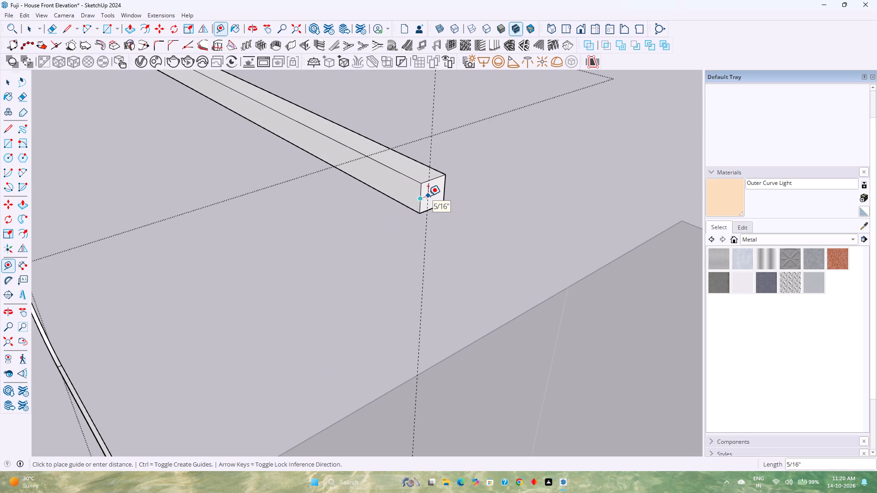
text(0.25)
key(Return)
scroll(431, 196, up, 2)
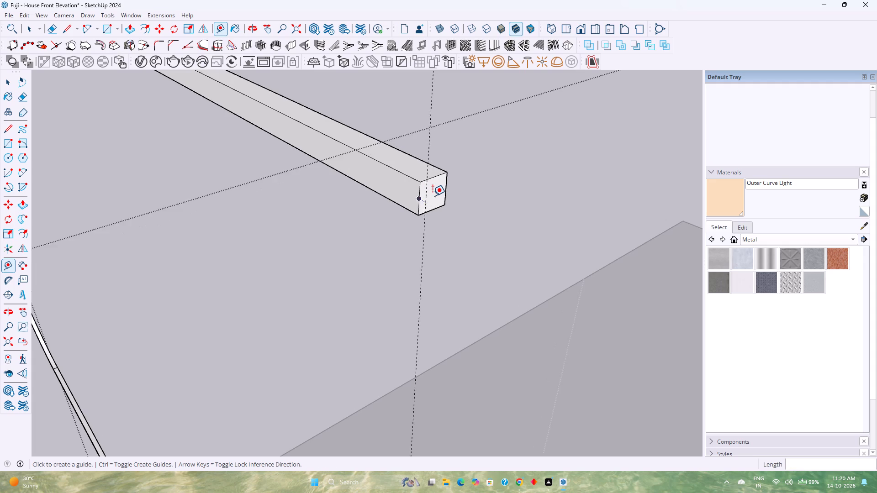
scroll(433, 196, up, 6)
click(462, 179)
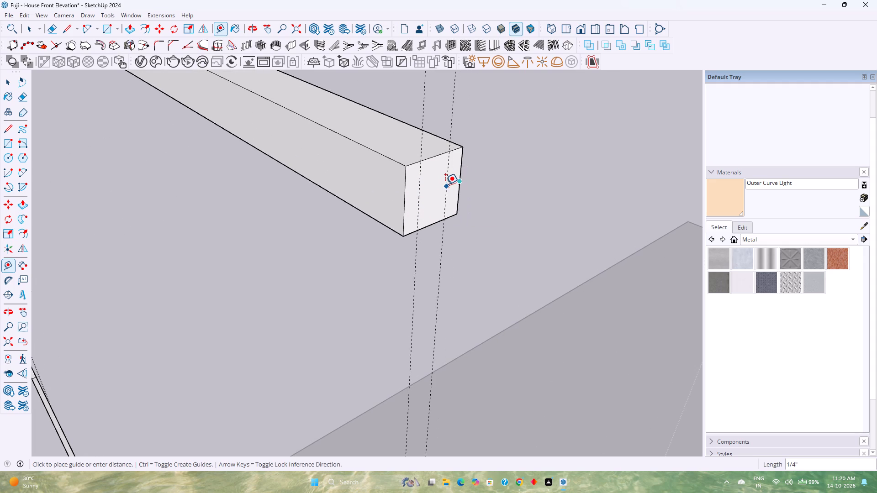
text(0.2)
key(5)
key(Return)
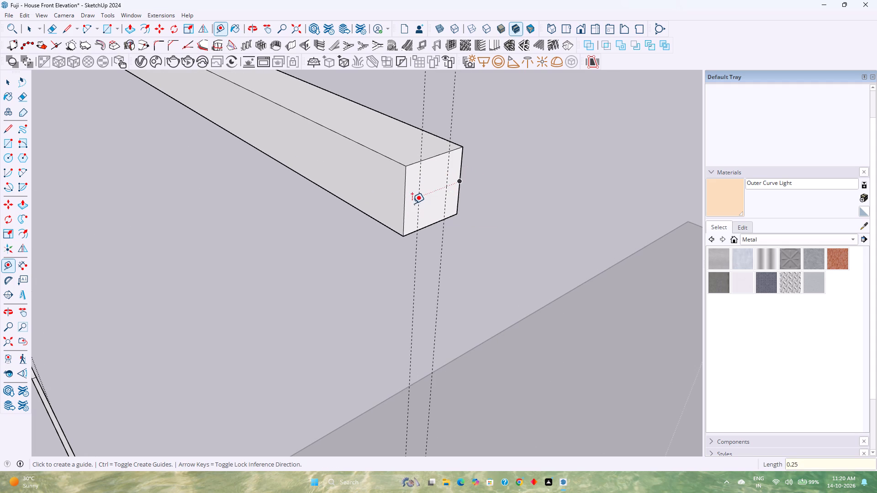
Place a horizontal guide on the trim's end face, 0.5 inch above its bottom edge.
scroll(433, 231, up, 3)
scroll(428, 225, down, 3)
click(403, 189)
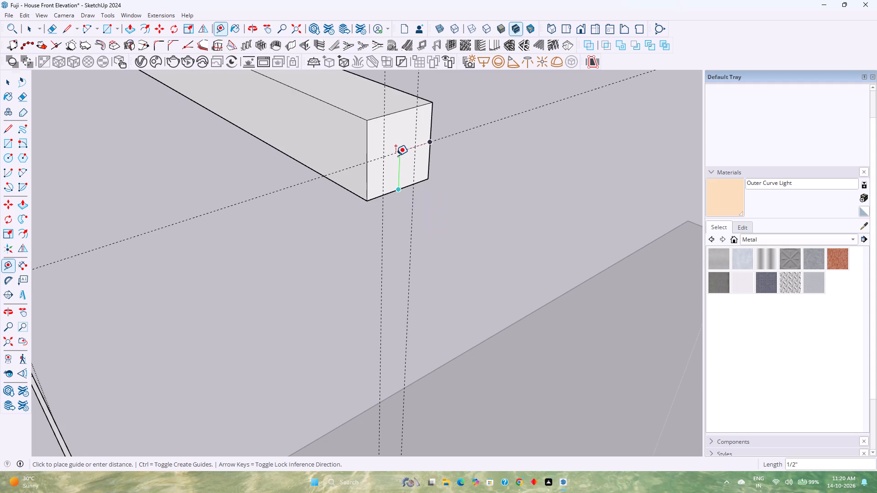
text(0.5)
key(Return)
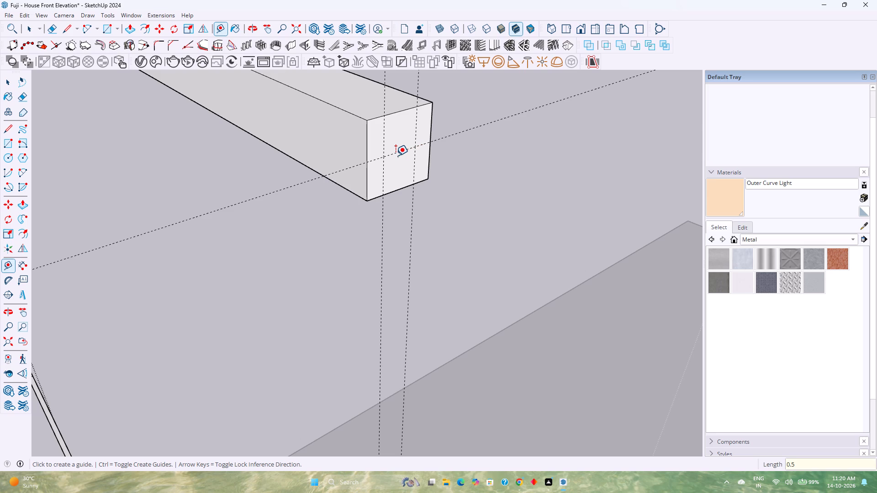
key(space)
Draw a 0.5-inch square on the trim's end face between the two vertical guides, from the horizontal guide down to the bottom edge.
key(r)
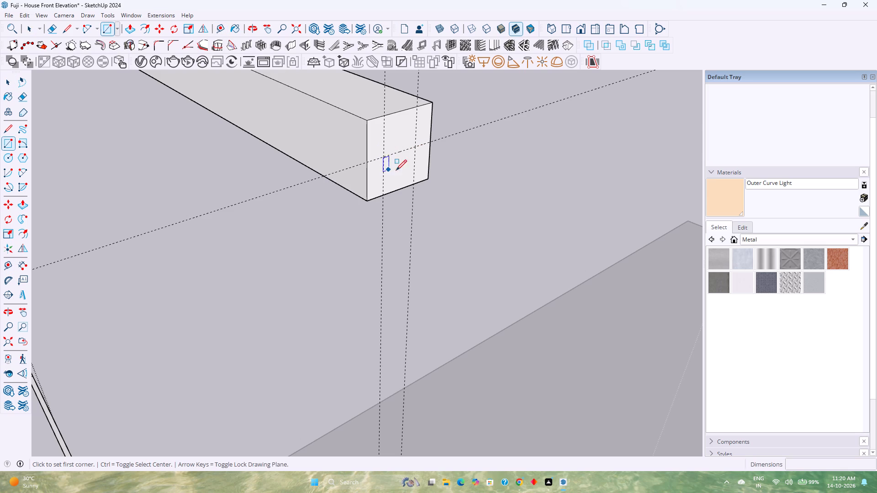
click(385, 157)
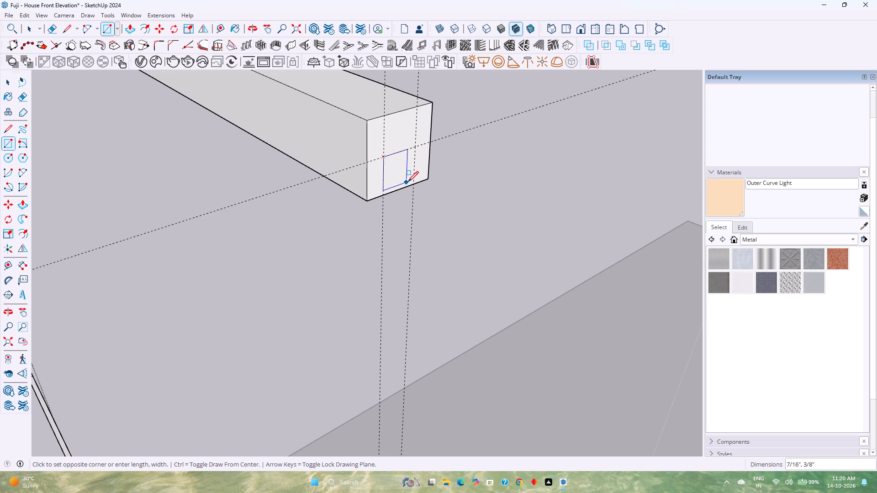
click(413, 184)
key(space)
Cut a groove through the trim by sweeping the small end-face square with Follow Me along its connected straight and curved long edges.
scroll(358, 190, down, 3)
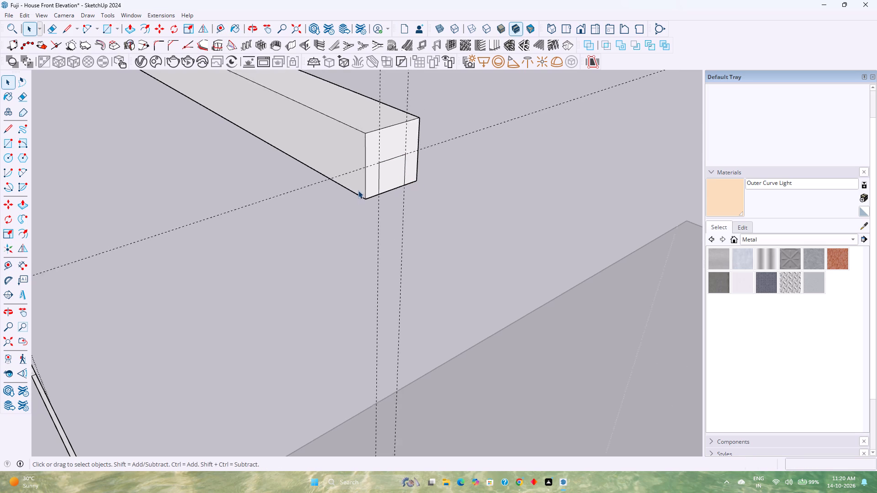
scroll(358, 190, down, 5)
shift+middle_drag(344, 199, 521, 152)
middle_drag(181, 261, 190, 258)
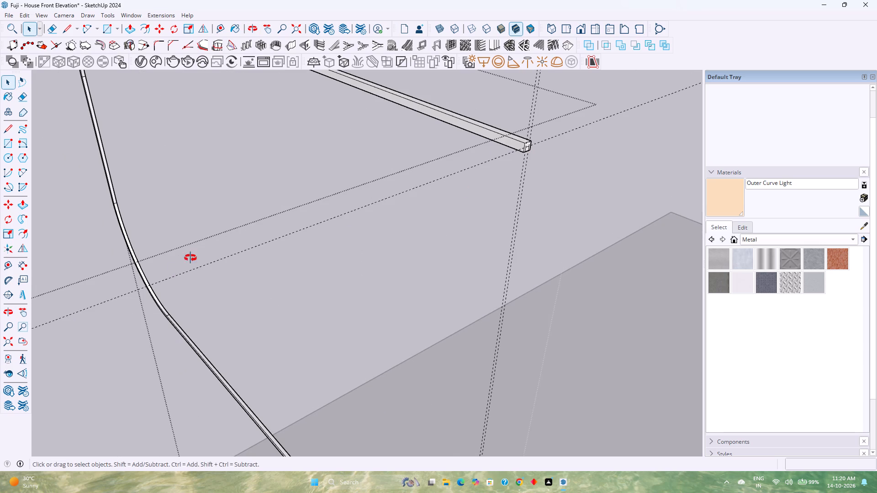
middle_drag(190, 258, 241, 236)
shift+middle_drag(394, 192, 297, 325)
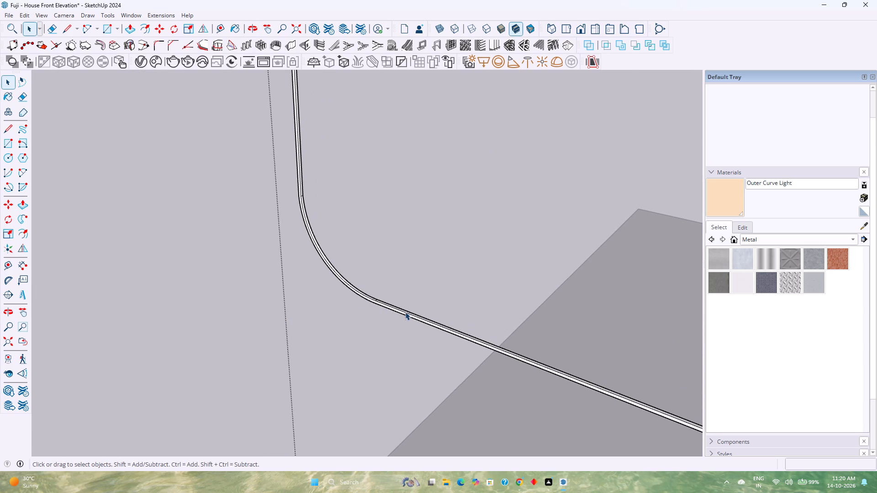
scroll(386, 307, up, 9)
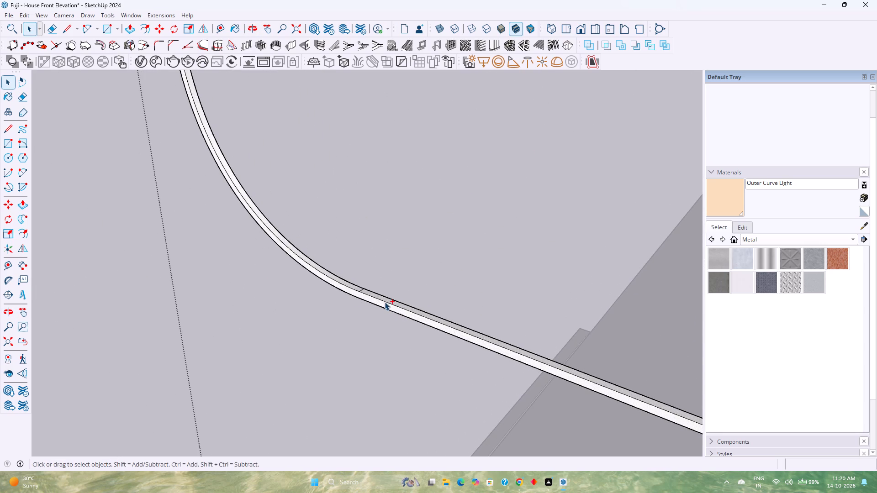
click(384, 300)
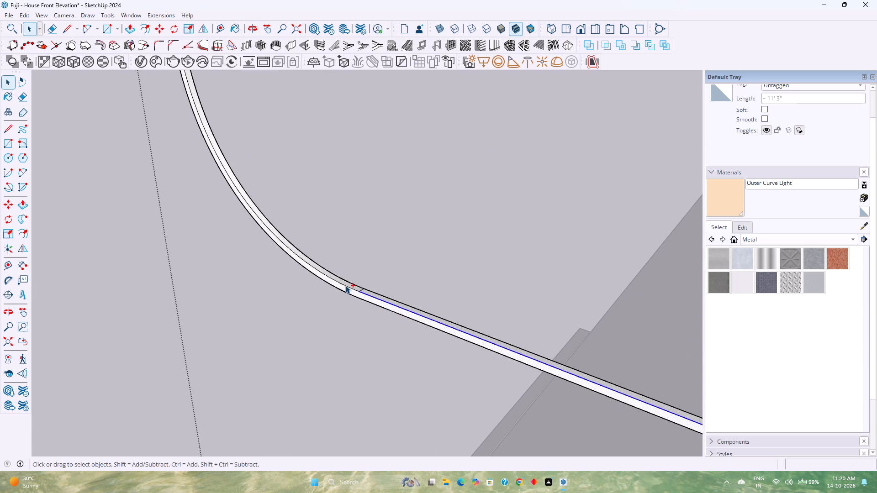
ctrl+click(345, 285)
scroll(345, 285, down, 11)
shift+middle_drag(334, 258, 282, 394)
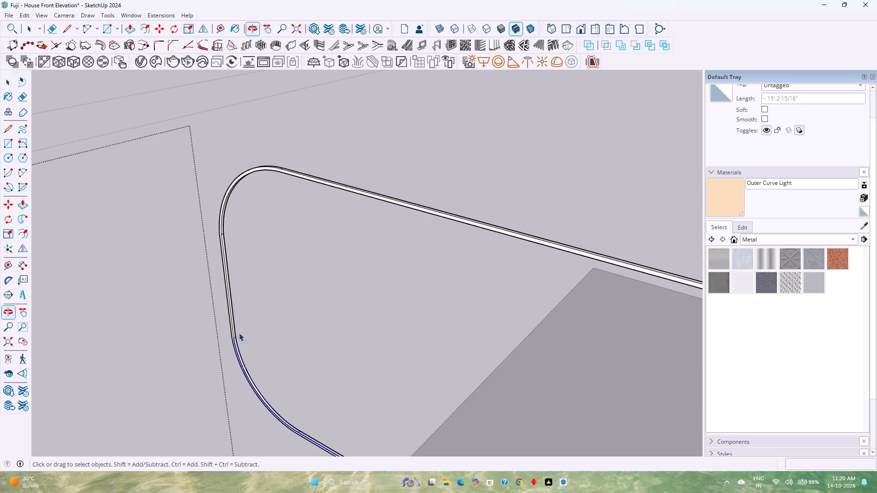
scroll(237, 314, up, 8)
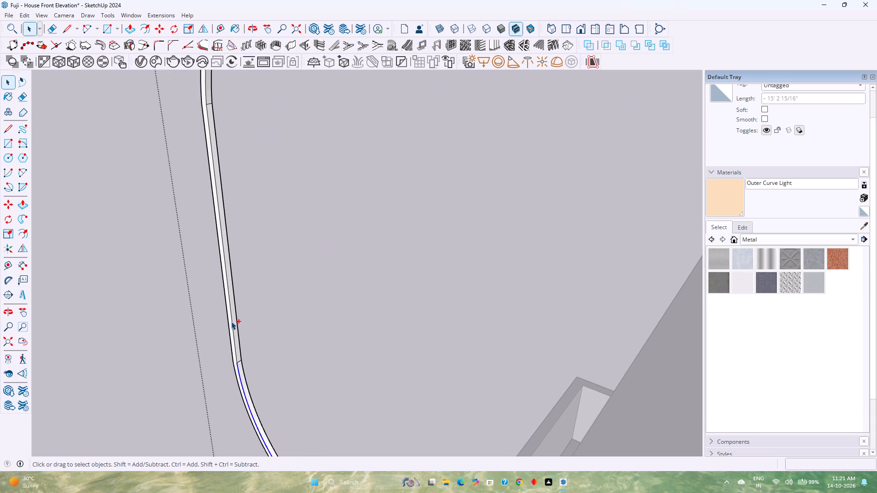
ctrl+click(231, 321)
scroll(231, 321, down, 10)
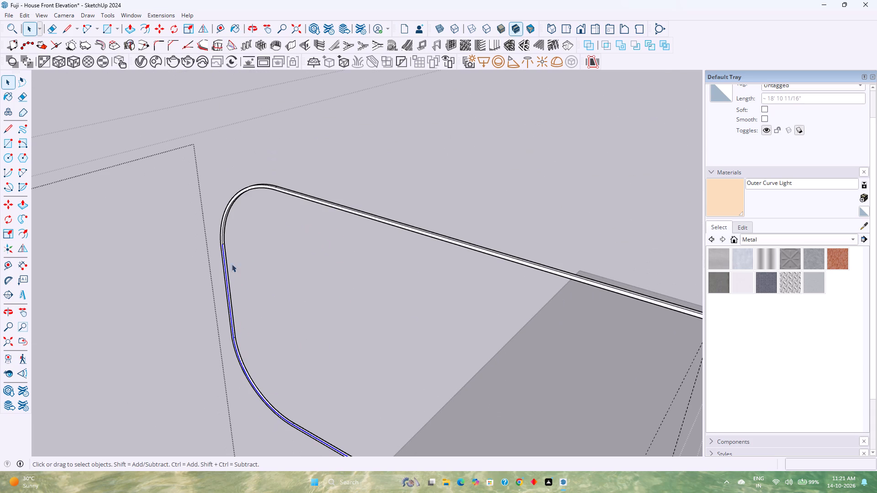
scroll(227, 253, up, 5)
scroll(210, 216, up, 11)
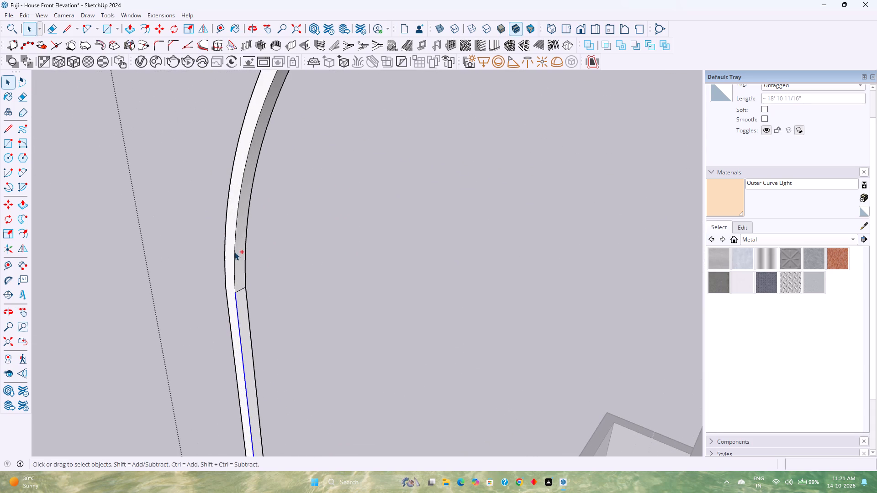
ctrl+click(235, 246)
scroll(235, 246, down, 7)
scroll(231, 246, up, 1)
scroll(231, 246, down, 5)
shift+middle_drag(291, 247, 195, 282)
scroll(258, 235, up, 2)
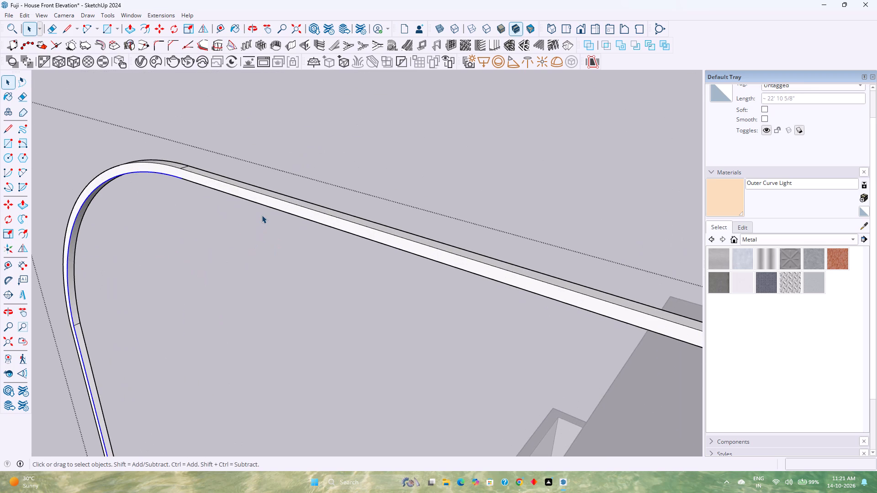
ctrl+click(264, 205)
scroll(264, 205, down, 4)
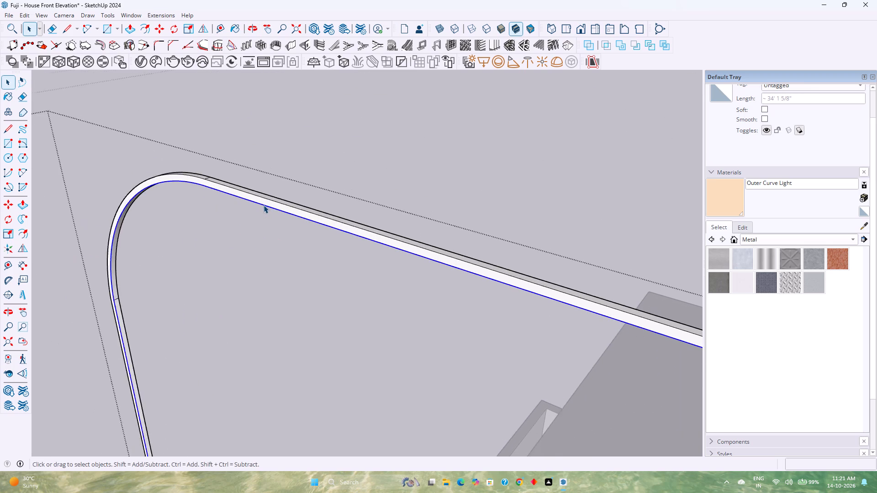
scroll(264, 205, down, 6)
click(28, 222)
middle_drag(319, 320, 258, 297)
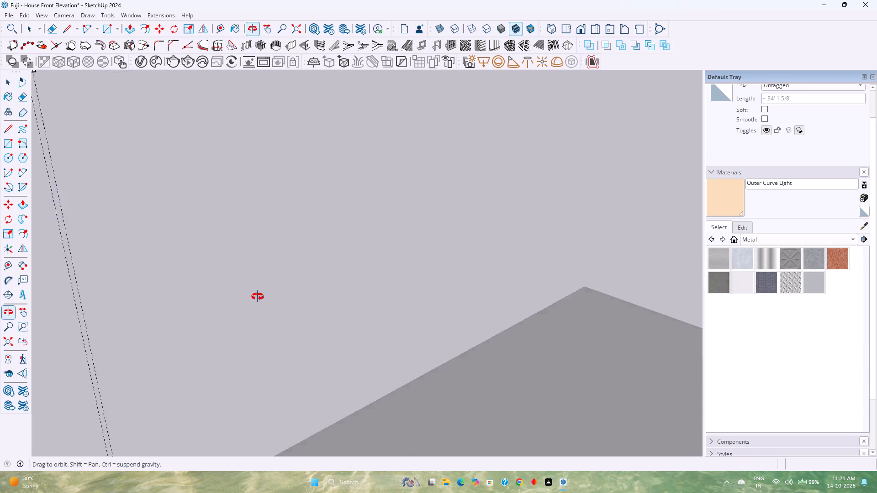
middle_drag(258, 297, 284, 306)
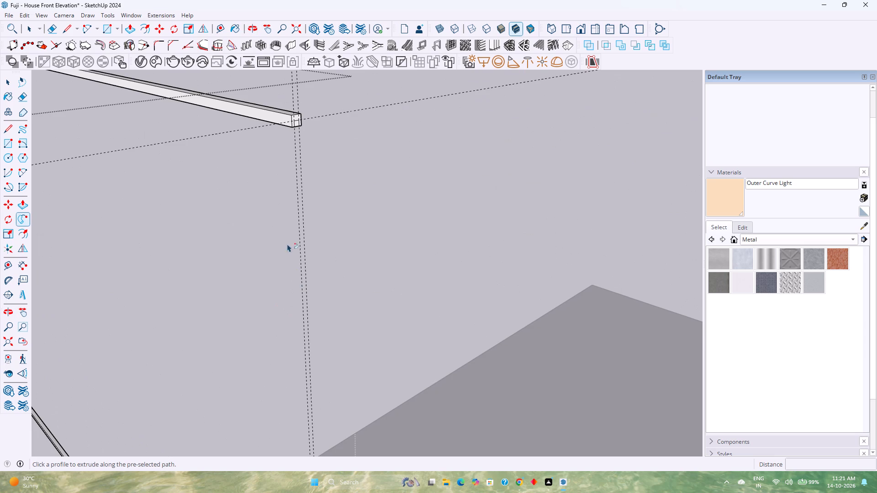
scroll(288, 123, up, 12)
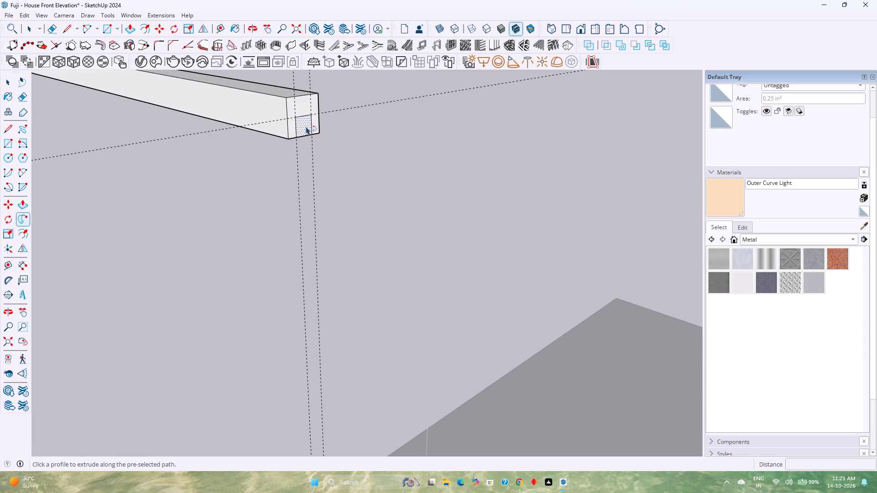
click(306, 126)
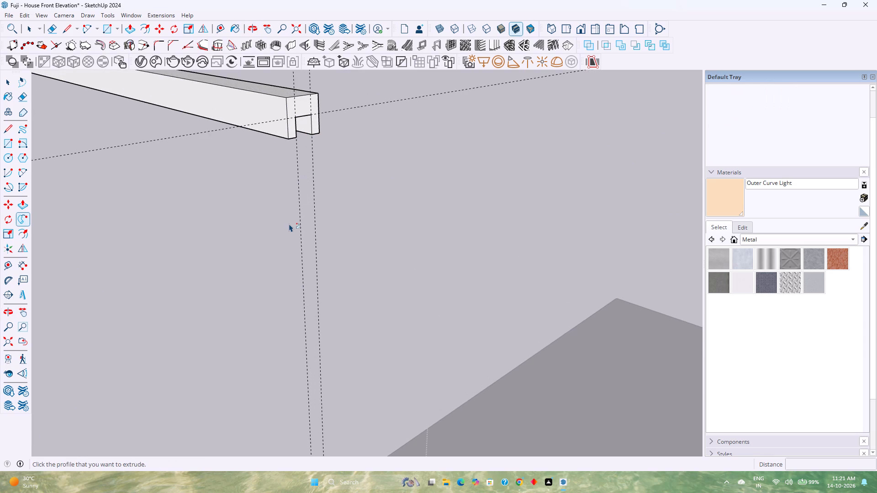
key(space)
Delete all guides from the model.
click(11, 15)
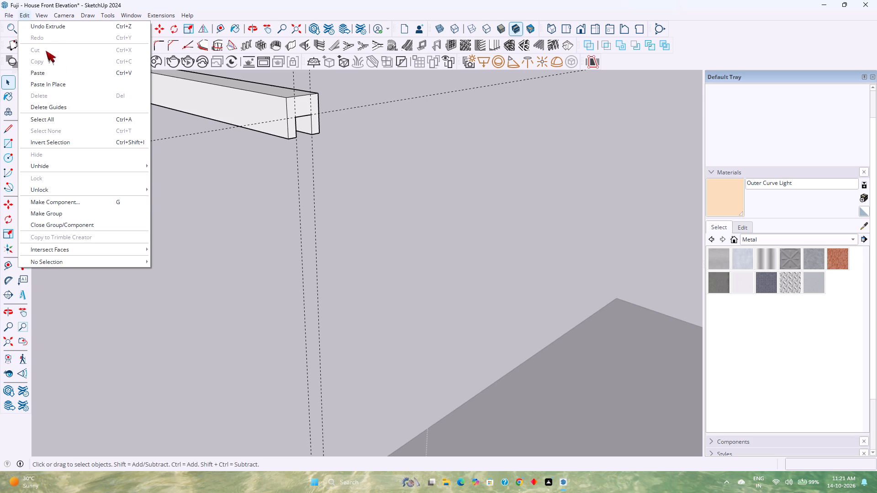
click(70, 111)
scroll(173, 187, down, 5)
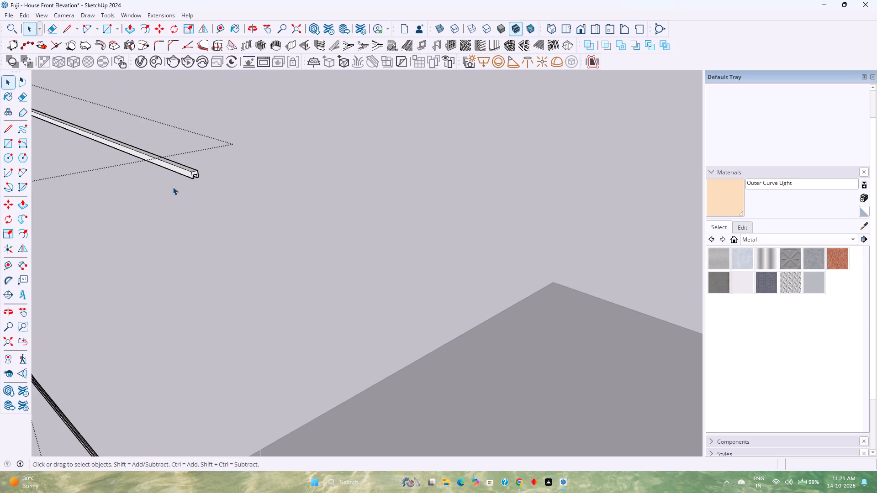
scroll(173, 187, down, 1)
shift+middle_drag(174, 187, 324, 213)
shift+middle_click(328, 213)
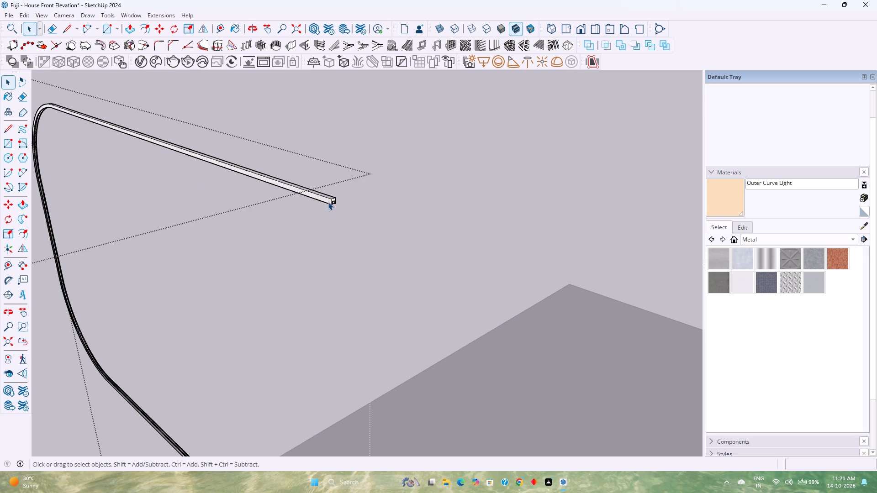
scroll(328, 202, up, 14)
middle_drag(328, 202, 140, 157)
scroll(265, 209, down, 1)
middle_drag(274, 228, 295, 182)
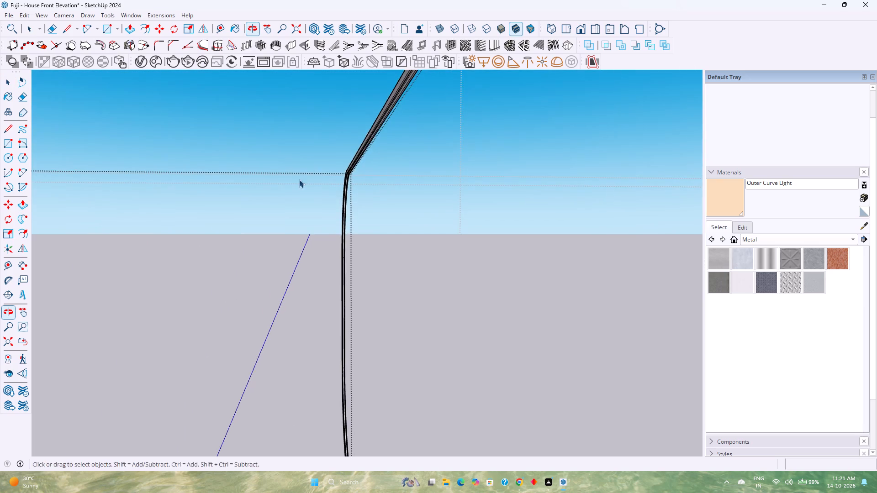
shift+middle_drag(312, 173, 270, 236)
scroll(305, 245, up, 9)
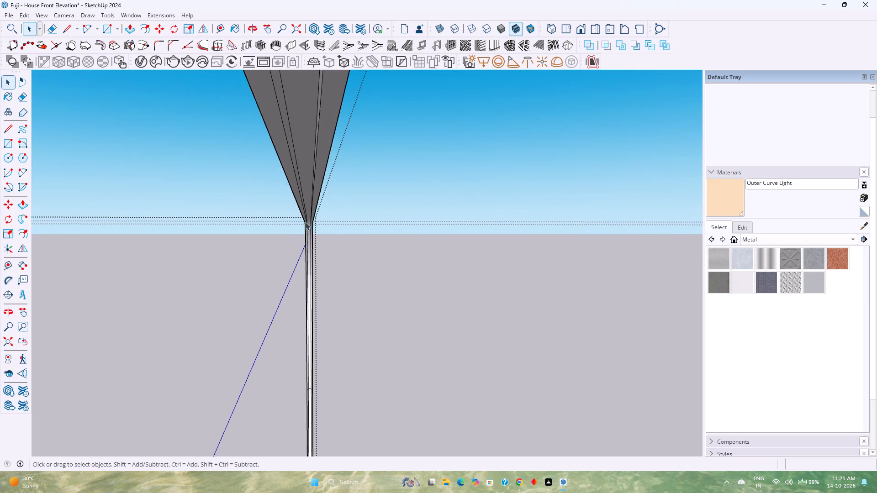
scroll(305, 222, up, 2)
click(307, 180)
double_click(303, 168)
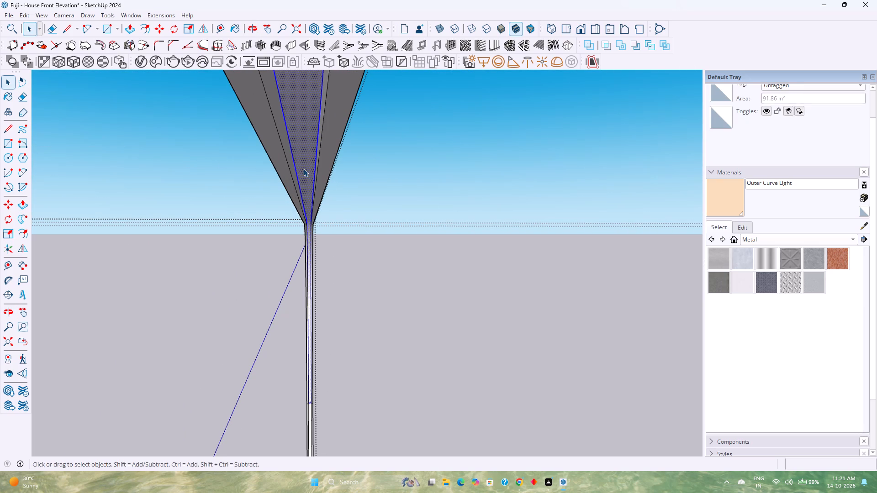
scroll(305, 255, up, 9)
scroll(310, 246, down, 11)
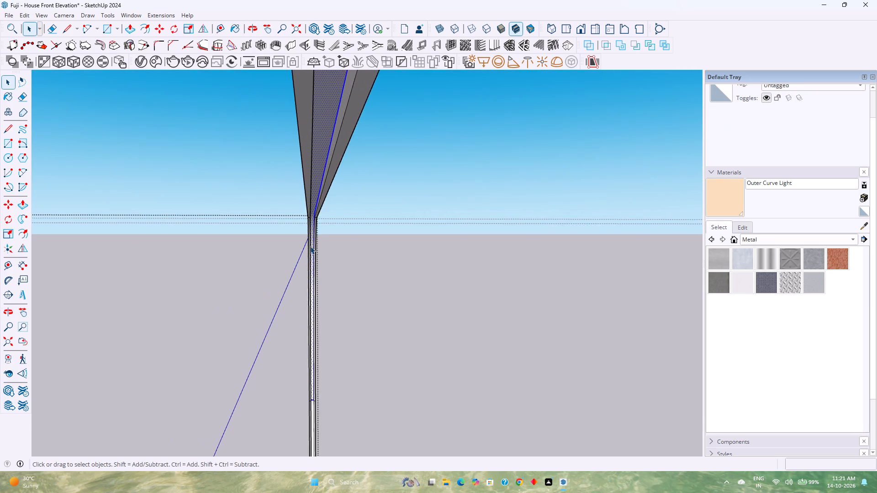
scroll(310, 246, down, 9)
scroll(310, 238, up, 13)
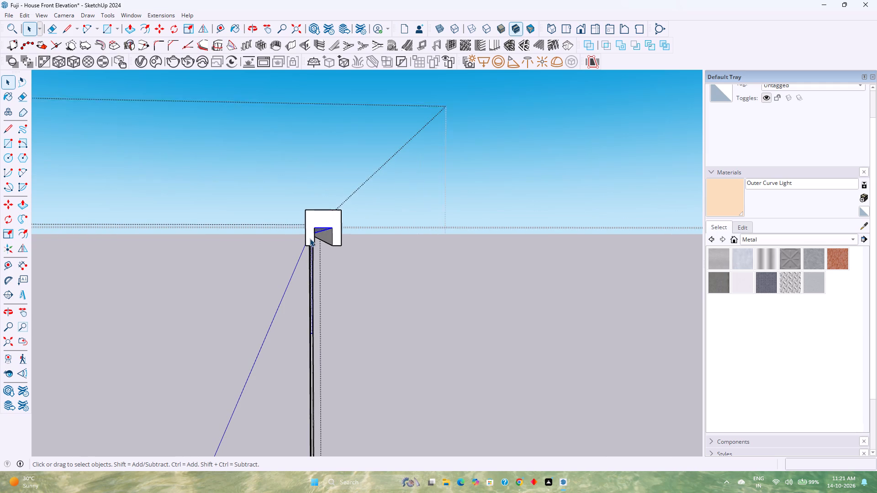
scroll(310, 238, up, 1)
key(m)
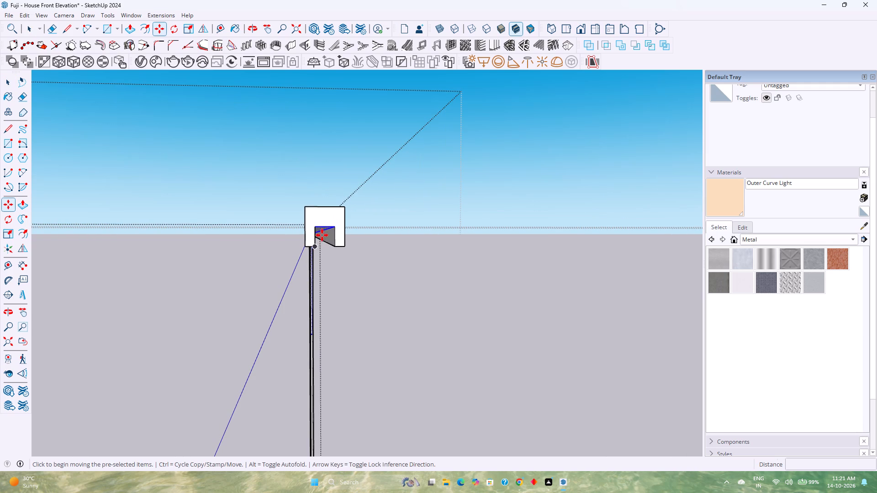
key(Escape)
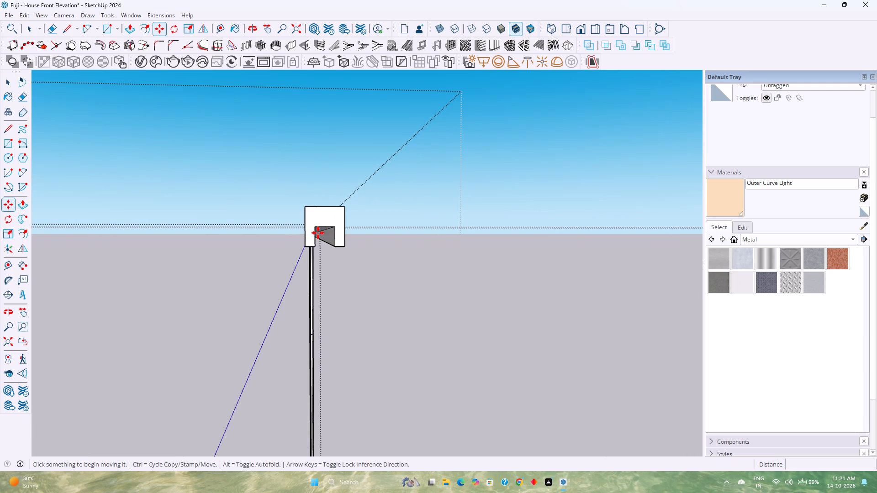
Copy the groove's inner side face with its edges 6 inches along the red axis, outside the trim.
scroll(319, 246, up, 3)
key(space)
scroll(319, 246, up, 2)
scroll(319, 246, down, 4)
middle_drag(310, 232, 308, 232)
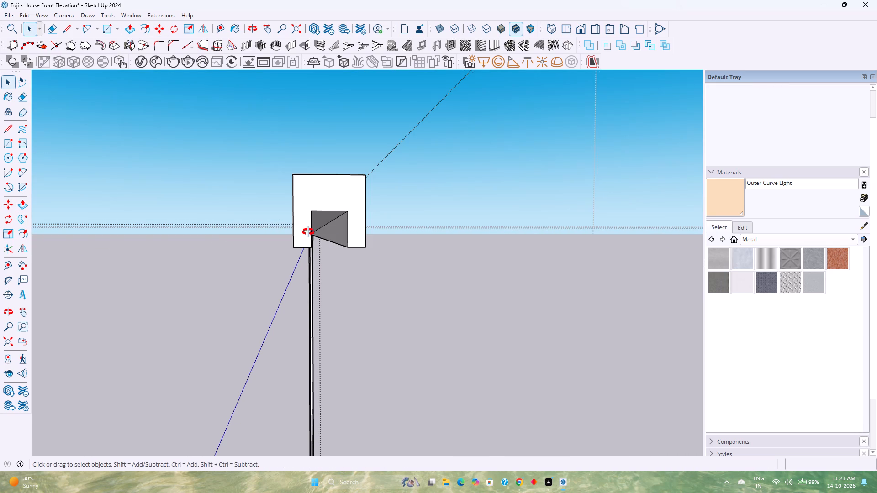
middle_drag(308, 232, 281, 231)
double_click(322, 230)
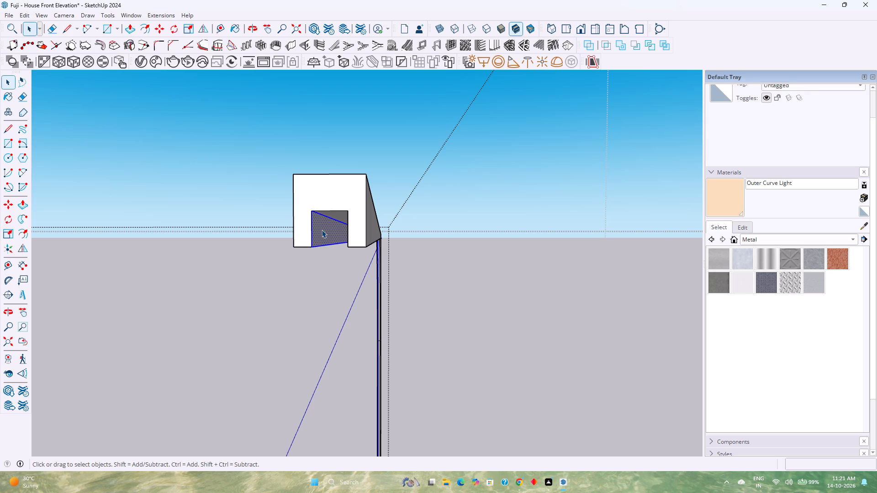
key(m)
click(314, 212)
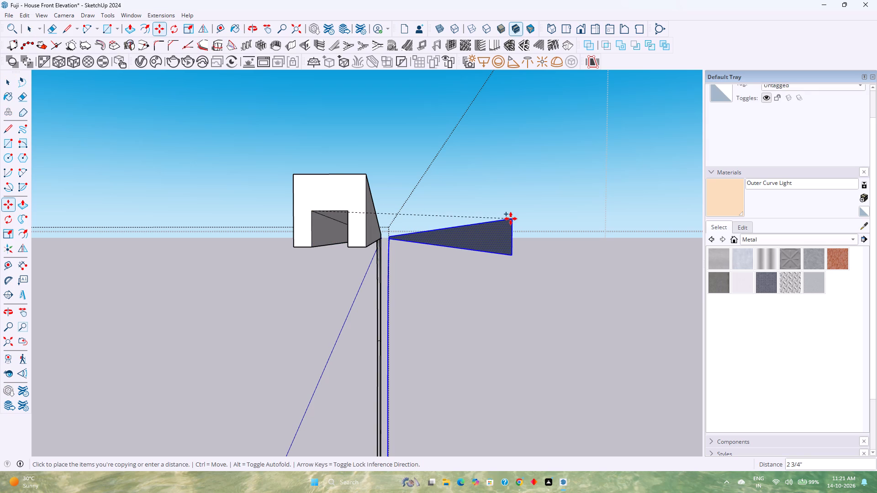
key(Left)
key(Right)
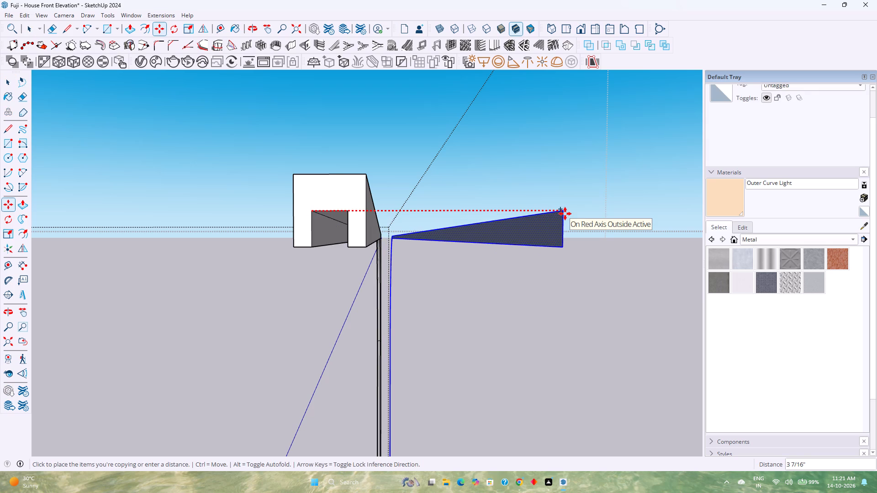
key(6)
key(Return)
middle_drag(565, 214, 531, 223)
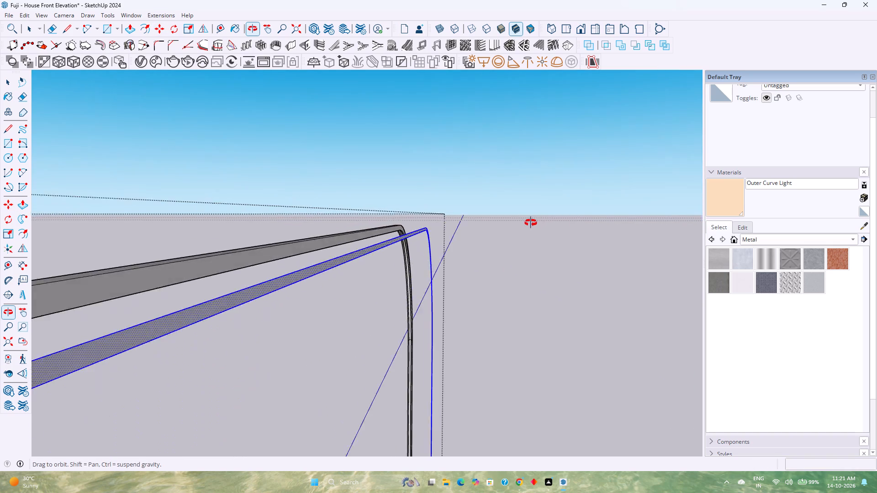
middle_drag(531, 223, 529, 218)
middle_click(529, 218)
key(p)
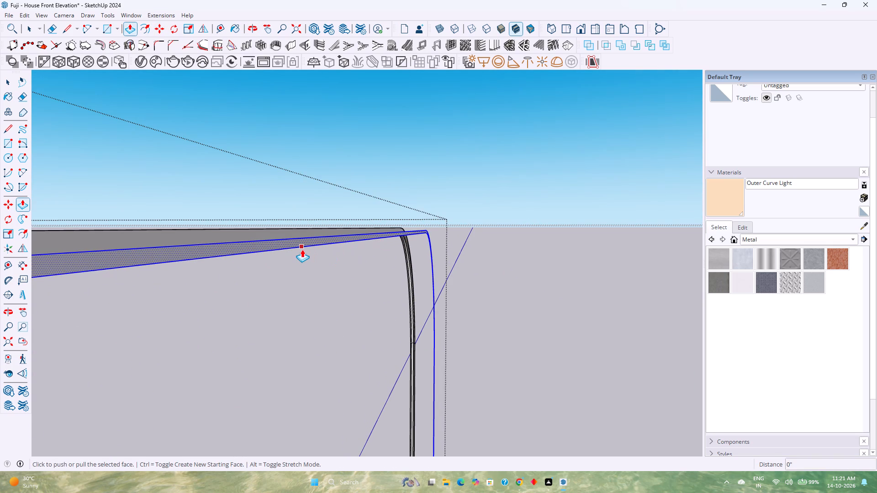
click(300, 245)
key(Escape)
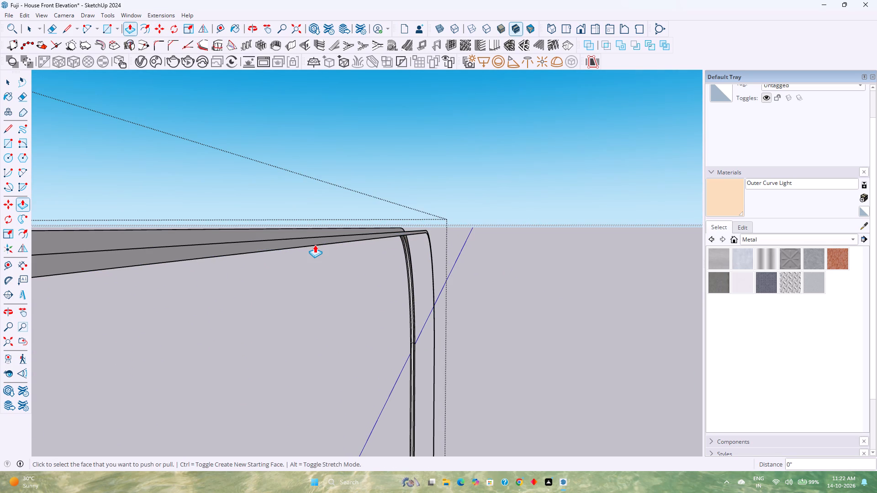
Group the copied groove side face together with its bounding edges.
key(space)
double_click(314, 239)
triple_click(314, 243)
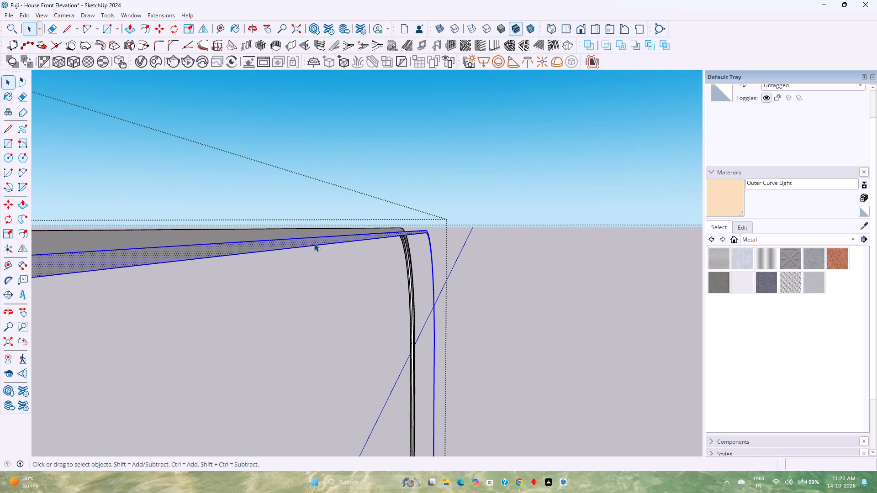
right_click(314, 243)
click(366, 89)
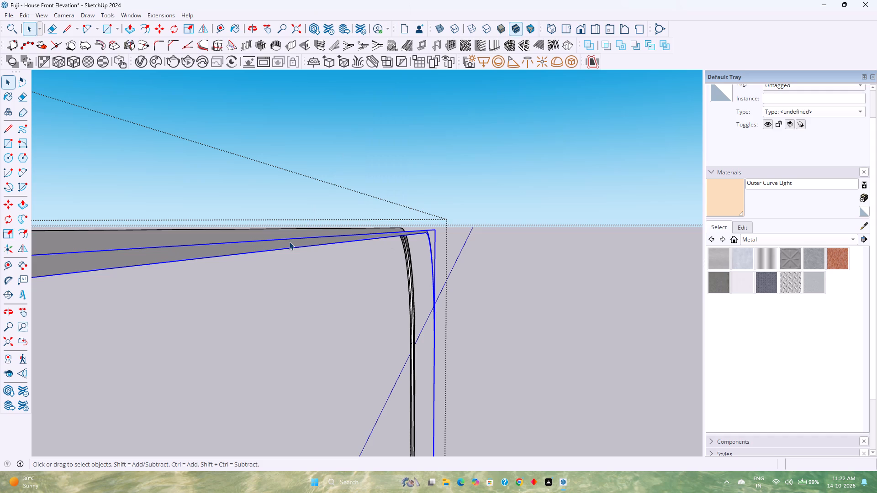
Extrude the C-shaped face inside its group by 0.5 inch to form a solid infill strip.
double_click(289, 241)
key(p)
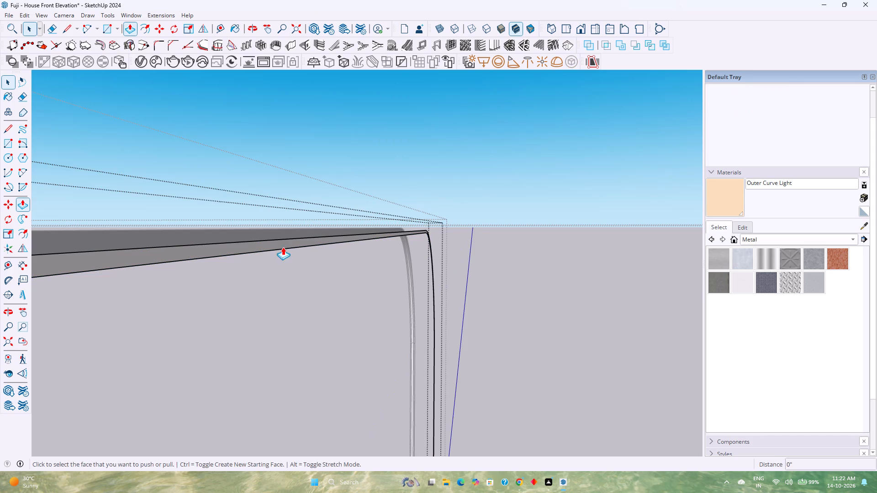
click(276, 246)
text(0.5)
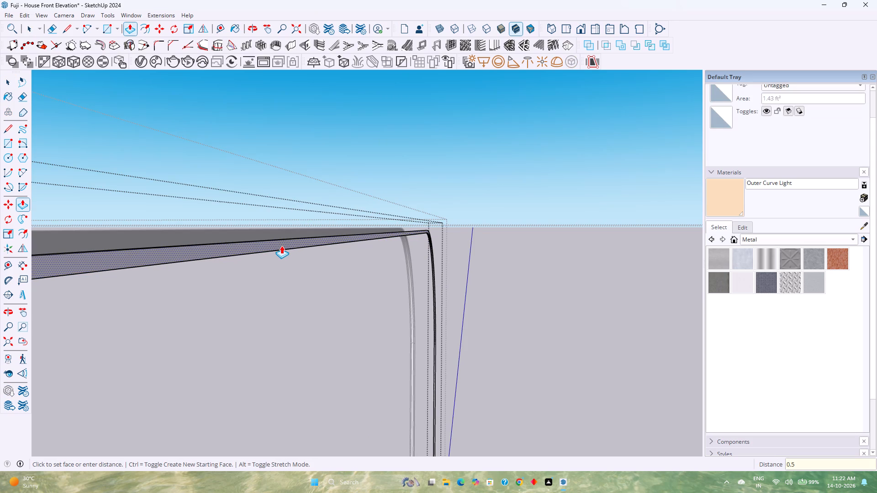
key(Return)
middle_drag(281, 263, 313, 269)
middle_click(314, 269)
middle_click(315, 268)
middle_click(316, 267)
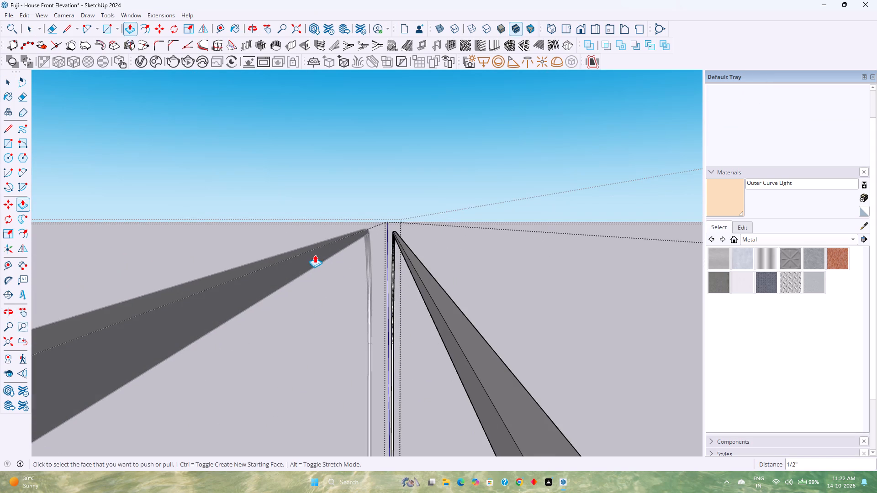
scroll(315, 255, down, 5)
middle_drag(306, 274, 306, 256)
key(Escape)
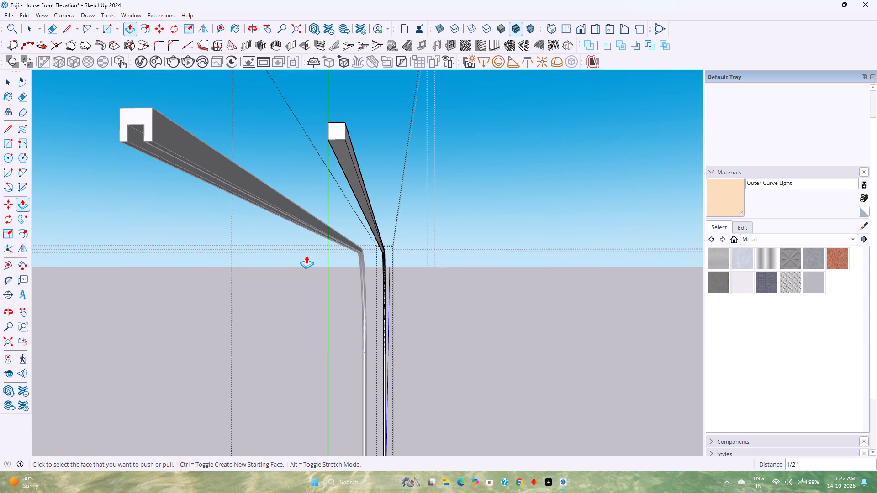
key(space)
key(Escape)
Move the infill strip 6 inches back into the trim's groove, snapping its upper end corner to the groove's corner.
click(338, 135)
middle_drag(339, 135, 352, 142)
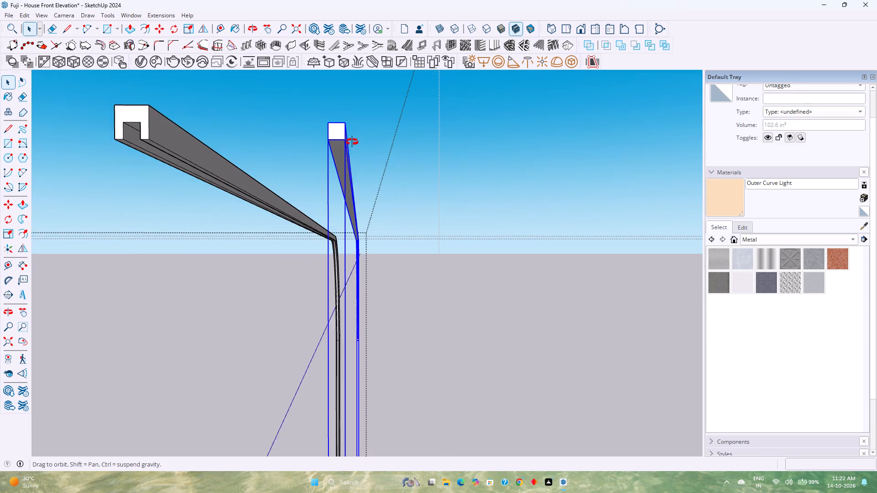
middle_drag(352, 142, 355, 154)
key(m)
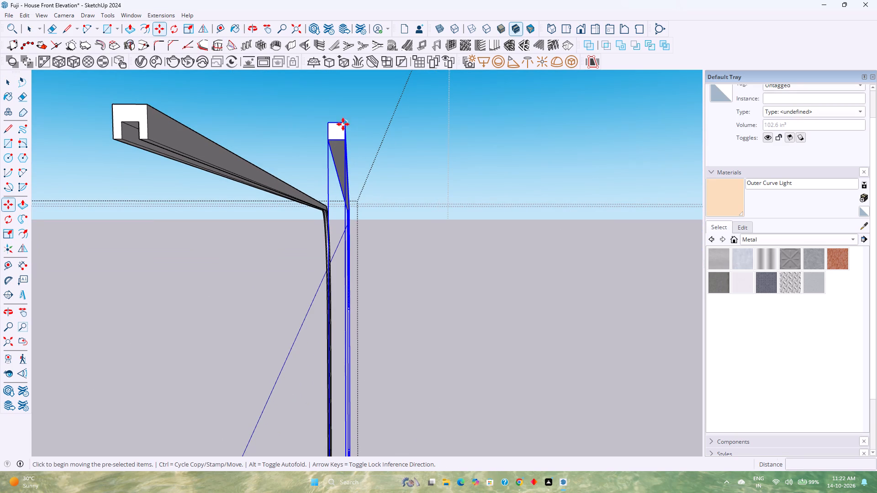
click(343, 123)
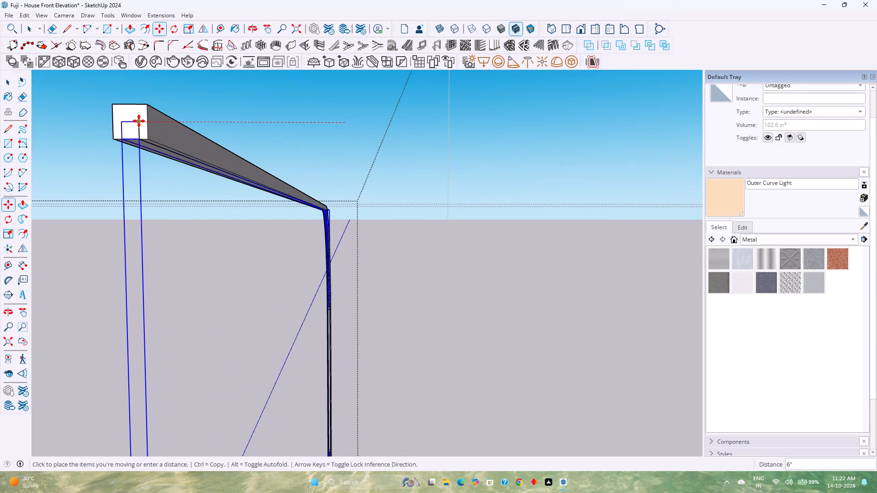
click(139, 121)
Apply the Outer Curve Light emissive material to the selected infill strip through the V-Ray Asset Editor.
middle_drag(138, 167, 145, 162)
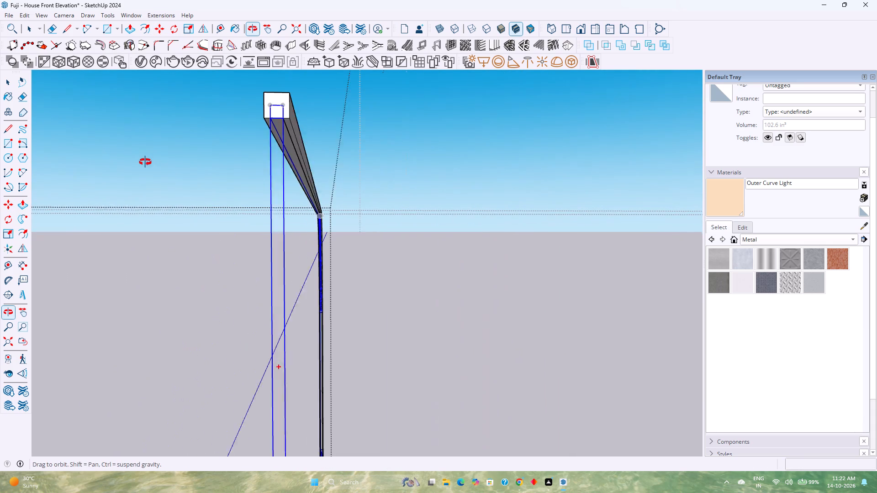
middle_drag(145, 162, 145, 163)
click(137, 63)
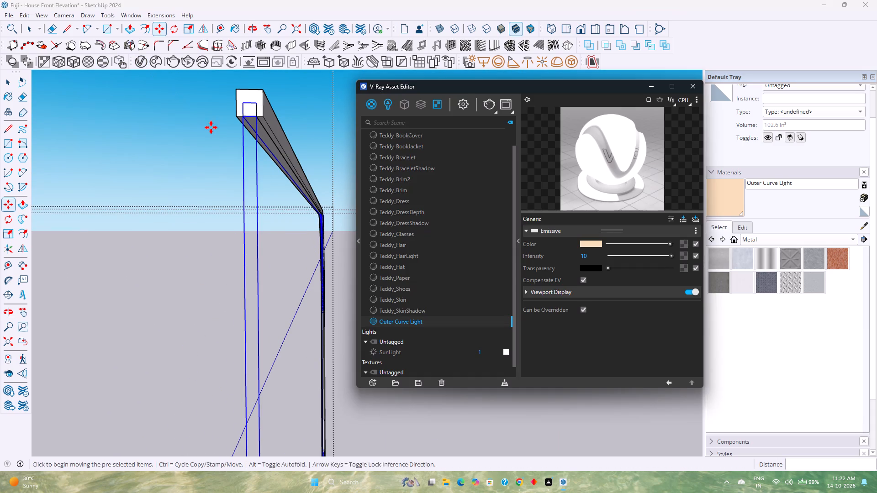
right_click(407, 321)
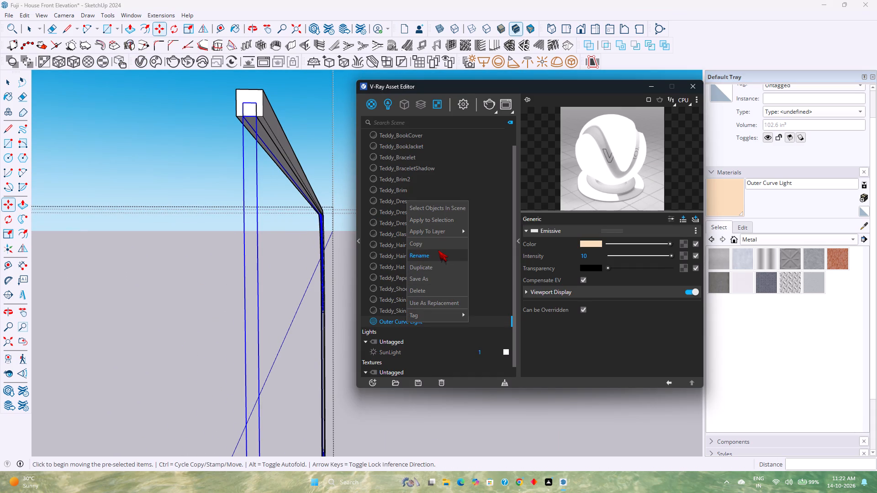
click(439, 222)
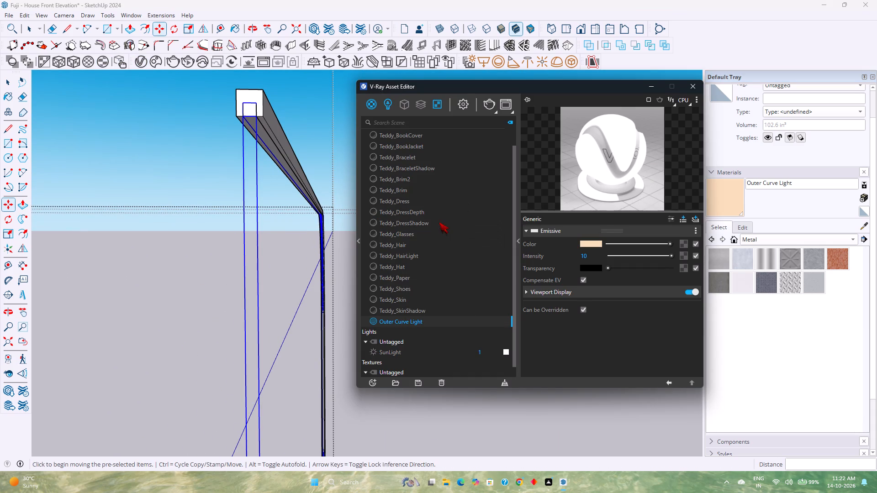
key(Escape)
key(Escape)
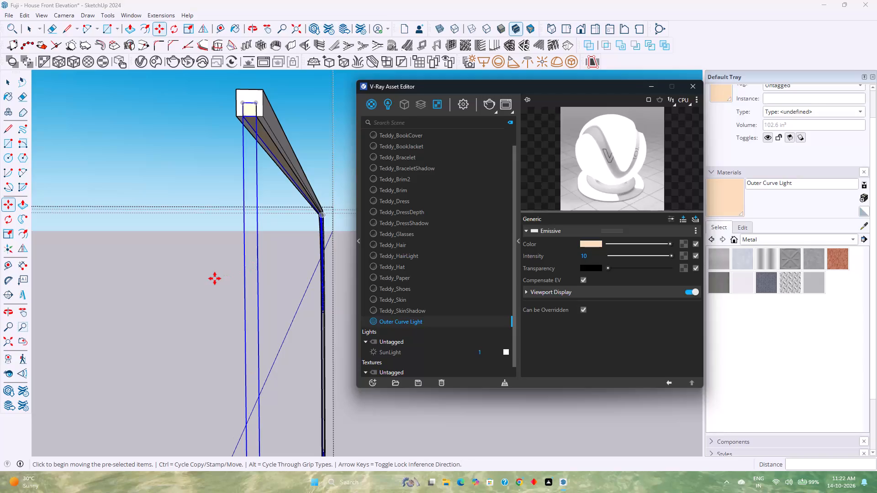
click(215, 278)
key(space)
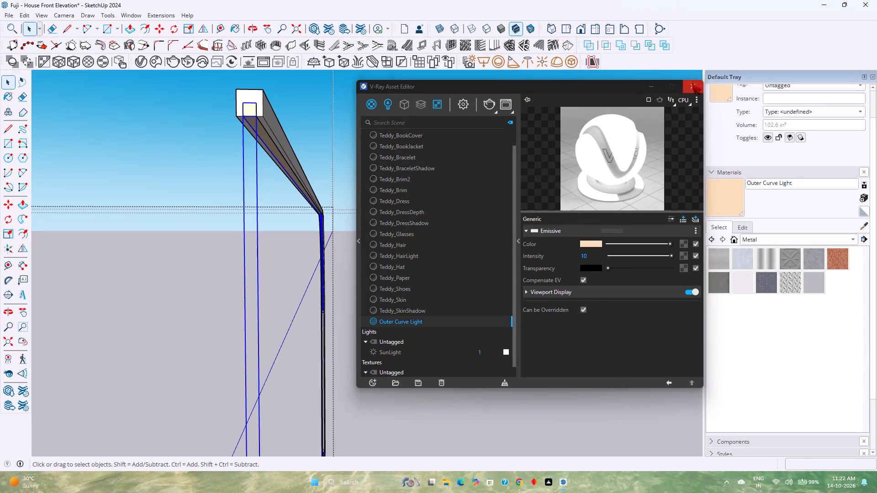
click(692, 84)
key(Escape)
Select all of the grooved C-shaped trim's geometry together with the light infill strip and make them one group.
scroll(331, 182, down, 2)
middle_drag(331, 182, 426, 211)
key(Escape)
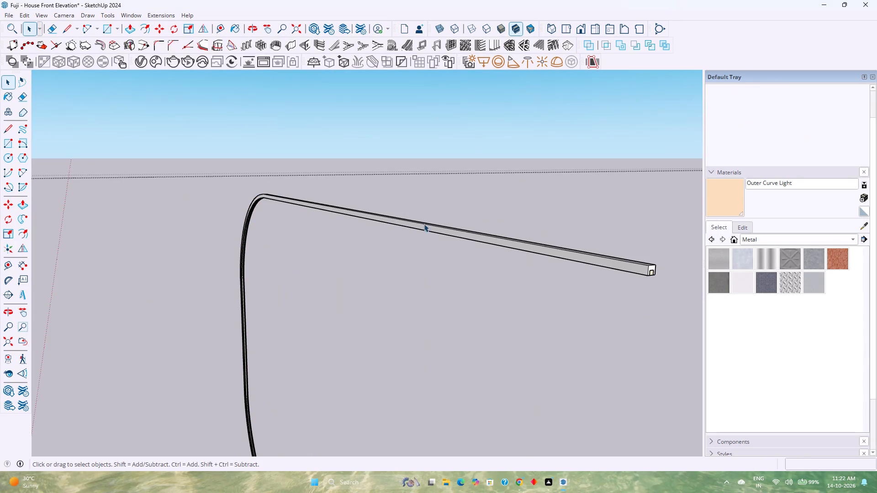
click(423, 227)
scroll(423, 227, down, 14)
shift+scroll(369, 269, down, 1)
shift+middle_drag(369, 269, 363, 258)
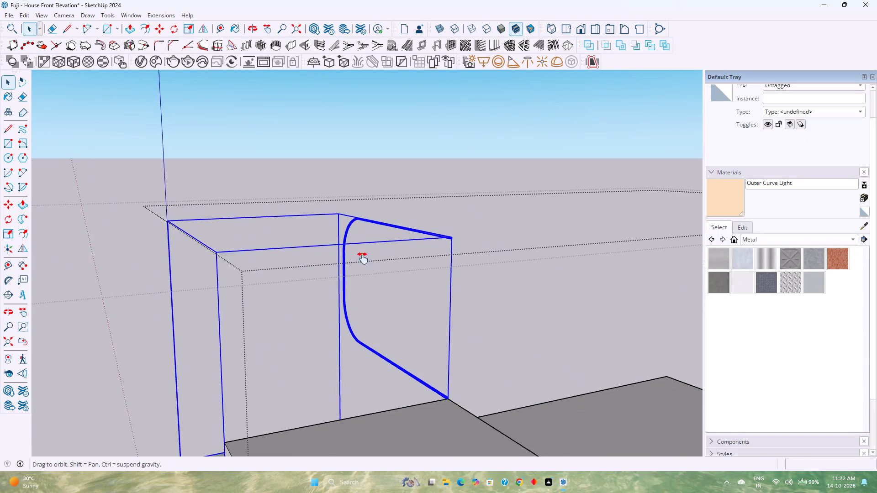
shift+middle_drag(363, 258, 350, 215)
middle_drag(333, 231, 421, 203)
shift+middle_drag(434, 212, 402, 219)
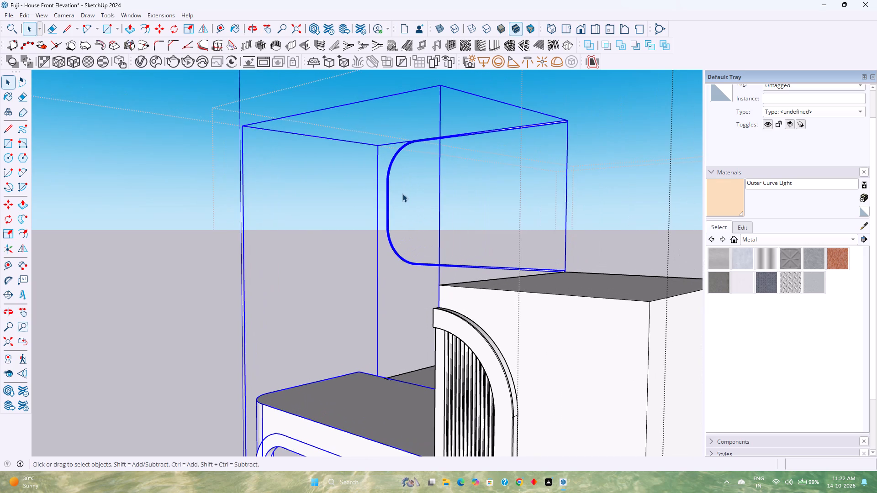
key(Escape)
click(389, 162)
triple_click(398, 152)
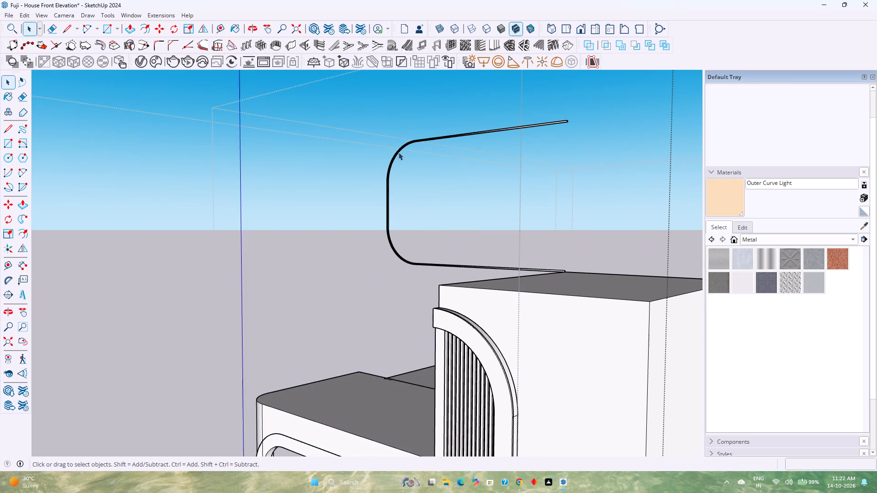
double_click(398, 152)
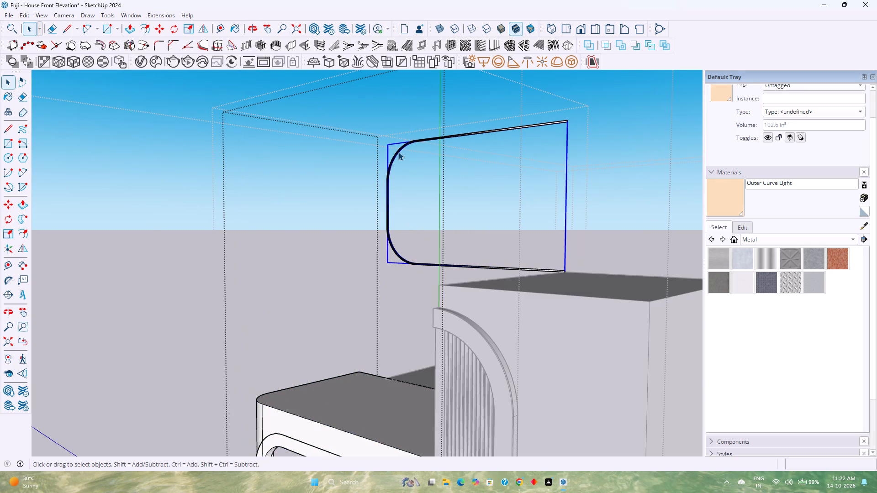
scroll(398, 152, up, 16)
click(396, 144)
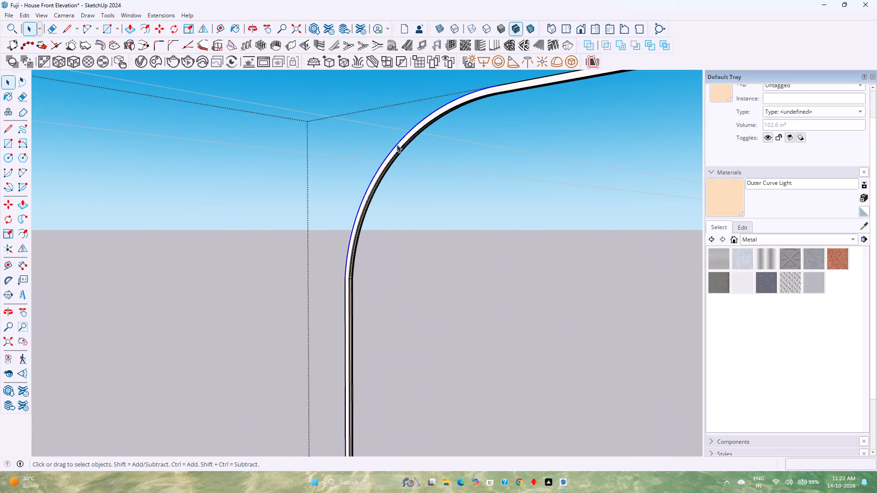
scroll(399, 149, up, 7)
triple_click(398, 144)
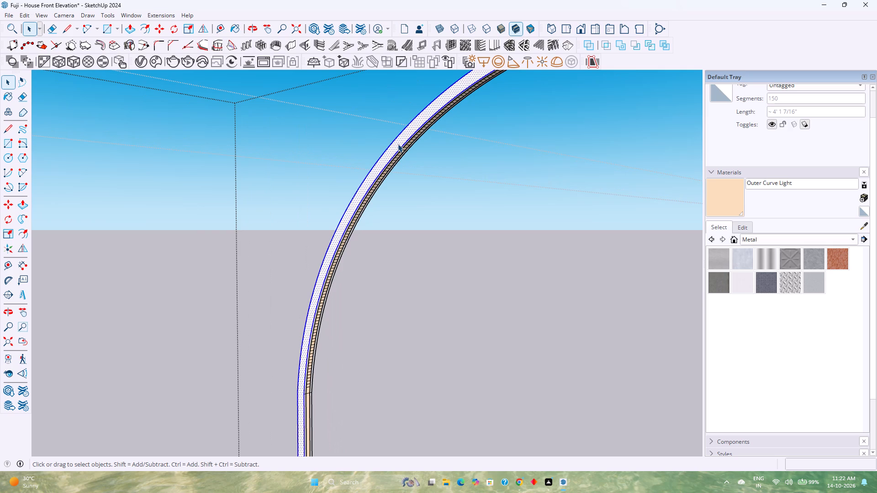
scroll(398, 144, up, 10)
shift+click(402, 171)
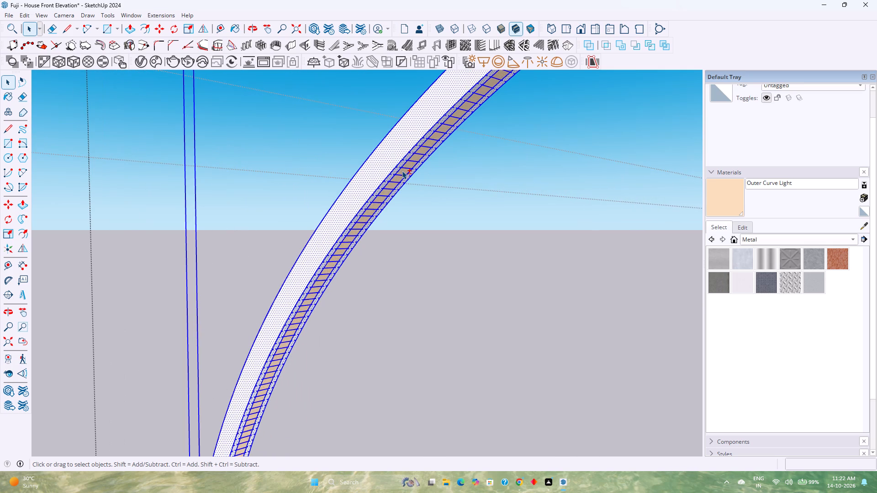
scroll(402, 171, down, 5)
right_click(402, 171)
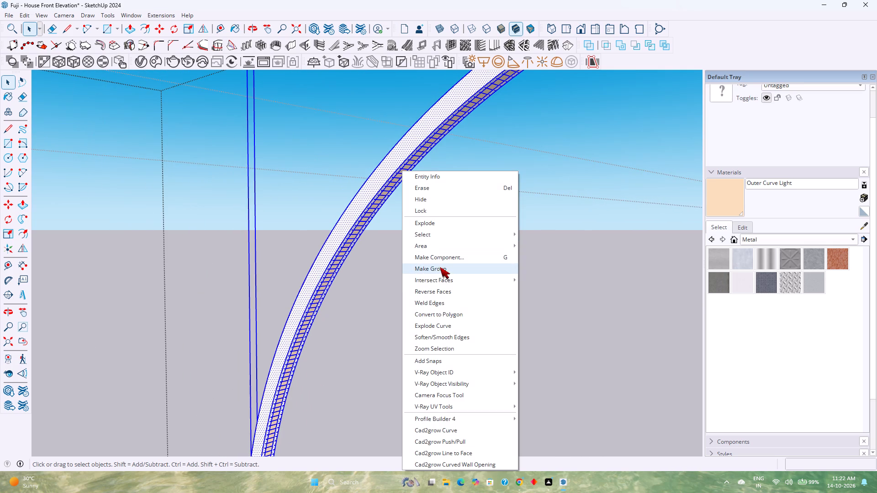
click(440, 267)
Move the grouped trim by its upper end corner about 21' 9 1/4" onto the endpoint of the lower balcony's curved frame edge.
scroll(438, 265, down, 9)
scroll(316, 257, down, 4)
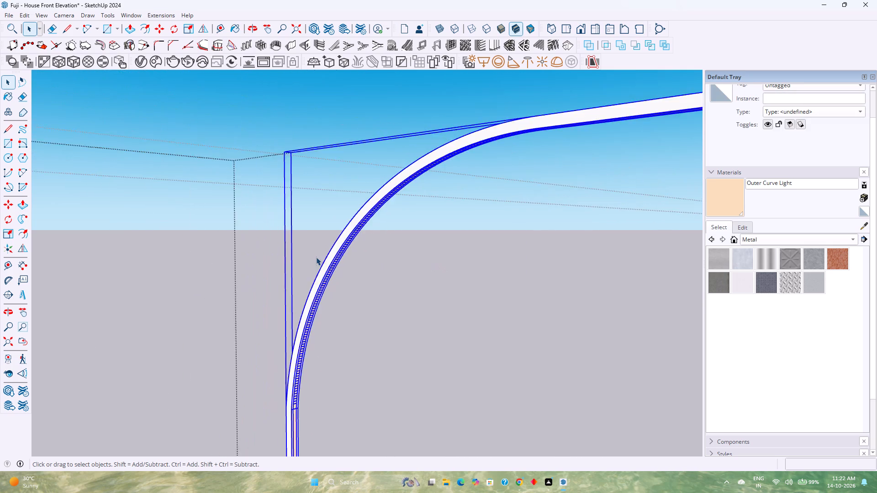
scroll(316, 257, up, 4)
scroll(316, 257, down, 5)
scroll(316, 257, up, 2)
scroll(316, 257, down, 10)
shift+scroll(342, 275, down, 1)
scroll(243, 255, down, 6)
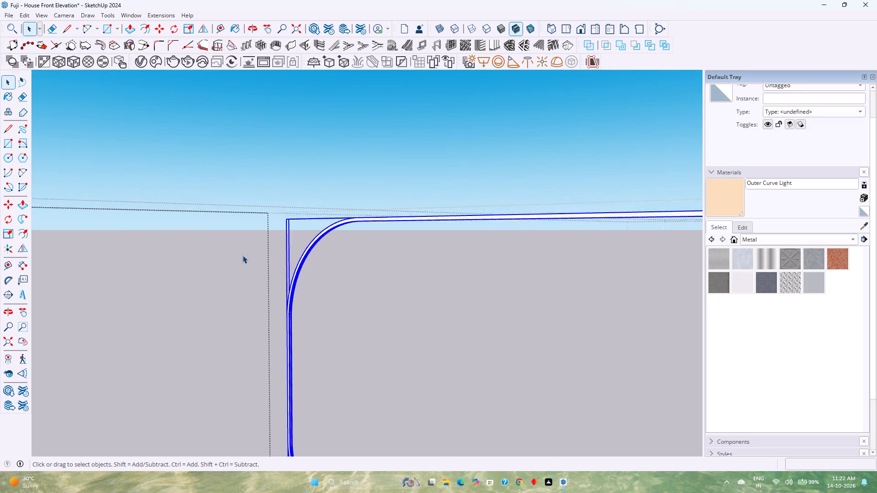
scroll(243, 255, down, 12)
key(m)
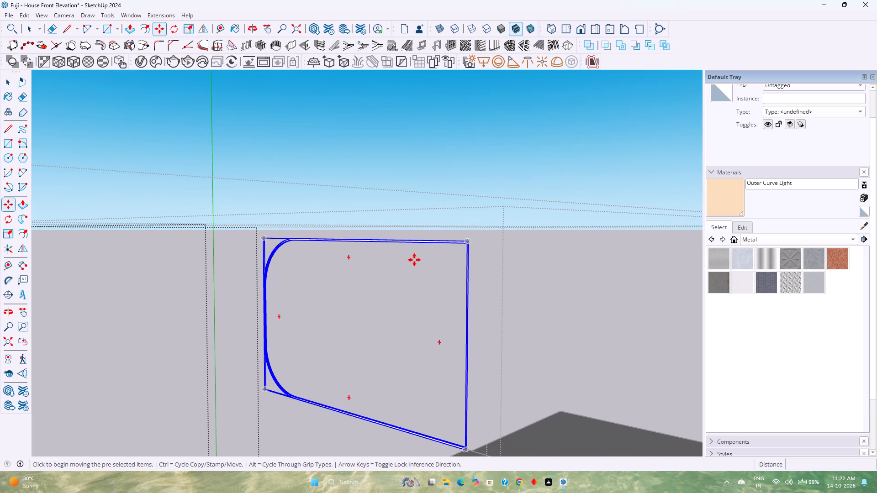
scroll(414, 260, up, 3)
scroll(491, 233, up, 12)
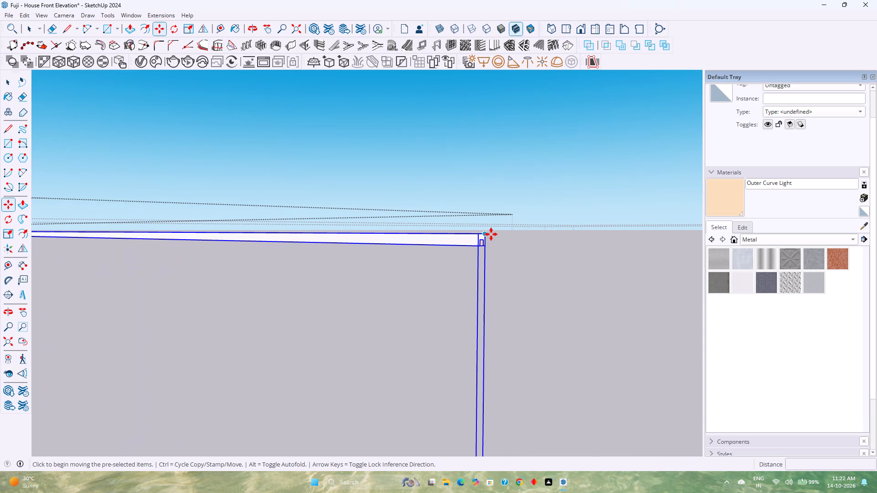
click(489, 234)
scroll(445, 281, down, 16)
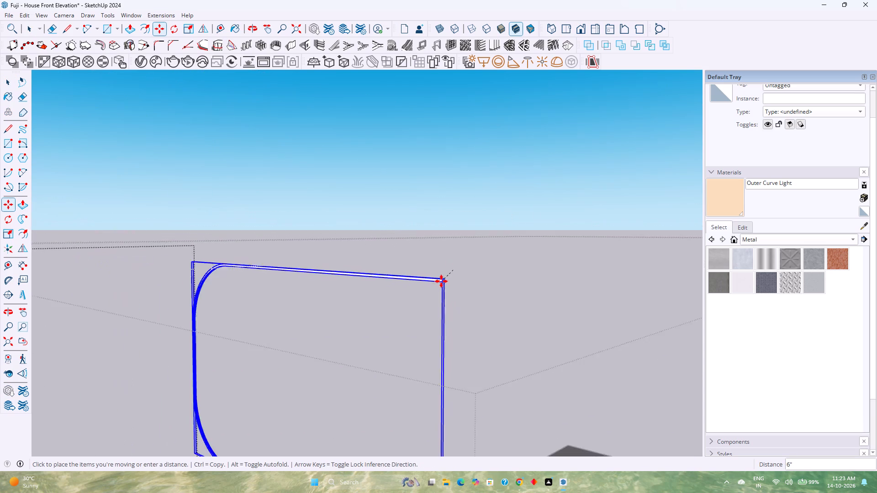
scroll(441, 281, down, 11)
shift+middle_drag(359, 352, 454, 241)
shift+middle_drag(389, 341, 479, 238)
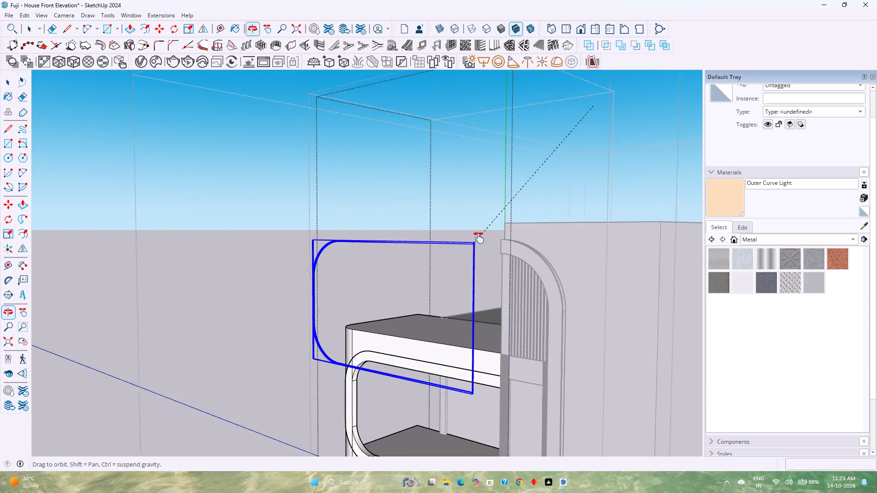
shift+middle_drag(479, 238, 484, 231)
scroll(457, 299, down, 2)
shift+middle_drag(481, 351, 455, 318)
middle_drag(451, 318, 574, 318)
scroll(499, 337, up, 2)
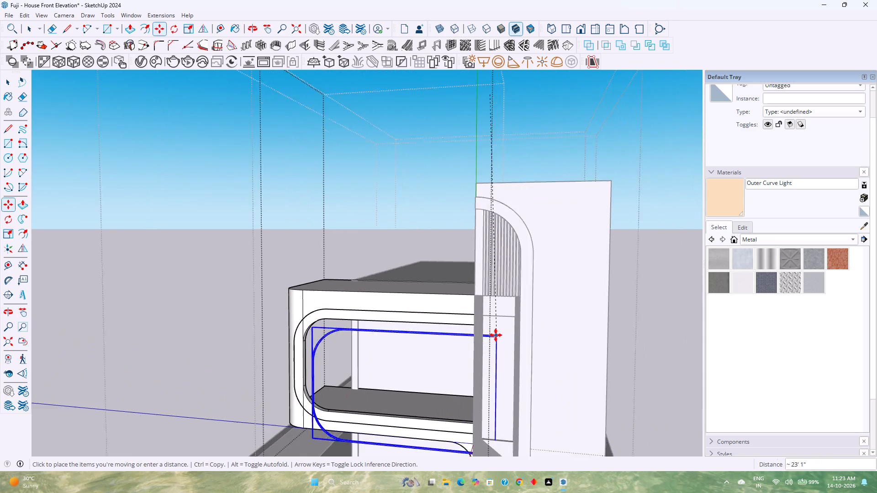
scroll(470, 322, up, 11)
middle_drag(470, 309, 556, 317)
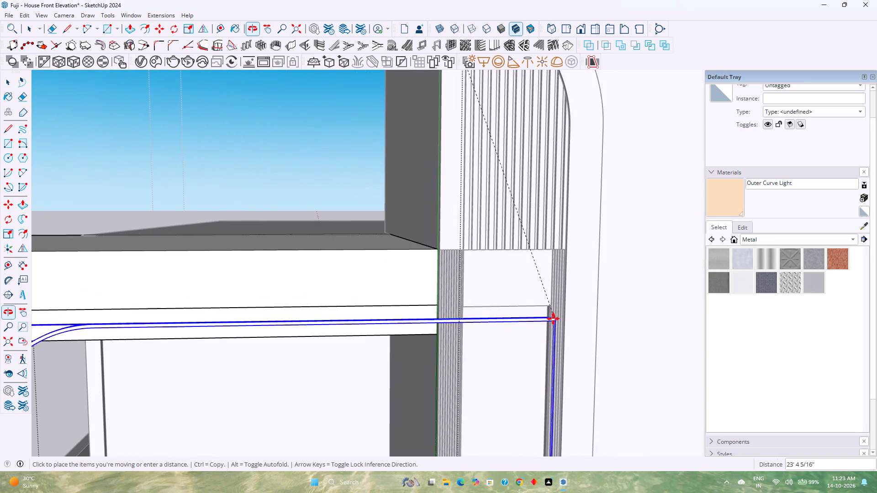
scroll(439, 312, up, 19)
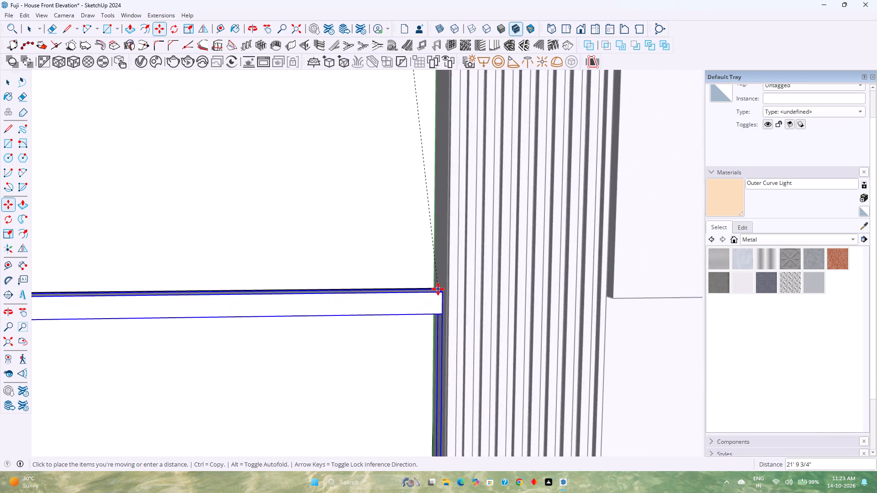
scroll(438, 289, up, 2)
middle_drag(438, 289, 584, 419)
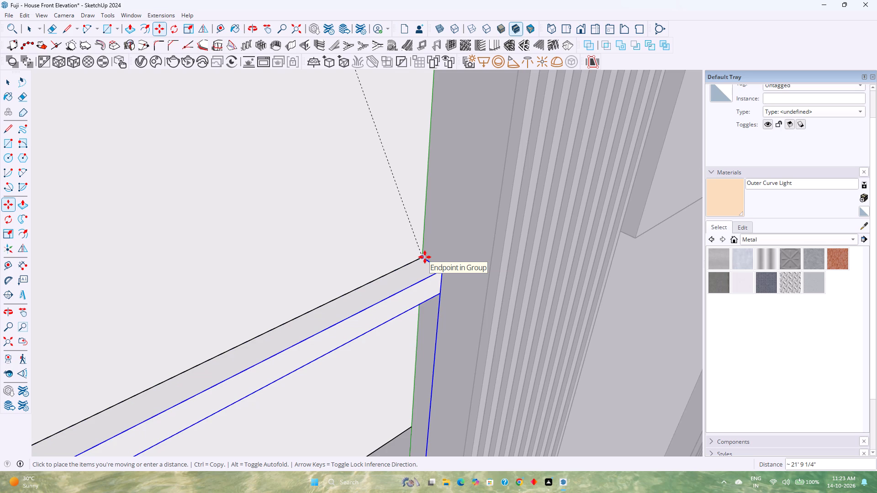
click(425, 257)
scroll(401, 282, down, 20)
scroll(401, 282, down, 1)
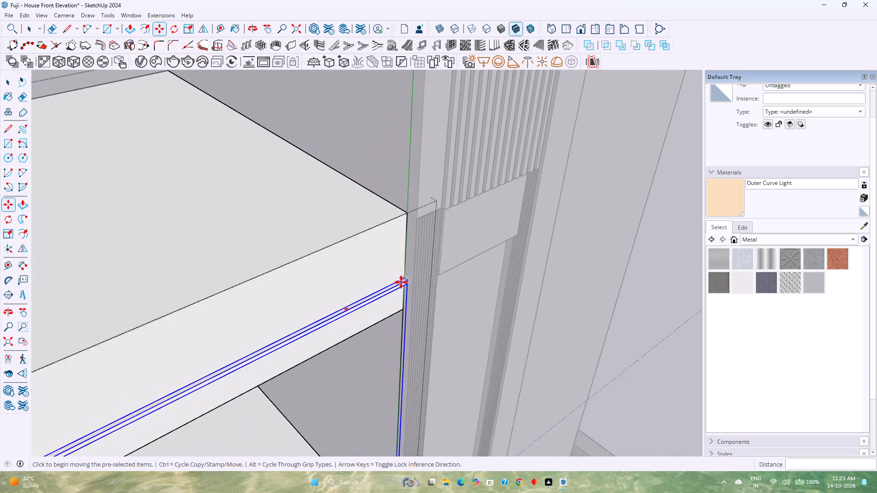
Inspect how the grouped trim fits the lower balcony's curved opening from several angles, with the selection cleared.
scroll(401, 282, down, 5)
shift+middle_drag(258, 377, 391, 280)
scroll(415, 304, down, 2)
middle_drag(415, 304, 333, 282)
middle_drag(328, 280, 315, 279)
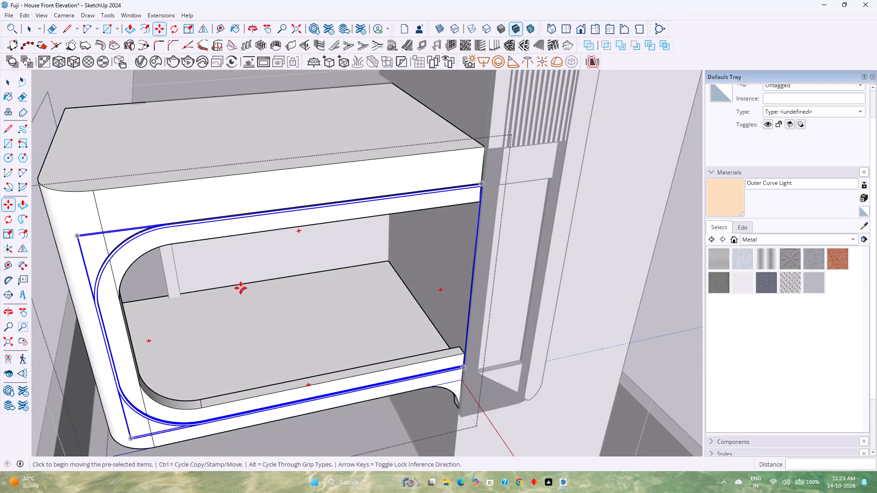
shift+middle_drag(238, 288, 323, 243)
middle_drag(393, 329, 272, 321)
scroll(271, 318, up, 2)
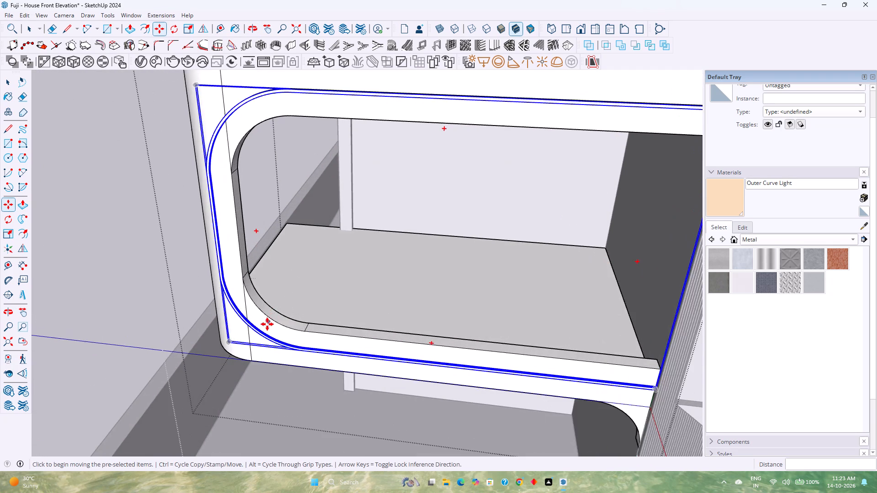
scroll(267, 324, up, 2)
middle_drag(267, 324, 365, 456)
middle_drag(304, 359, 505, 318)
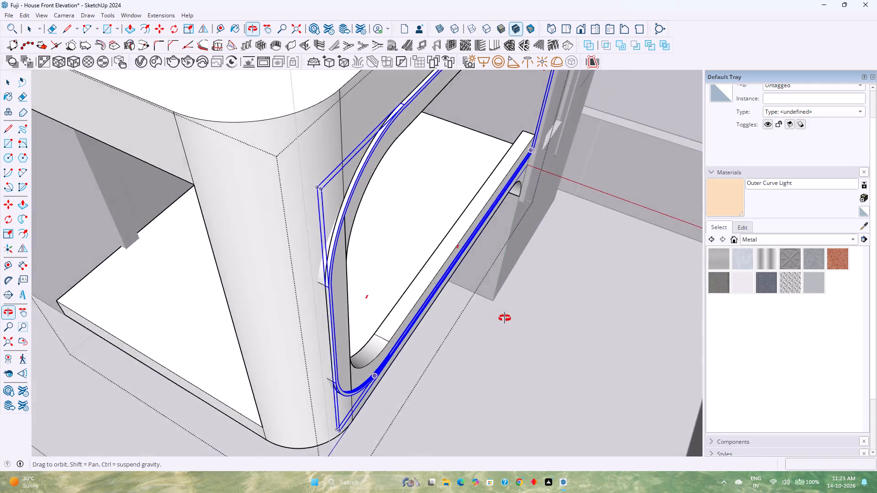
middle_drag(505, 318, 368, 345)
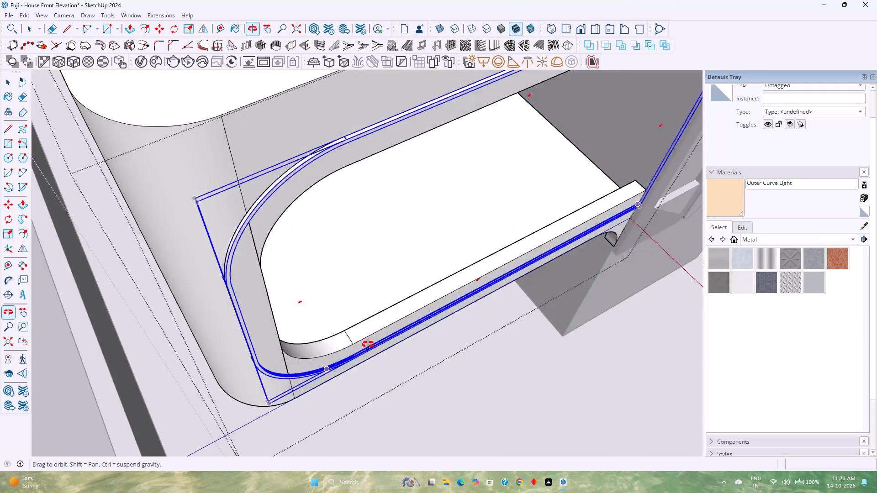
middle_drag(368, 345, 257, 323)
key(space)
key(Escape)
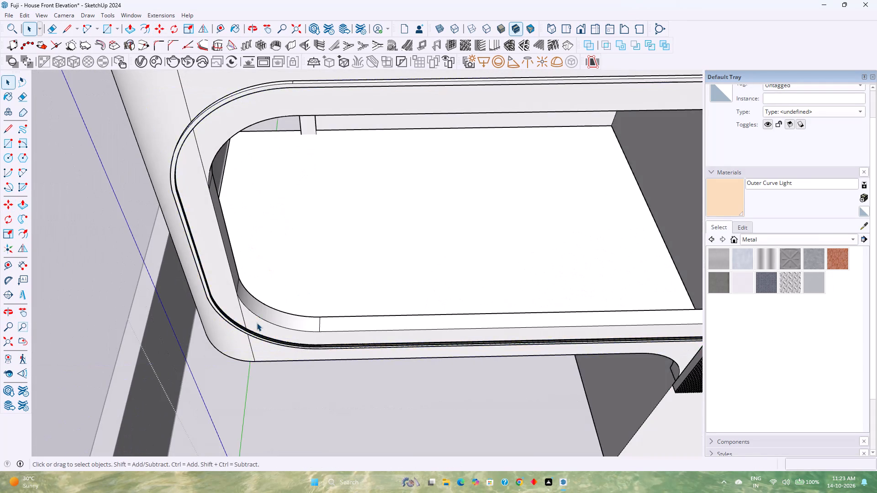
scroll(257, 323, down, 7)
shift+middle_drag(283, 346, 311, 406)
middle_drag(312, 412, 302, 375)
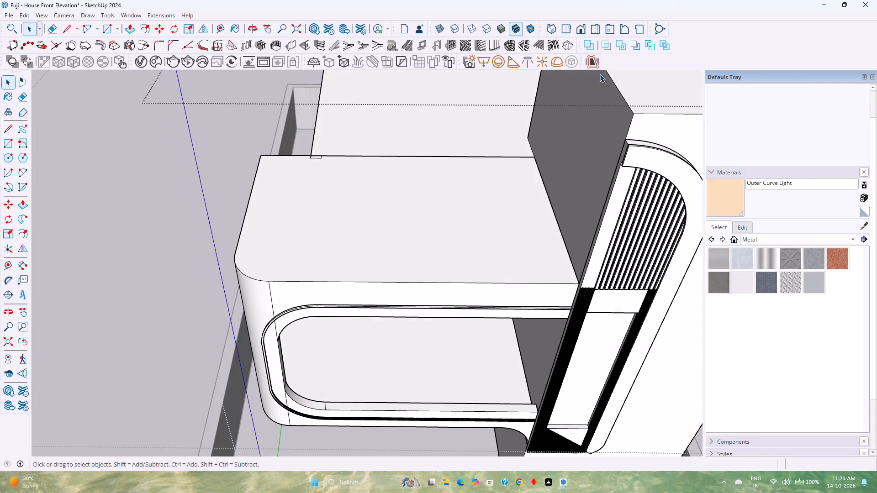
Show the whole house elevation in the standard Front view and save the model.
click(580, 29)
scroll(596, 67, down, 4)
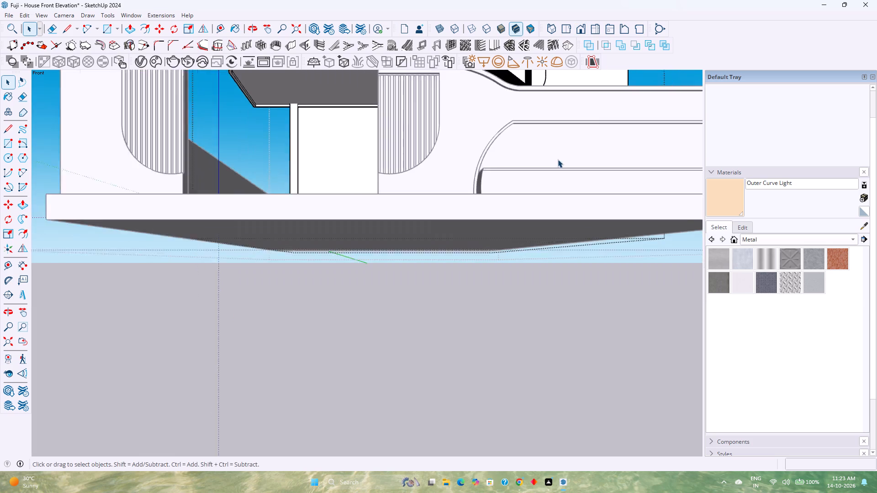
scroll(558, 159, down, 4)
shift+middle_drag(555, 168, 508, 329)
shift+middle_drag(477, 264, 454, 349)
key(Escape)
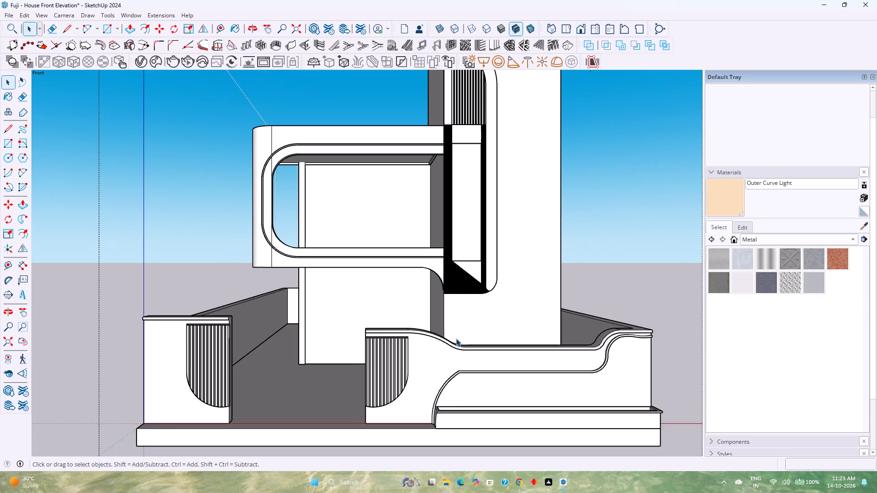
scroll(457, 328, down, 3)
key(Escape)
shift+middle_drag(468, 275, 459, 291)
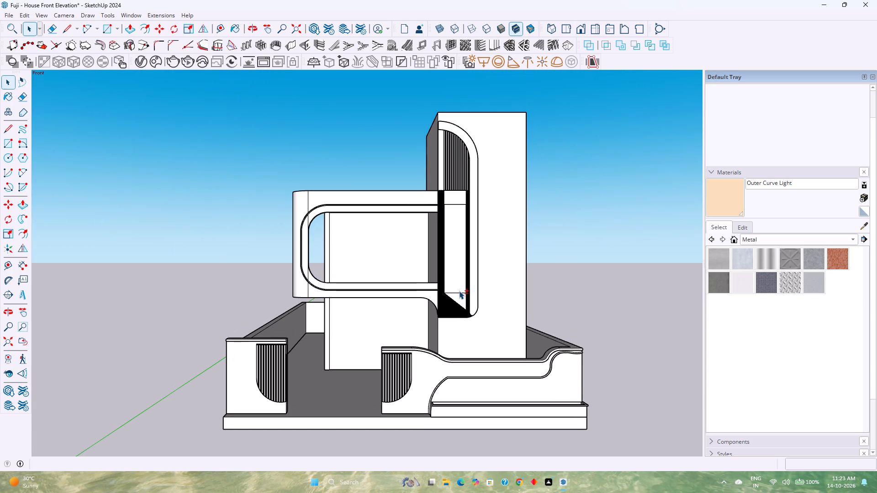
key(ctrl+s)
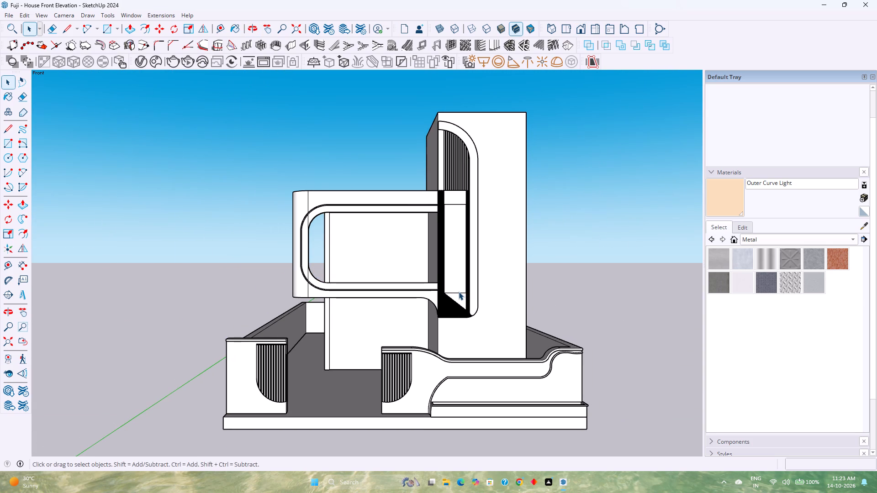
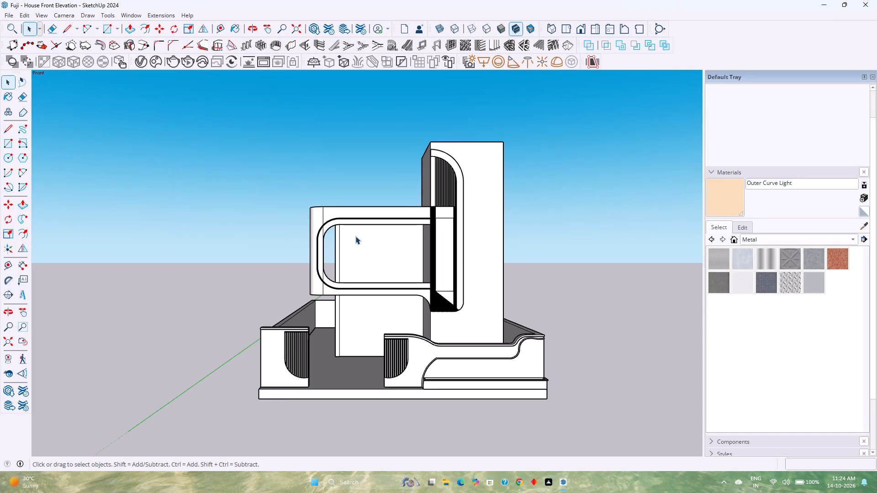
Examine the balcony roof, the tower and the junction between them from several angles.
scroll(355, 236, down, 1)
middle_drag(355, 236, 338, 314)
scroll(378, 262, up, 1)
middle_drag(378, 262, 400, 246)
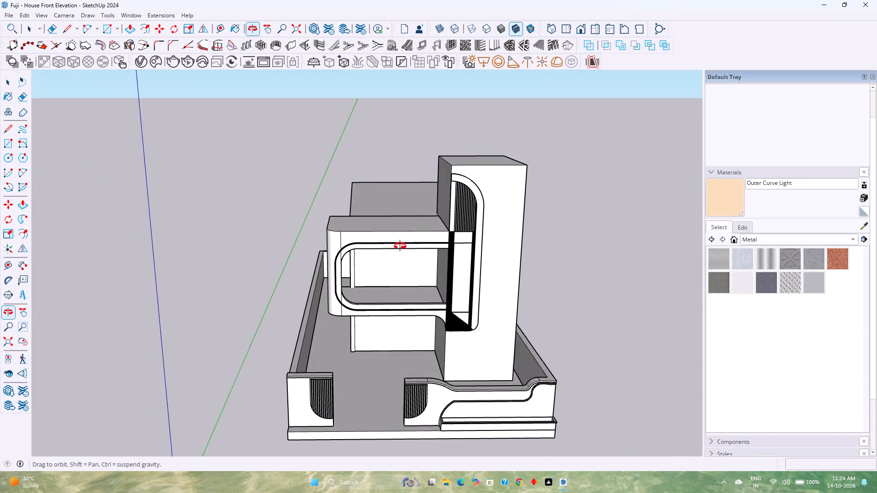
middle_drag(400, 246, 404, 232)
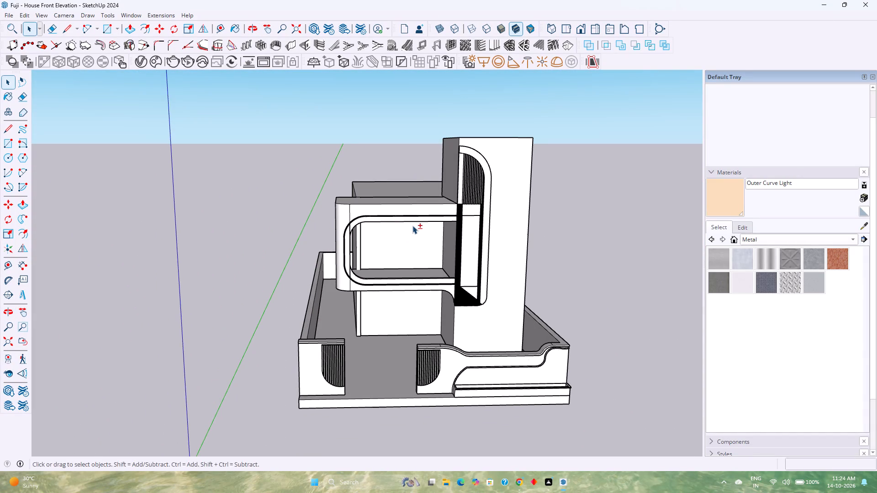
shift+middle_drag(412, 226, 356, 281)
scroll(372, 257, down, 2)
middle_drag(372, 257, 423, 231)
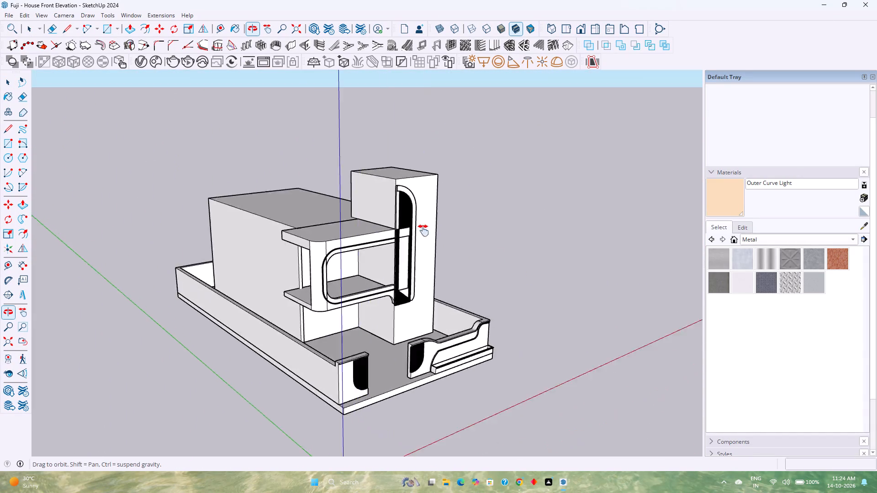
middle_drag(423, 231, 347, 223)
shift+middle_drag(347, 223, 402, 320)
scroll(402, 323, down, 1)
scroll(398, 310, up, 5)
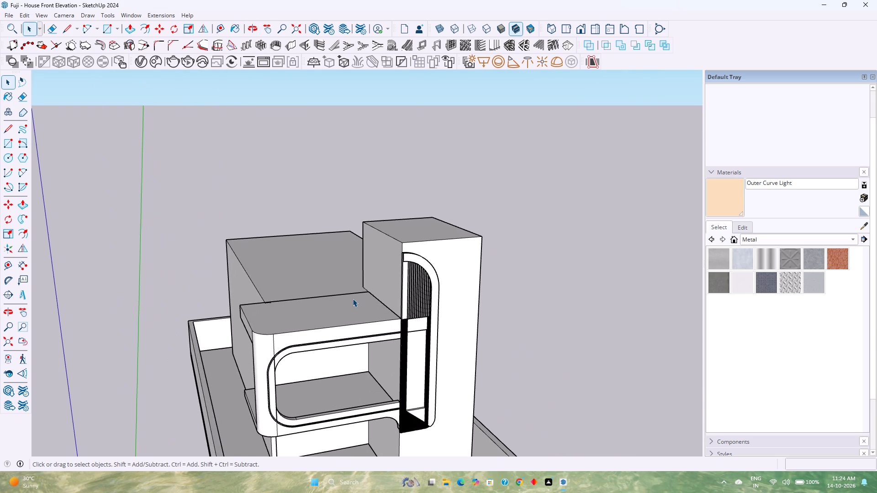
middle_drag(353, 299, 383, 280)
scroll(455, 273, up, 7)
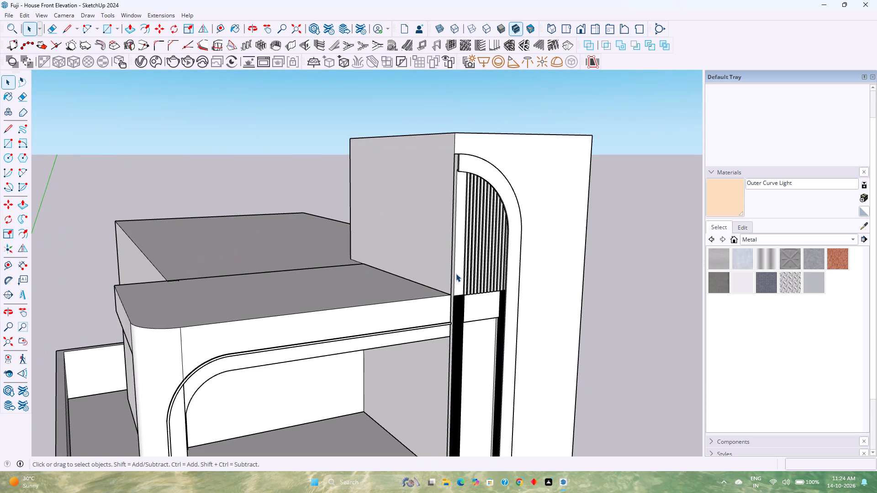
middle_drag(457, 273, 634, 337)
middle_click(634, 337)
middle_drag(634, 337, 577, 327)
middle_click(576, 327)
scroll(576, 327, down, 5)
shift+middle_drag(304, 260, 483, 324)
shift+middle_click(483, 324)
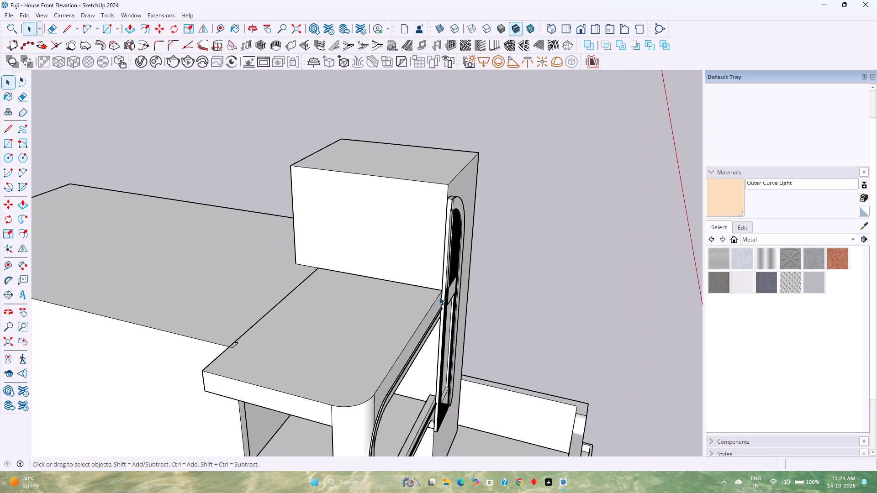
scroll(448, 294, up, 7)
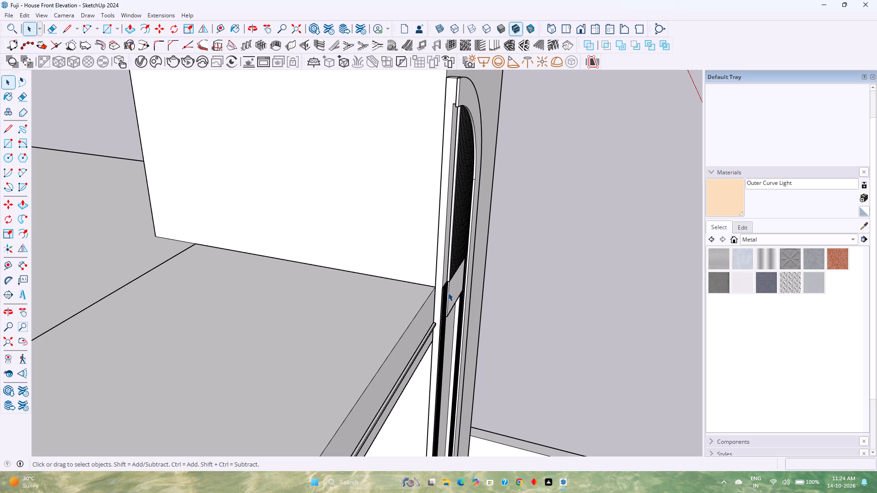
scroll(448, 293, down, 7)
middle_drag(448, 293, 296, 294)
middle_click(296, 294)
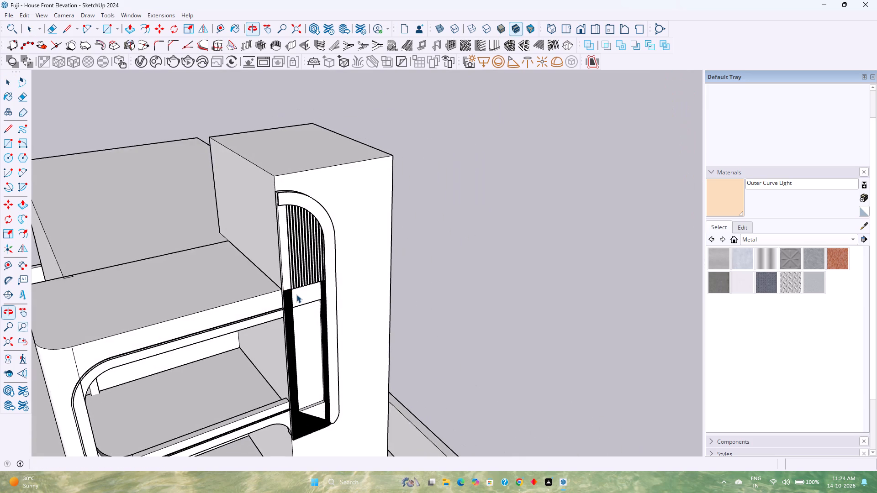
scroll(296, 294, down, 2)
shift+middle_drag(296, 294, 331, 279)
Inside the nested balcony group, copy the roof's top front edge, rounded corner and side edge, and leave that group.
click(276, 287)
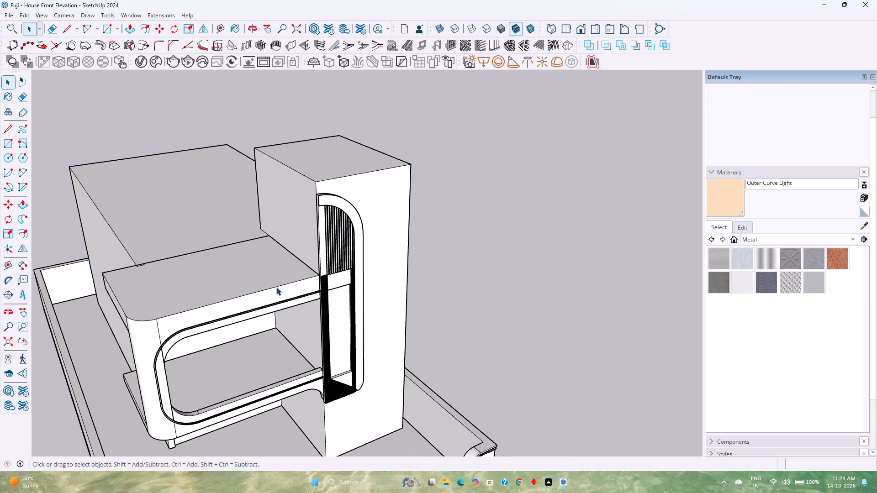
double_click(276, 287)
click(276, 287)
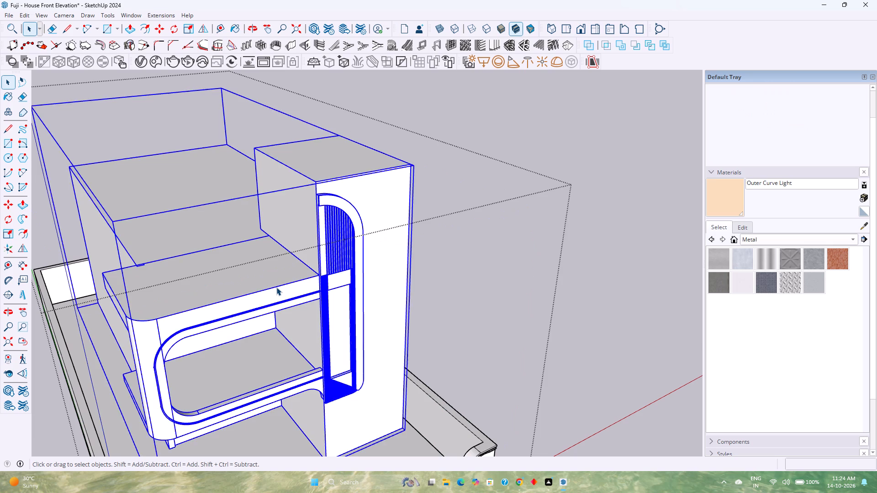
click(276, 287)
click(276, 287)
double_click(276, 287)
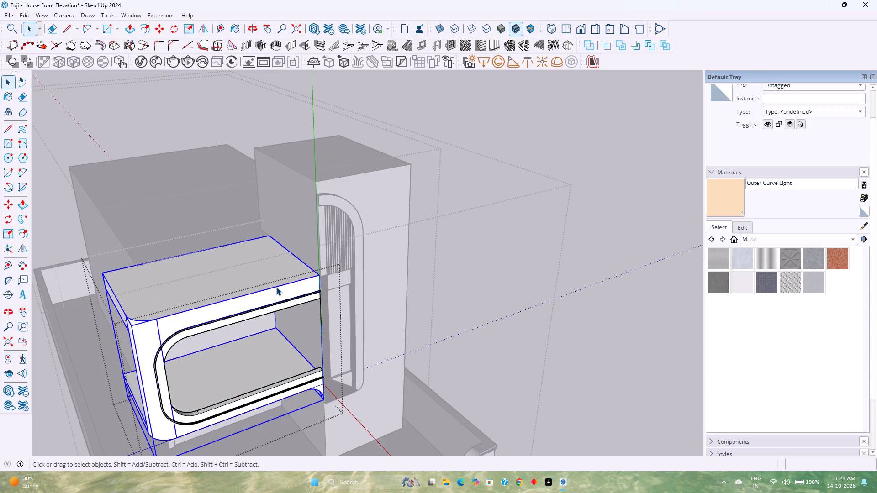
click(276, 287)
click(276, 287)
click(276, 287)
click(276, 287)
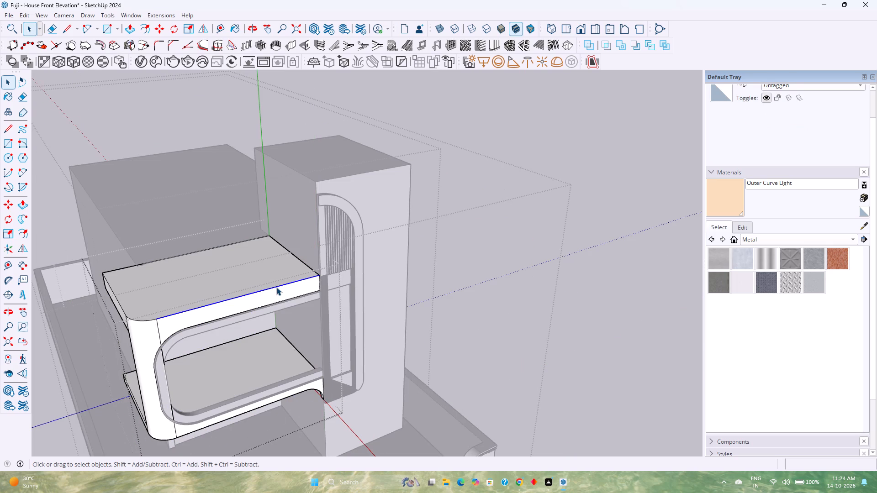
ctrl+click(137, 320)
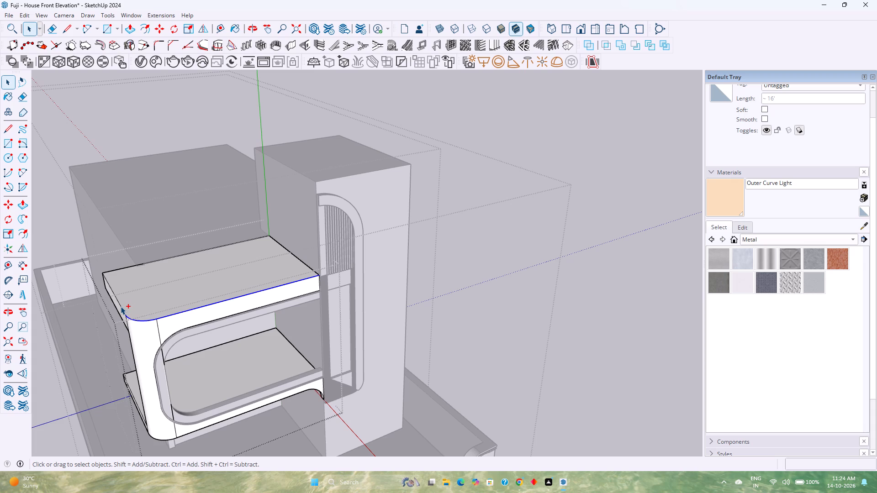
ctrl+click(121, 306)
key(ctrl+c)
key(Escape)
key(Escape)
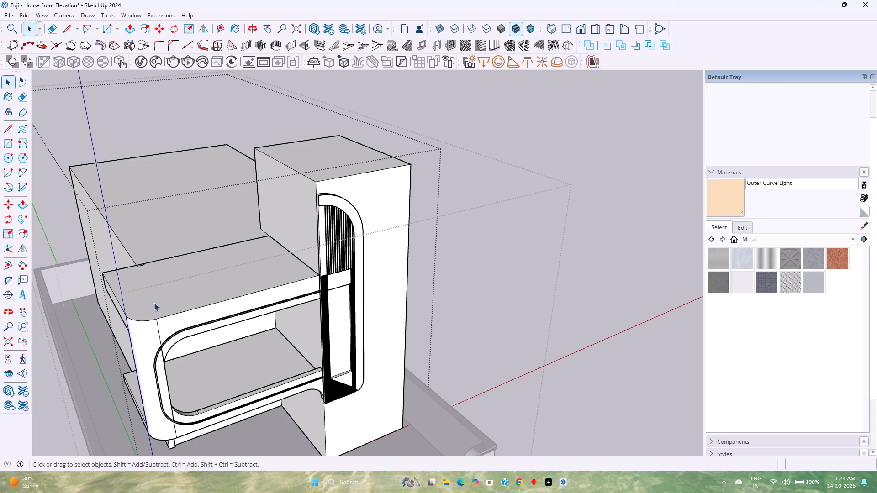
Paste the copied edges into the enclosing house group, in empty space beside the tower.
click(375, 193)
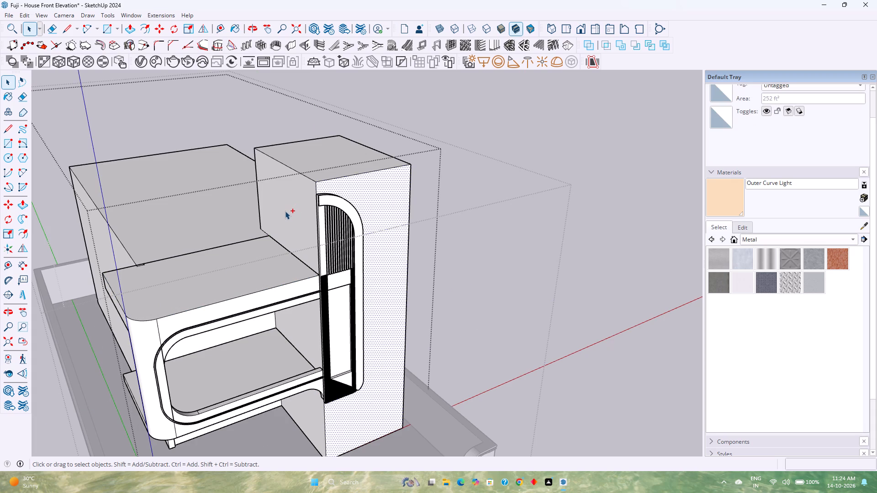
key(ctrl+v)
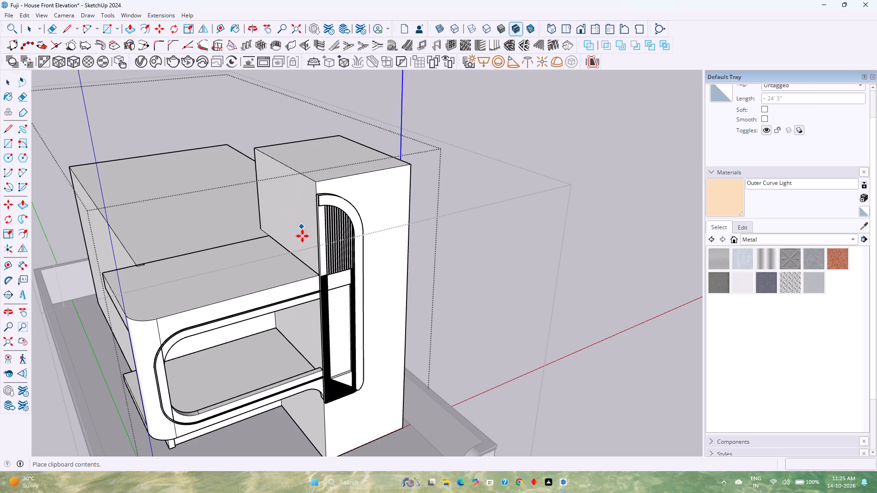
scroll(308, 246, down, 9)
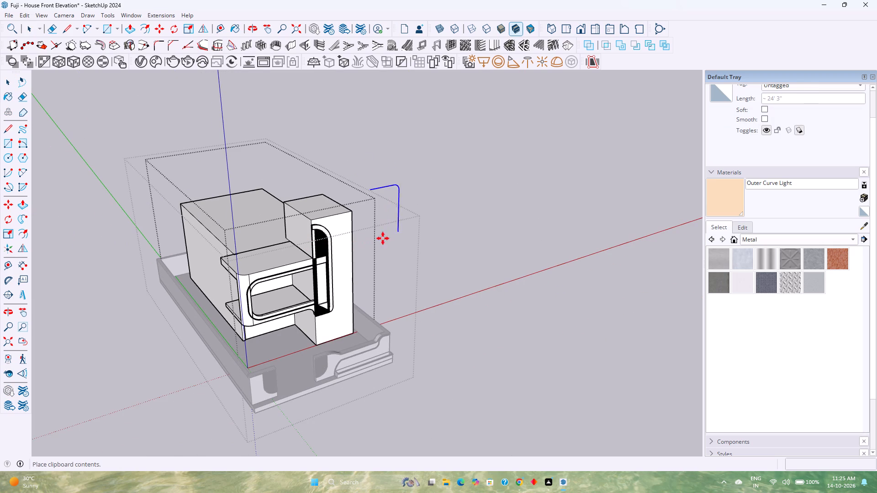
click(401, 238)
Rotate the pasted edges 90 degrees about the red axis, pivoting on their lower endpoint, so the outline lies flat.
scroll(433, 235, up, 1)
middle_drag(433, 235, 285, 268)
middle_drag(269, 269, 261, 270)
middle_drag(258, 270, 225, 275)
click(171, 26)
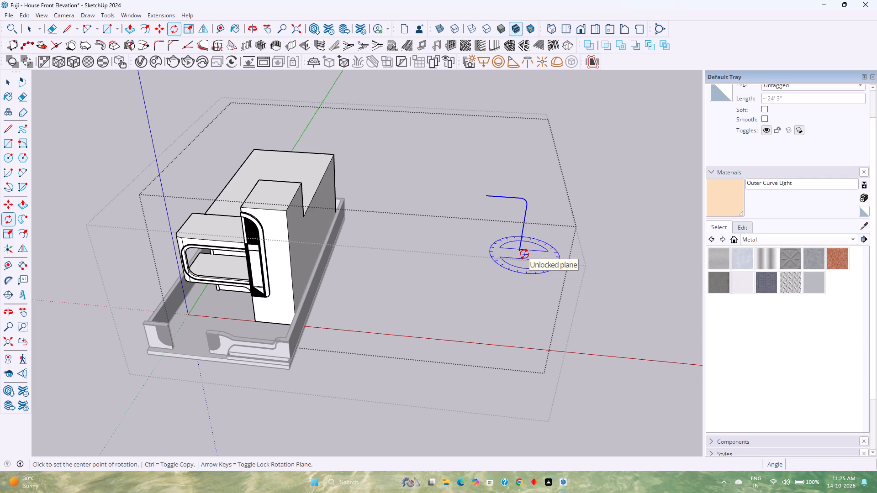
key(Left)
key(Right)
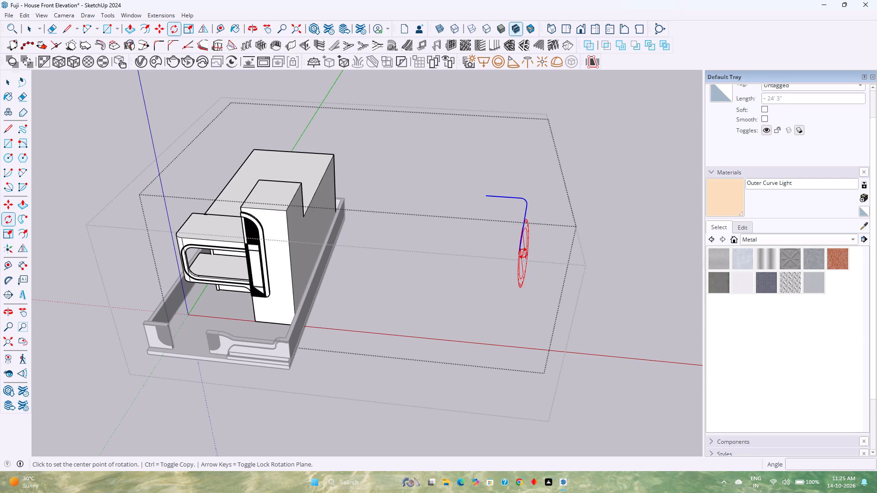
scroll(522, 253, up, 10)
click(522, 253)
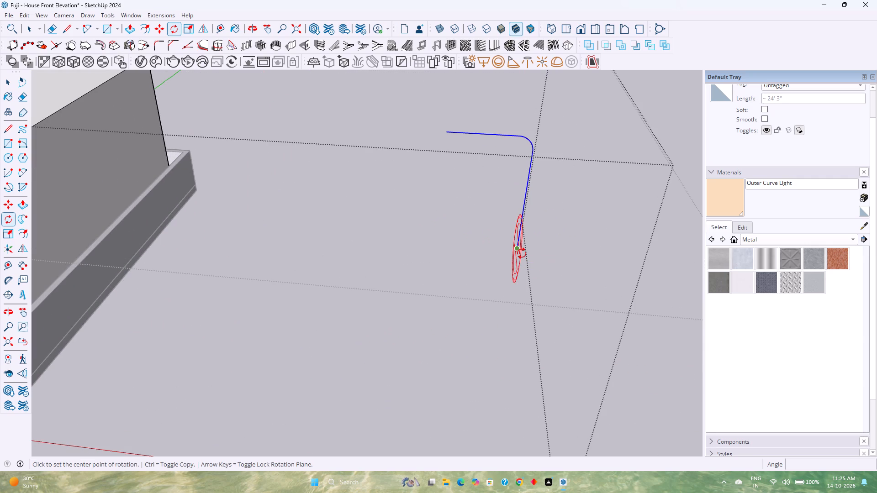
click(446, 132)
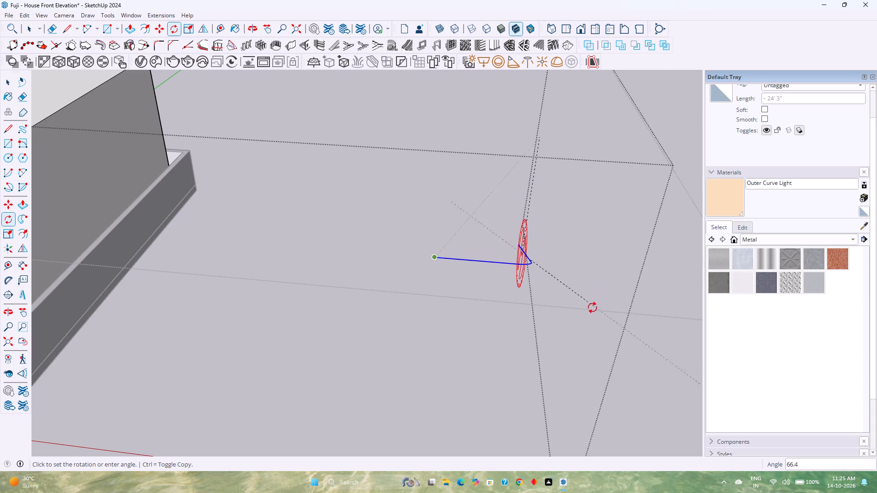
text(90)
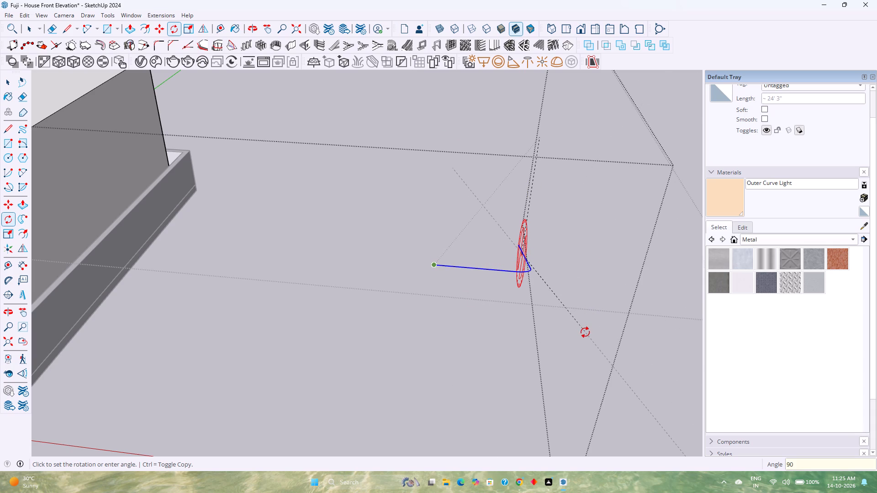
key(Return)
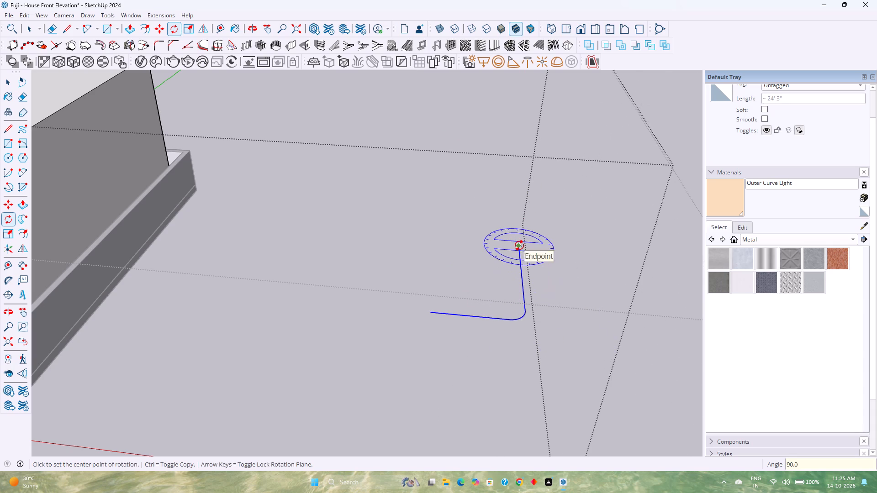
Rotate the flat outline 90 degrees in the horizontal plane about the free end of its short edge.
click(433, 314)
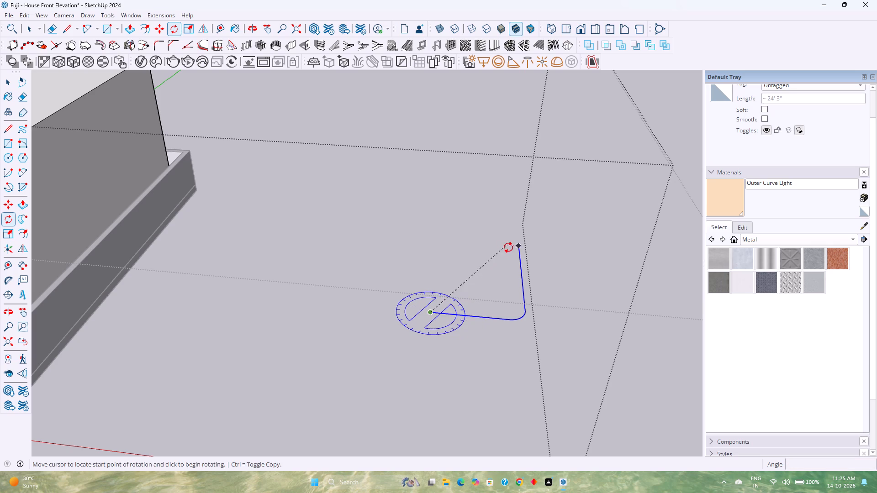
click(520, 246)
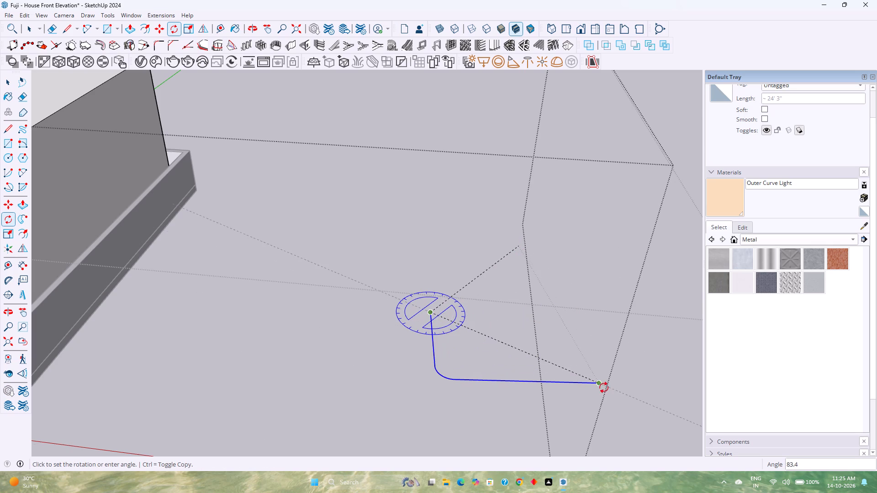
text(90)
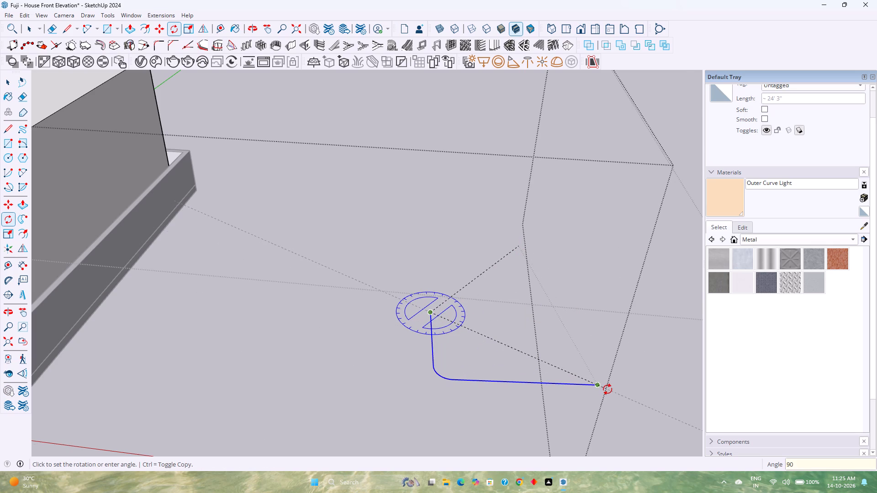
key(Return)
Move the outline by the end of its long edge onto the tower's top front corner nearest the balcony, and deselect it.
scroll(515, 383, down, 11)
scroll(544, 402, up, 1)
scroll(546, 402, down, 4)
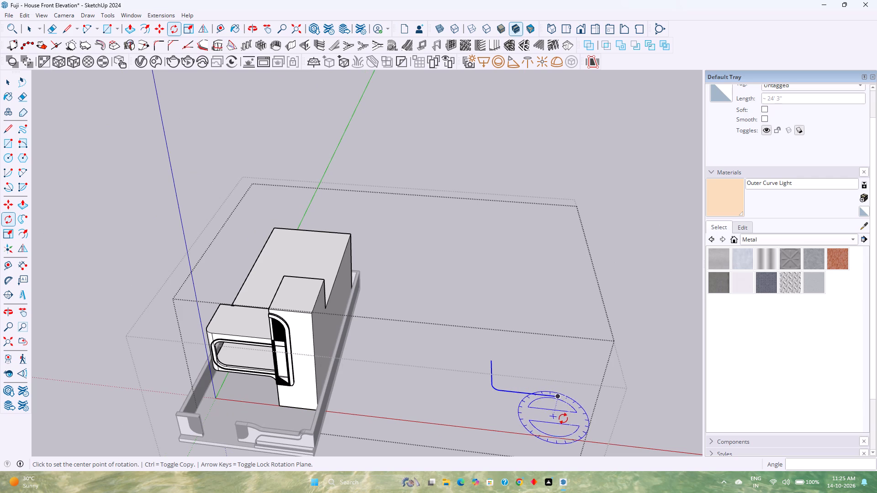
key(m)
click(559, 399)
scroll(244, 303, up, 1)
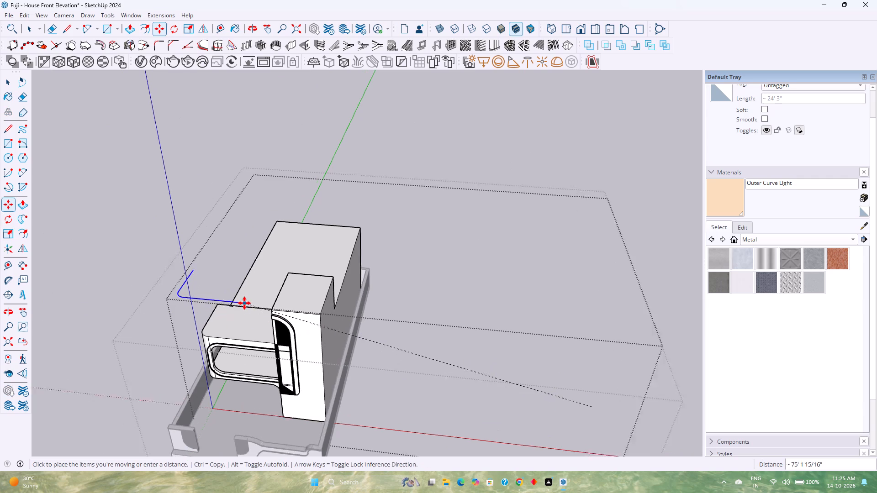
scroll(244, 303, up, 8)
middle_drag(274, 319, 324, 309)
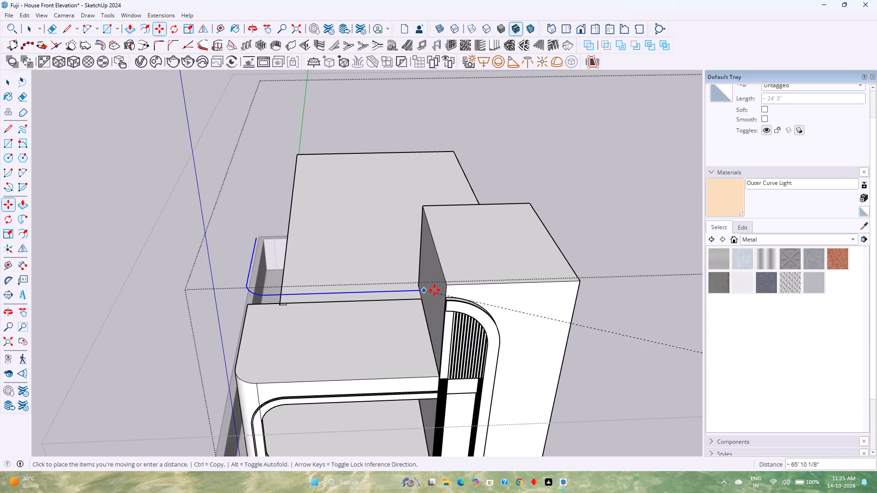
click(446, 290)
middle_drag(390, 322, 375, 273)
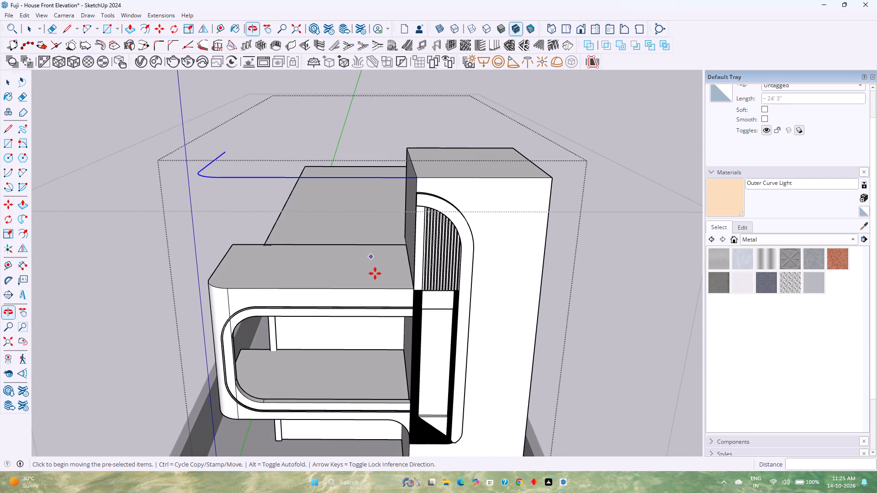
key(space)
key(Escape)
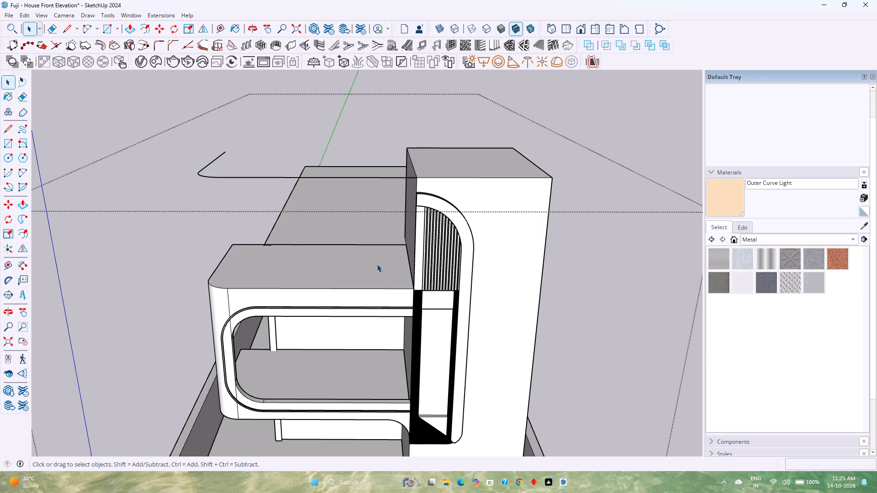
Inside the tower's group, weld the copied outline's long edge to the tower's top front edge.
middle_drag(390, 235, 407, 260)
double_click(481, 227)
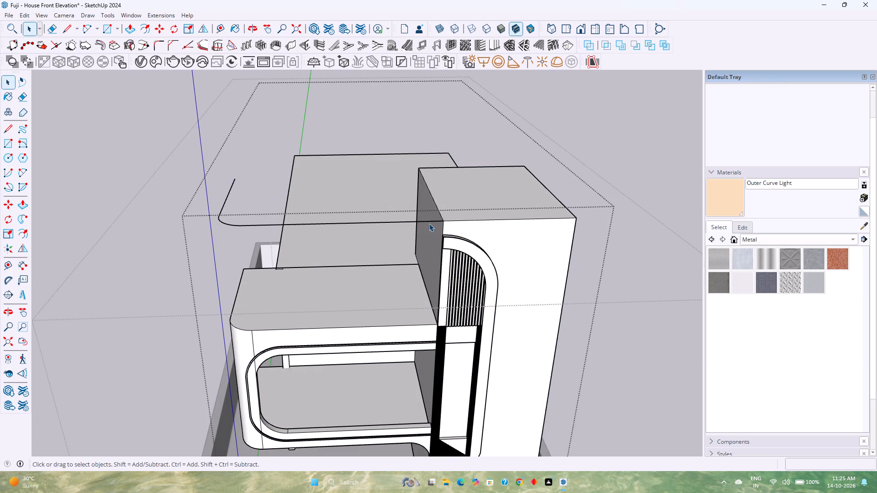
click(429, 222)
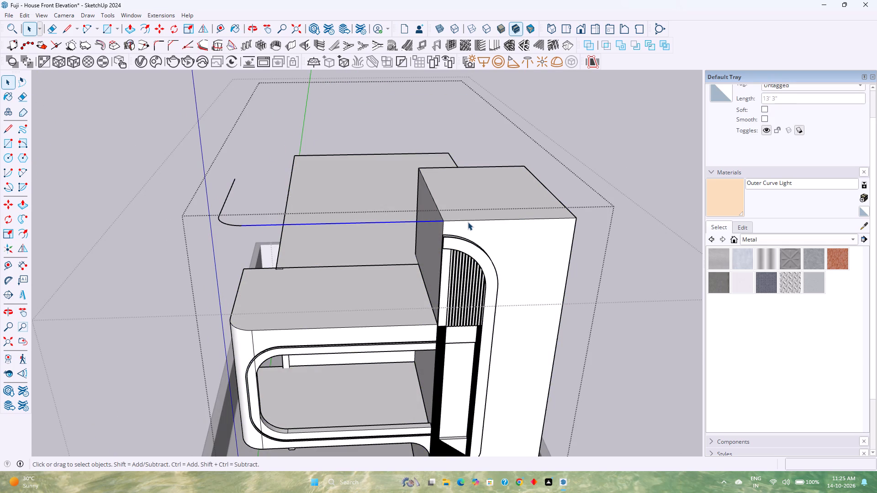
click(469, 221)
ctrl+click(408, 222)
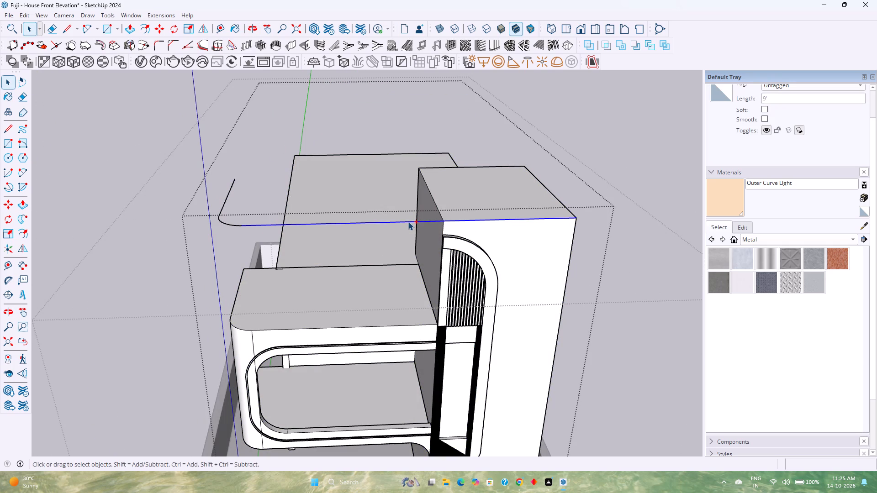
right_click(408, 222)
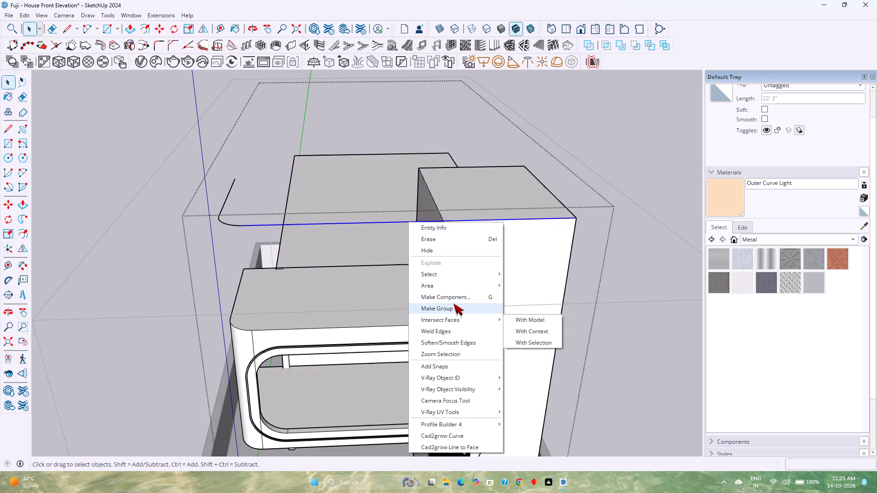
click(454, 327)
key(Escape)
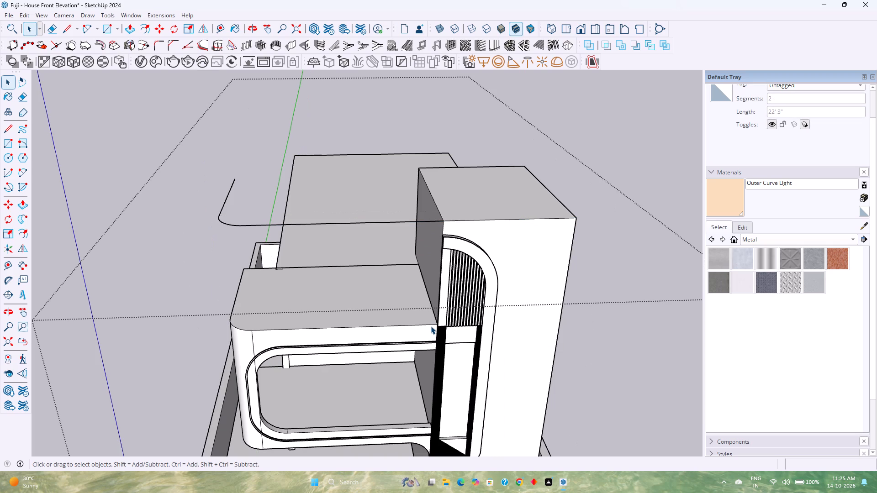
Reopen the group, select the welded edge, and examine the roof outline against the tower and balcony from several angles.
click(423, 221)
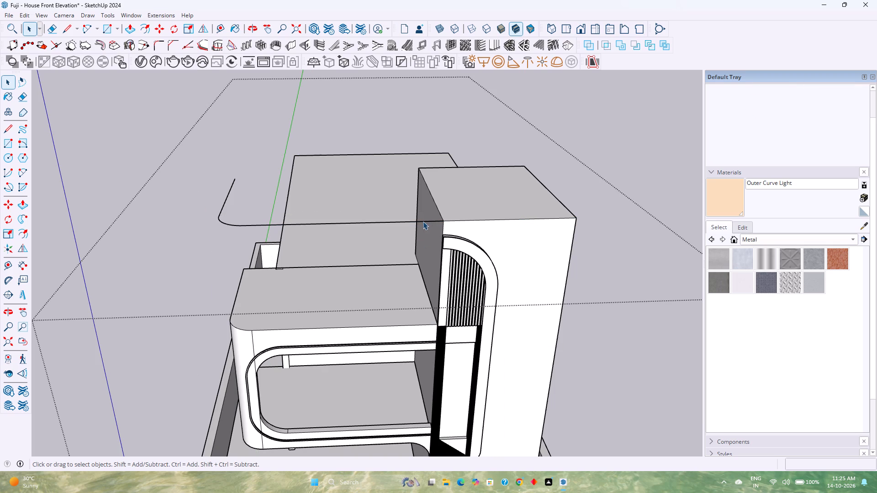
double_click(423, 221)
click(423, 221)
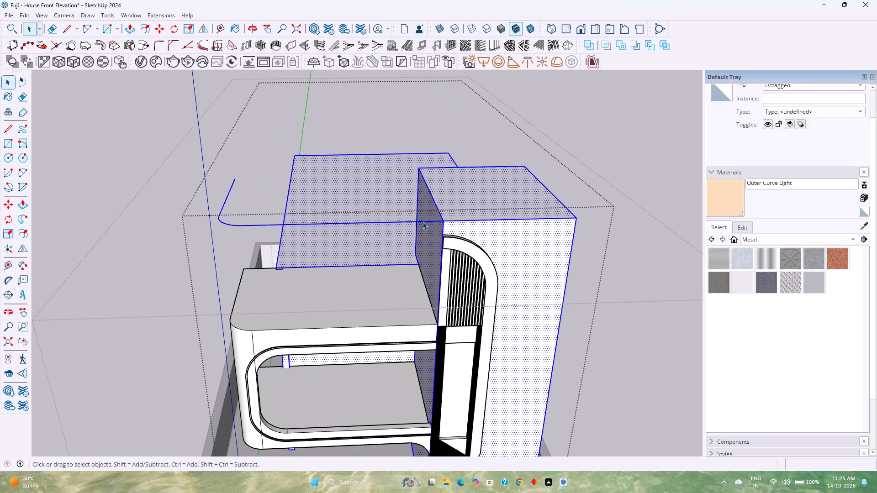
click(408, 222)
middle_drag(295, 296, 289, 245)
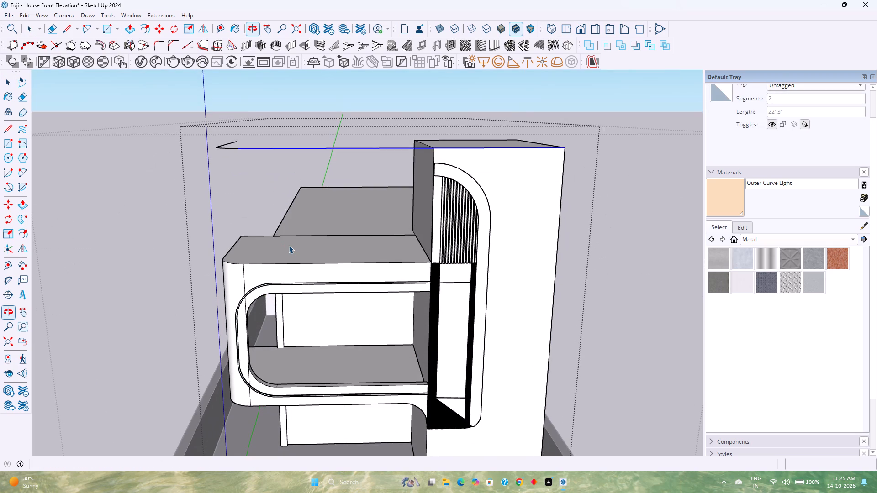
scroll(289, 245, down, 1)
key(Escape)
scroll(289, 245, down, 2)
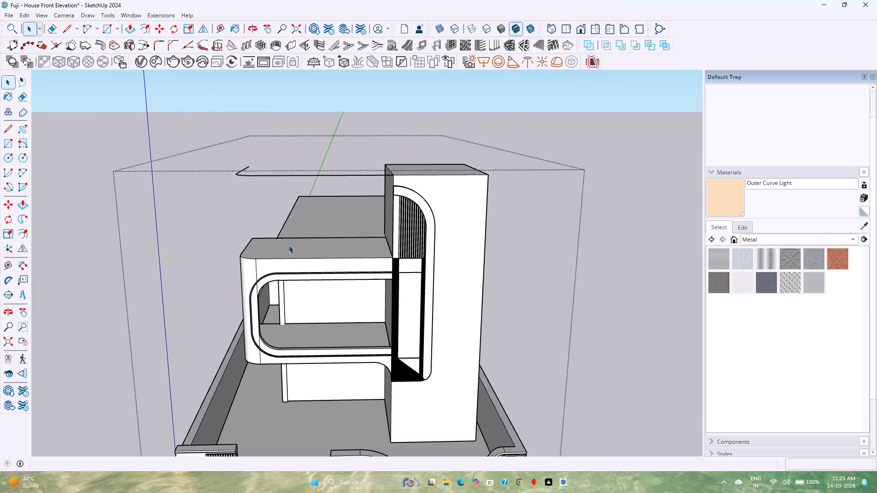
middle_drag(306, 280, 307, 252)
scroll(307, 252, down, 1)
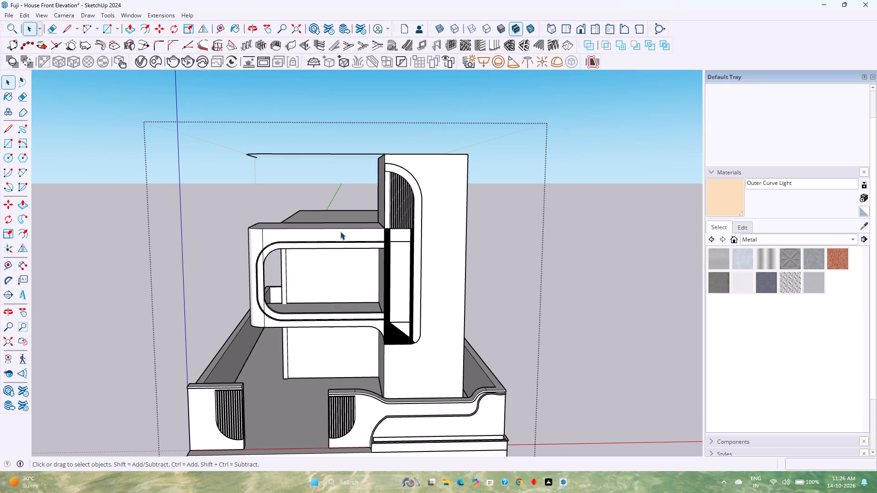
shift+middle_drag(385, 212, 358, 239)
scroll(356, 239, up, 1)
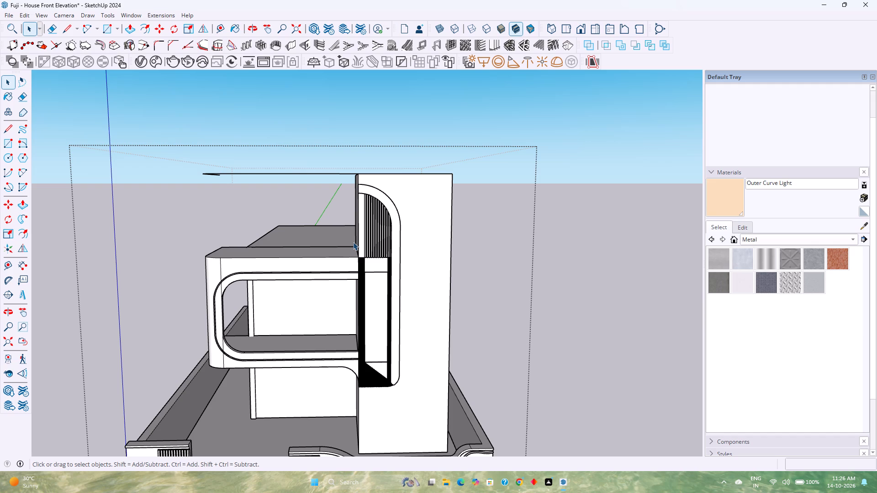
scroll(353, 242, up, 1)
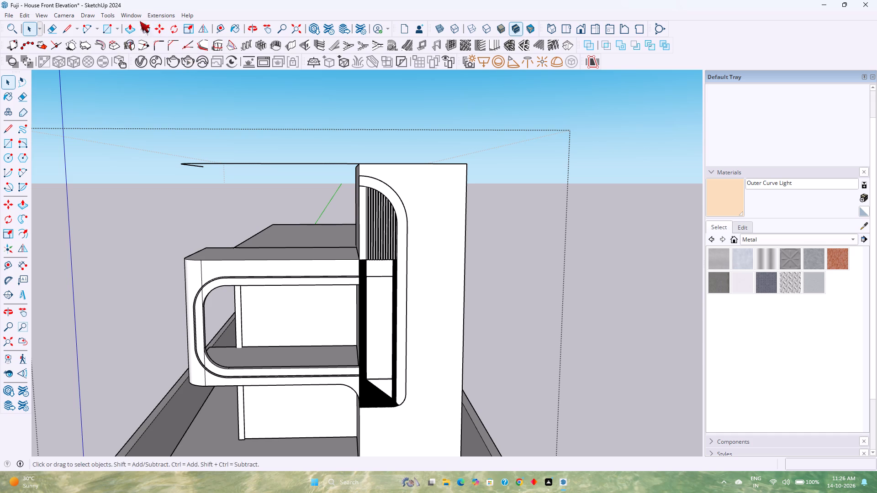
Place a vertical guide on the tower front, 10" in from the outer edge farthest from the balcony.
click(217, 25)
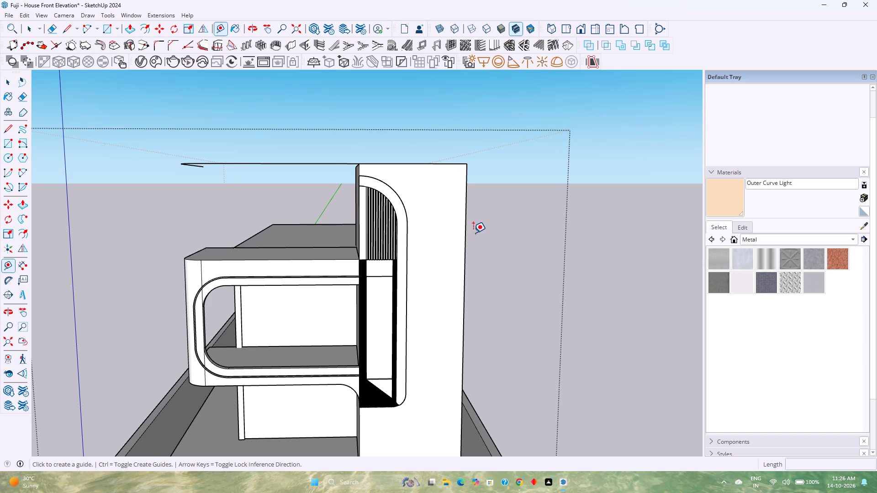
click(465, 233)
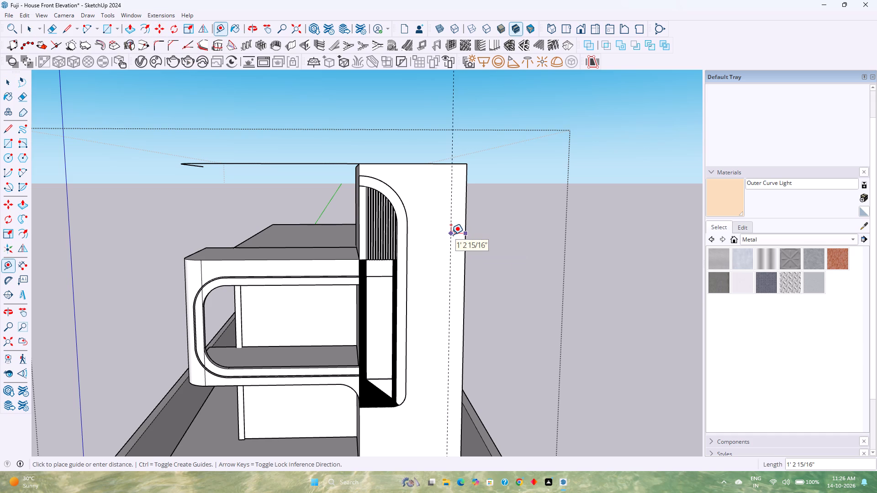
key(9)
key(BackSpace)
text(10)
key(Return)
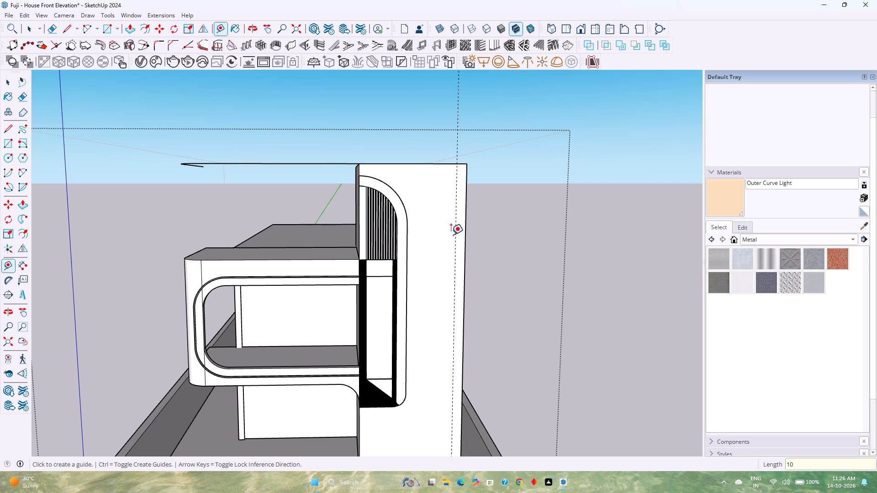
Place a horizontal guide 10" below the roof outline's long edge, across the tower's front face.
scroll(451, 235, up, 1)
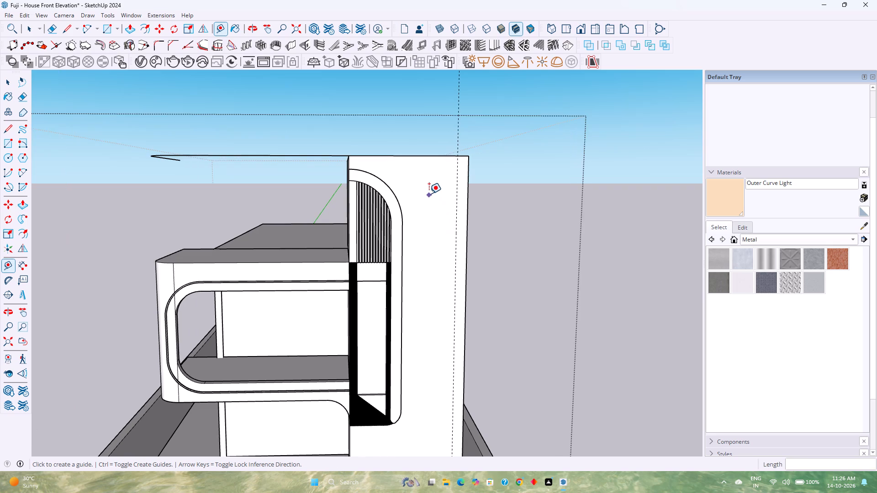
scroll(429, 194, up, 2)
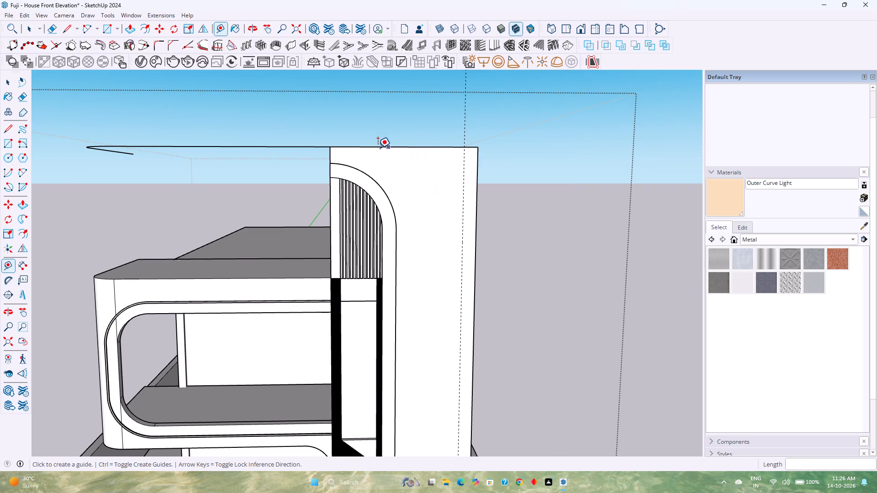
click(295, 146)
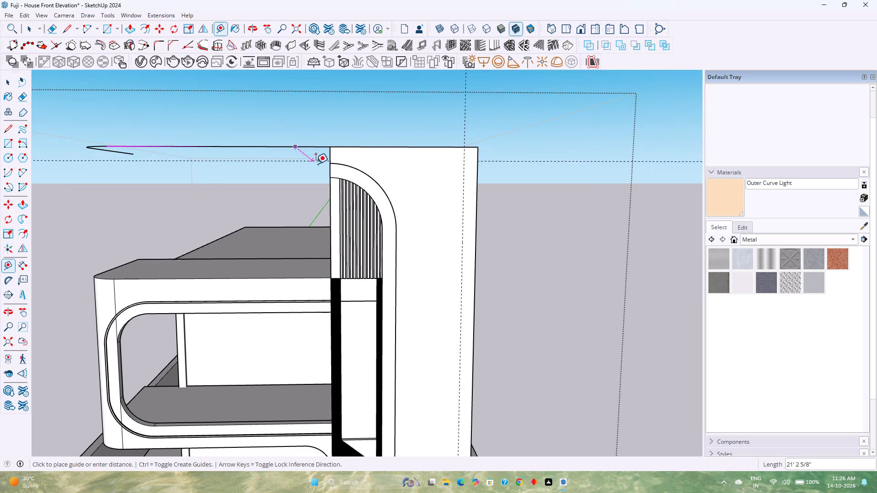
text(10)
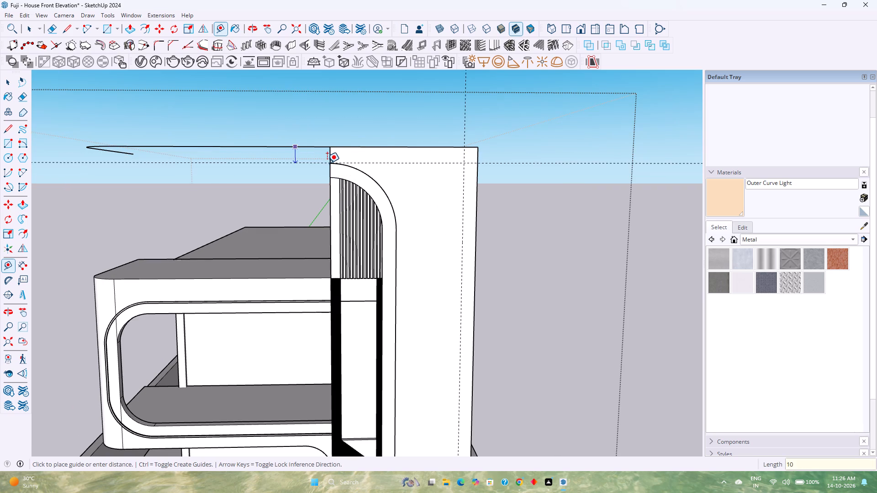
key(Return)
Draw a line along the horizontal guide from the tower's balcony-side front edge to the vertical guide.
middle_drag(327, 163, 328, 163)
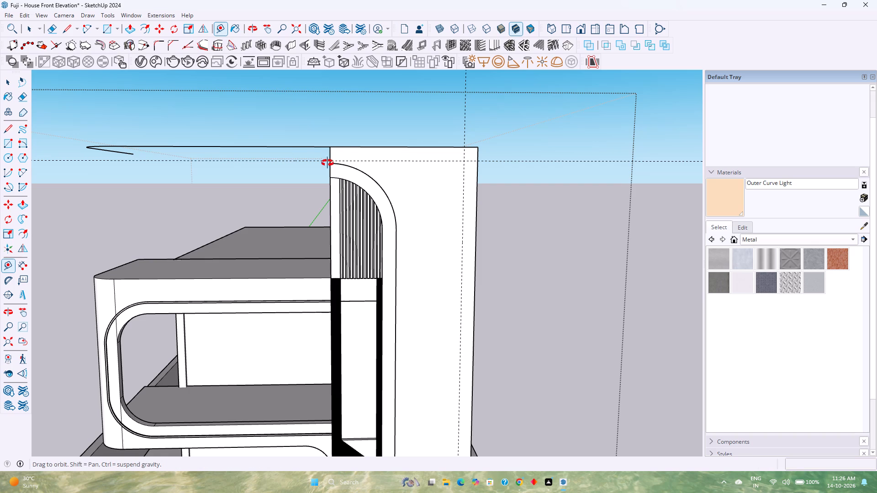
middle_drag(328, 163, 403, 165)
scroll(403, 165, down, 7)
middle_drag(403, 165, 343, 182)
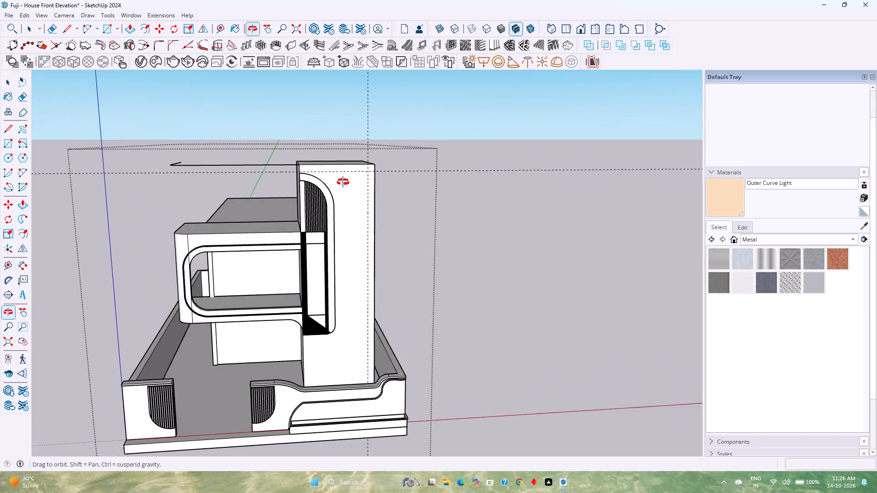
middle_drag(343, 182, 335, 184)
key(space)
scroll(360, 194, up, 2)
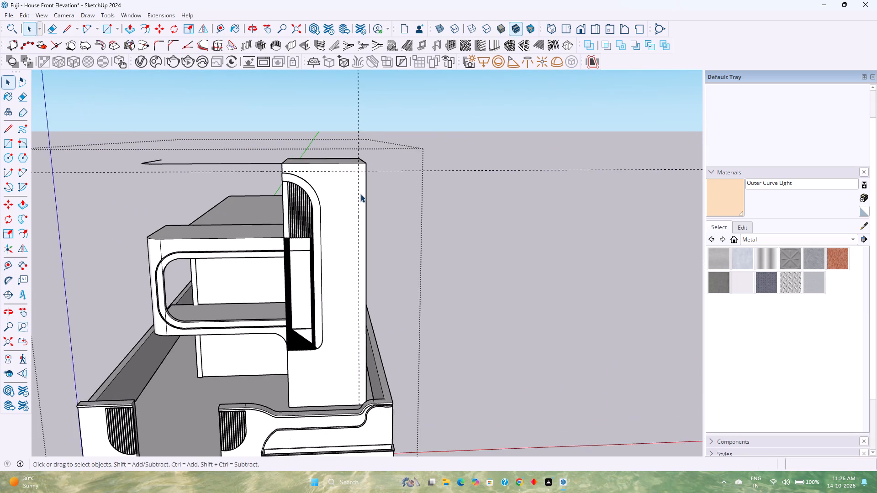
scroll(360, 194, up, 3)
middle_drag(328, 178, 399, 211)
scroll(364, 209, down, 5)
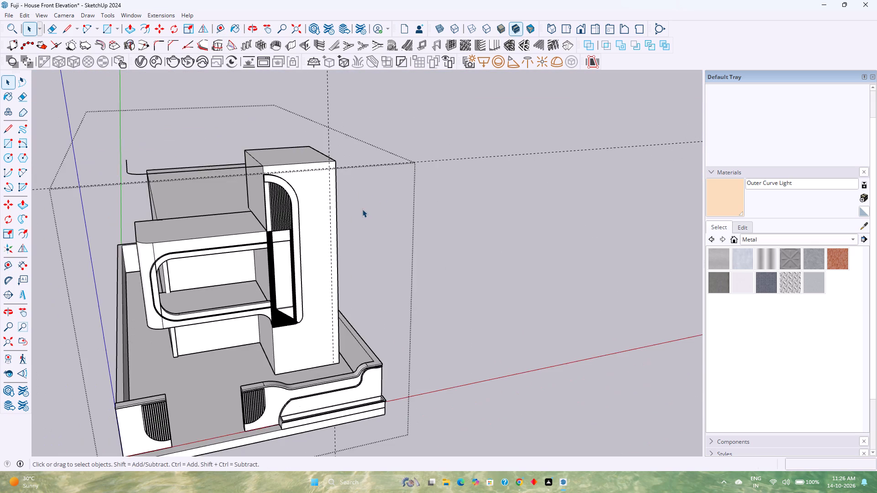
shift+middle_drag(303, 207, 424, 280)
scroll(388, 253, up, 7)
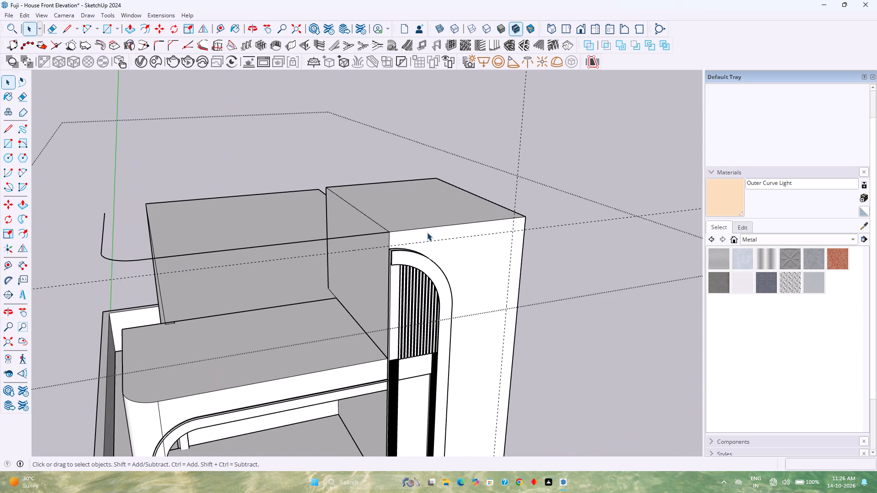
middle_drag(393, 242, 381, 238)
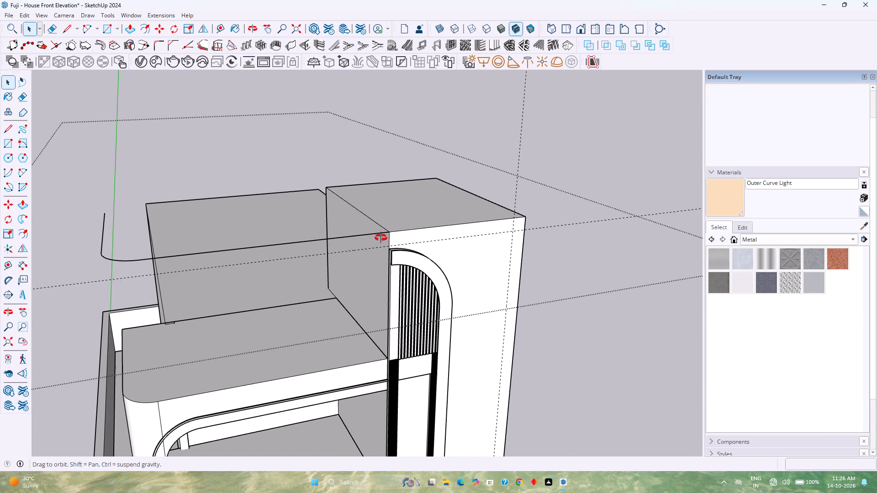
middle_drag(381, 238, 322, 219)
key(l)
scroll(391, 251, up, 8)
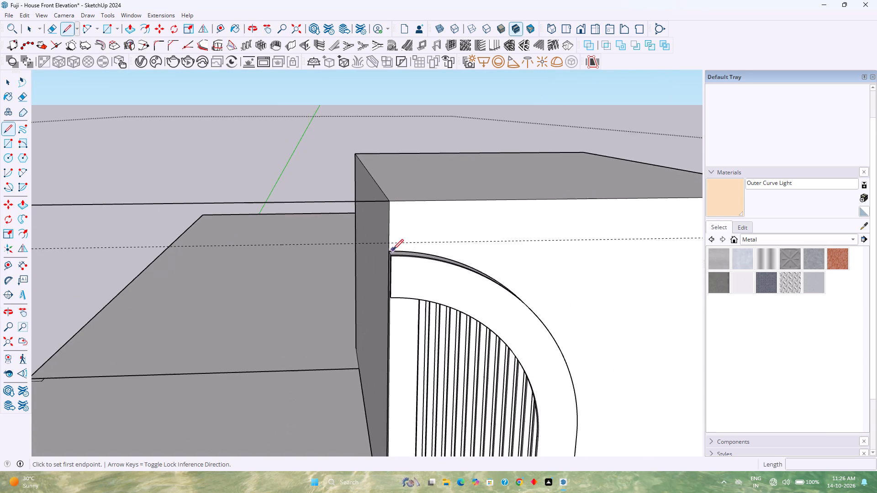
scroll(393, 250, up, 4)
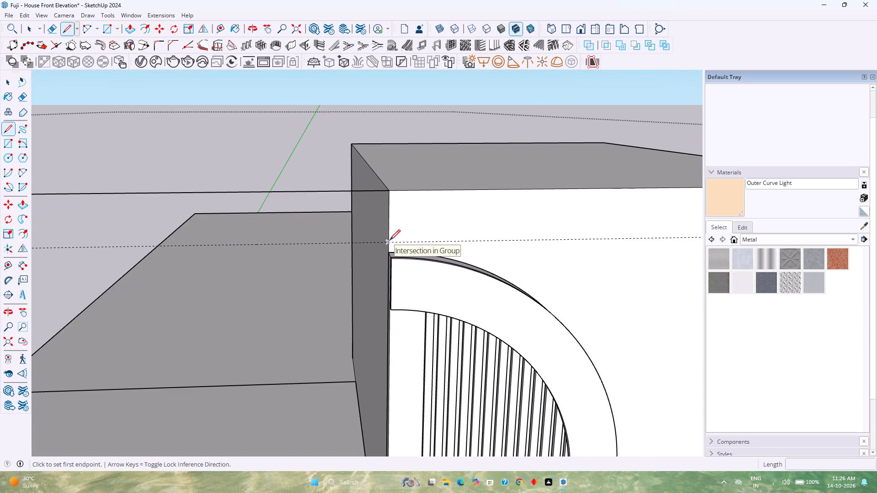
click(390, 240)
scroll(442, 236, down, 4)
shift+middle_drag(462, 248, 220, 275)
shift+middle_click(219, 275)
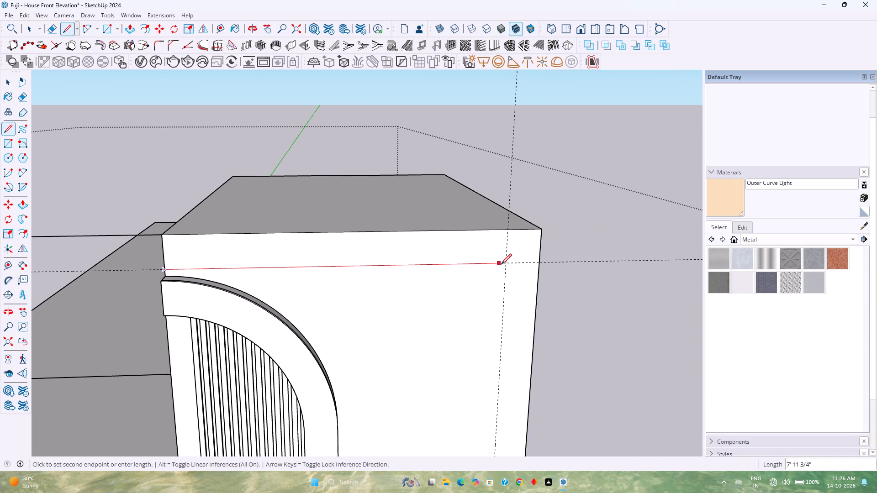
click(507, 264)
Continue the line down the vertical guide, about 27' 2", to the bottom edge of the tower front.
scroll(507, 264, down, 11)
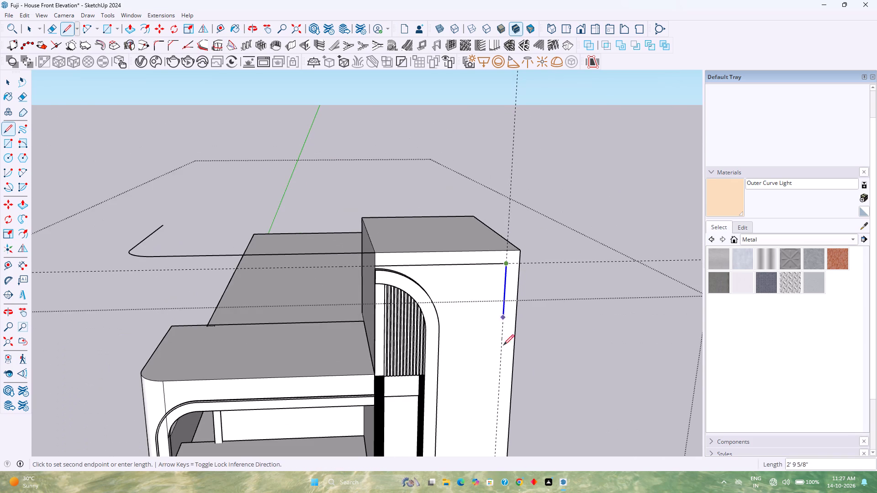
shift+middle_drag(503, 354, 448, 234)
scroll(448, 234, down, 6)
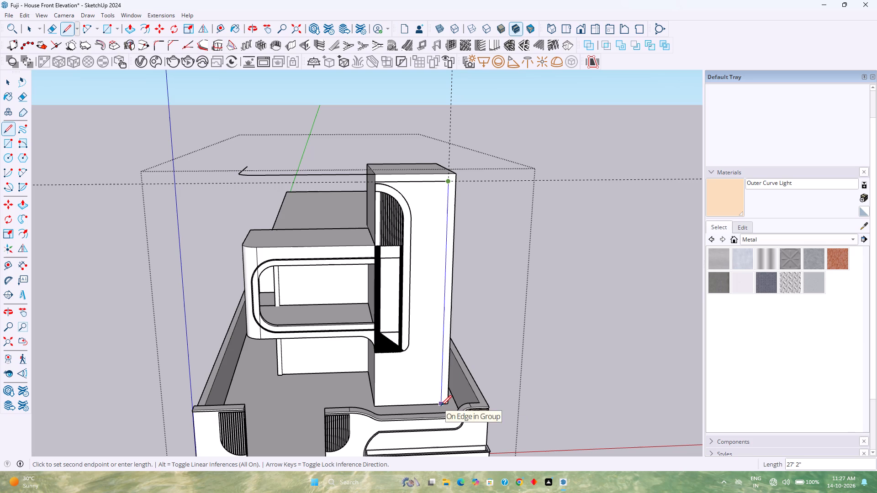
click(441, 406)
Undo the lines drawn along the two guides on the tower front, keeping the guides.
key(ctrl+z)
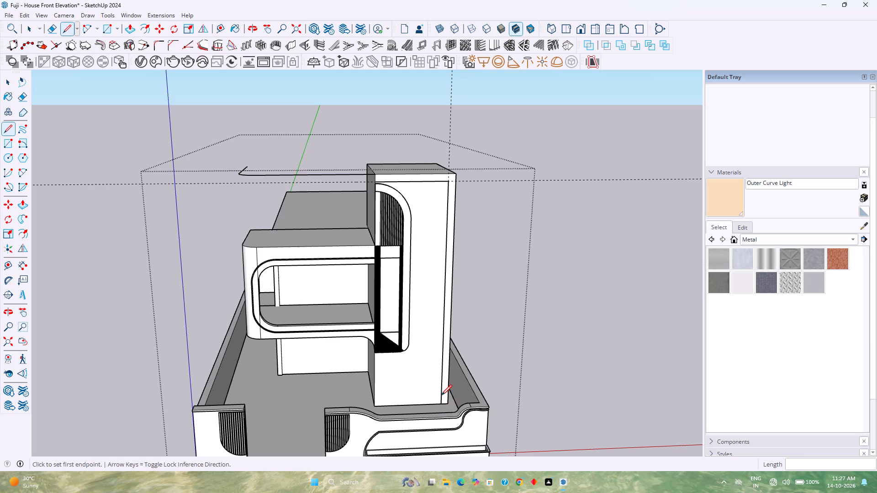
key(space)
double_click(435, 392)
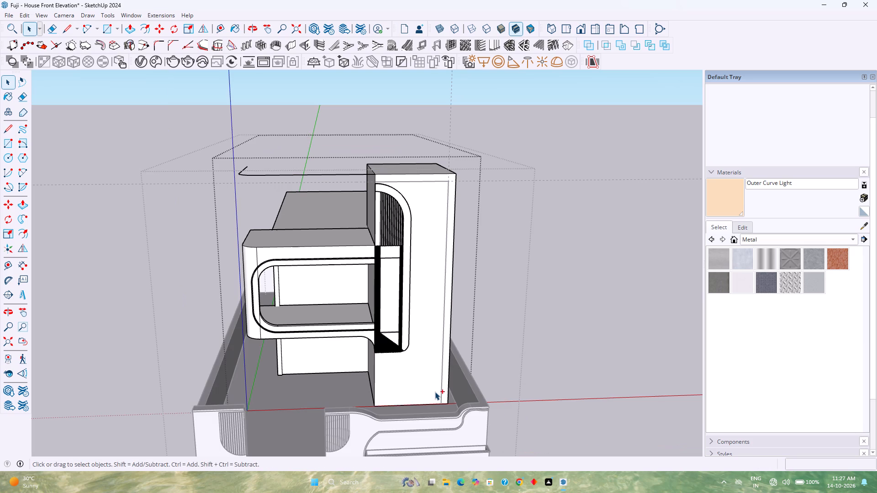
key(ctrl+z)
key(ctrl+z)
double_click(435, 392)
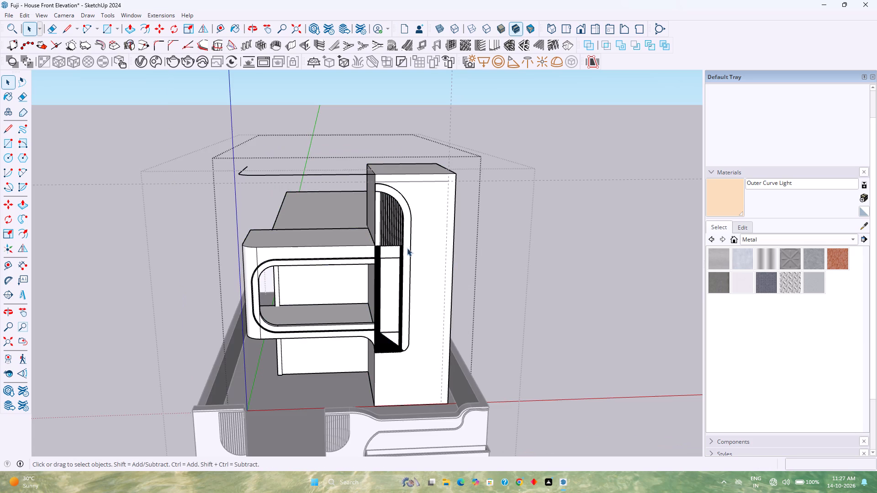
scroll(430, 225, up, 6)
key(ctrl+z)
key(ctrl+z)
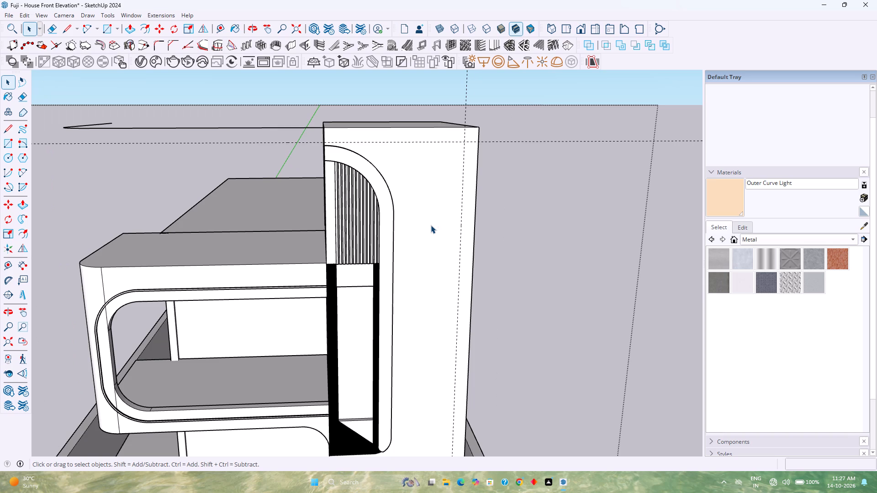
Draw a line about 8' 3" along the horizontal guide, from the tower's balcony-side front edge to the vertical guide.
double_click(431, 225)
scroll(431, 225, up, 3)
key(l)
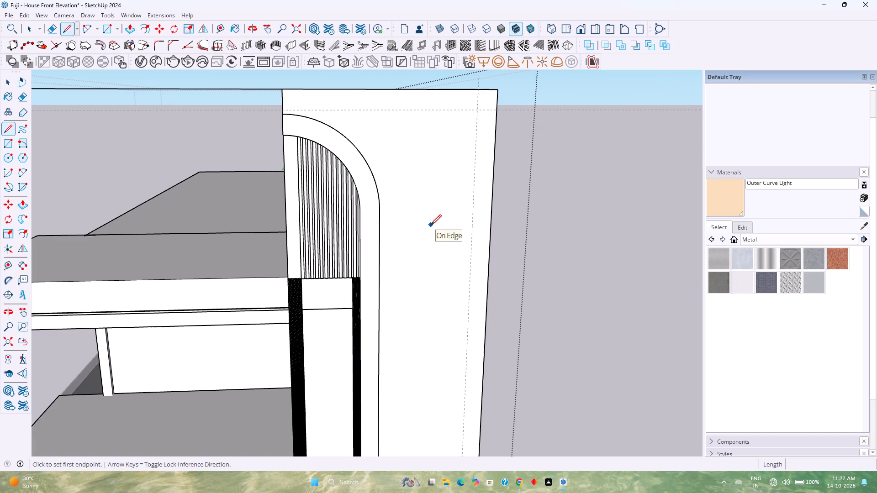
shift+middle_drag(427, 219, 370, 351)
scroll(222, 252, up, 3)
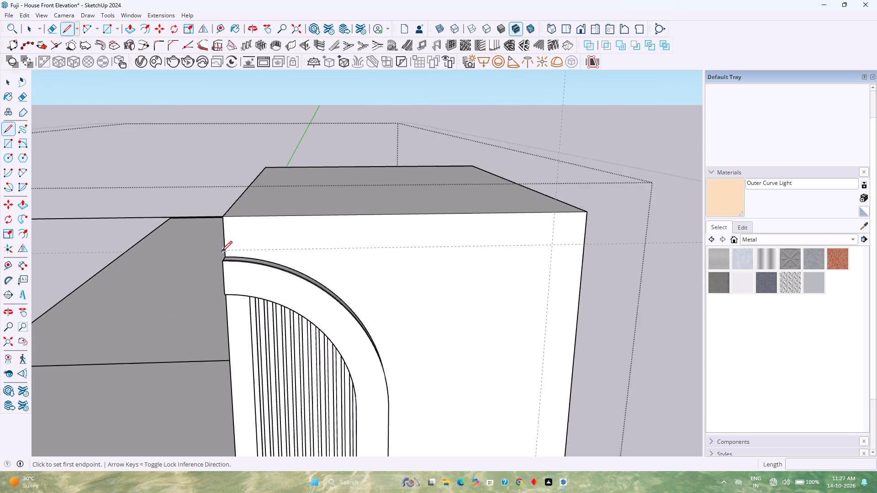
scroll(222, 252, up, 4)
scroll(222, 252, down, 4)
click(226, 248)
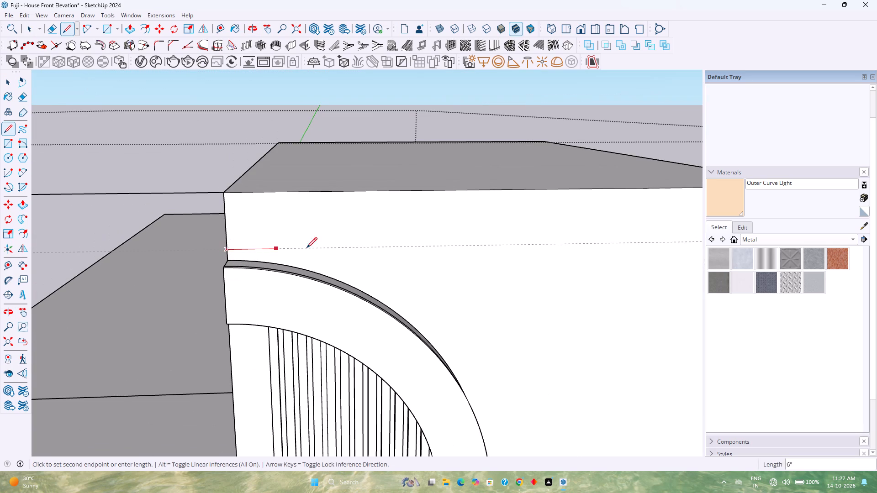
scroll(316, 248, down, 5)
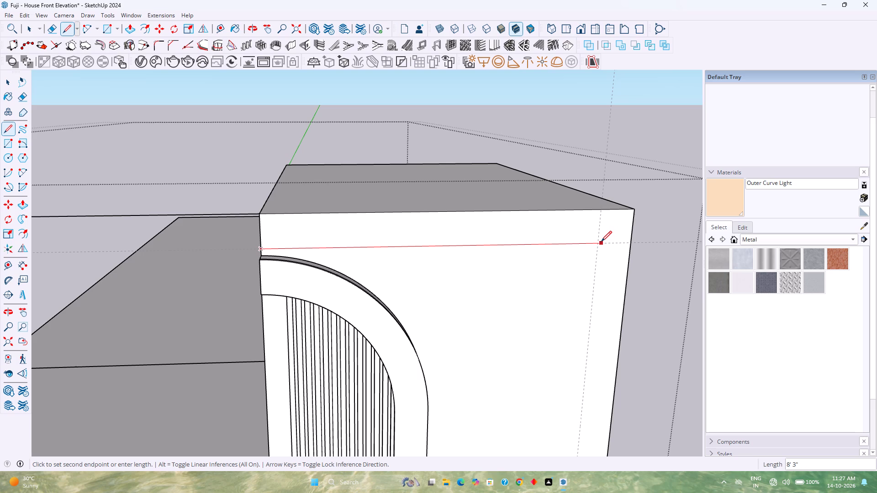
click(598, 243)
Continue the line straight down the vertical guide, about 27' 2", to the bottom edge of the tower front.
scroll(597, 354, down, 5)
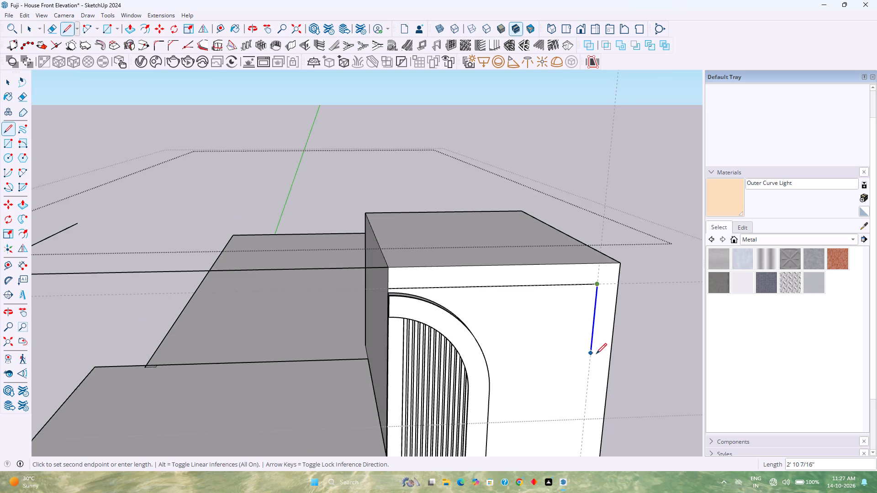
shift+middle_drag(596, 354, 503, 264)
scroll(497, 256, down, 12)
shift+middle_drag(503, 289, 481, 237)
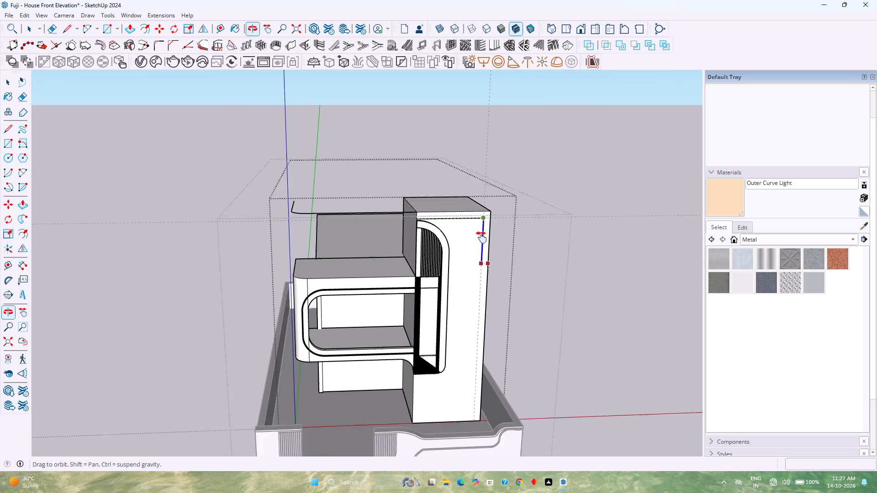
shift+middle_drag(481, 237, 474, 208)
scroll(460, 360, up, 2)
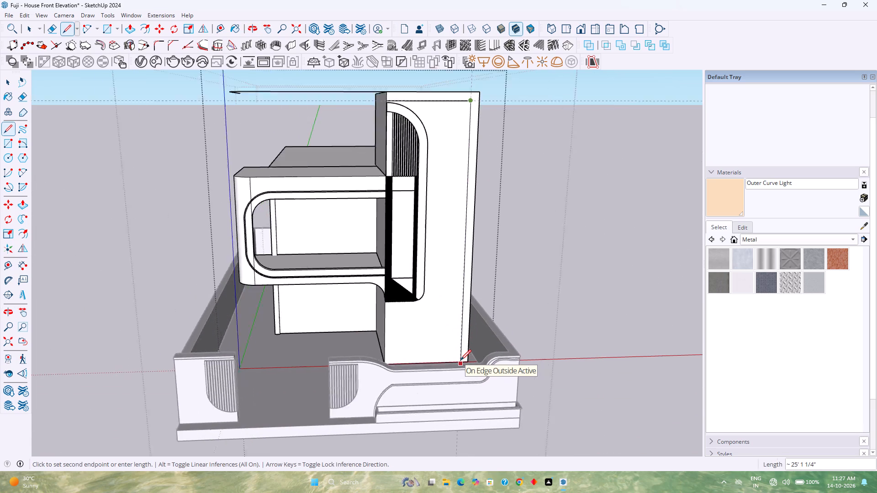
scroll(460, 360, up, 10)
key(Up)
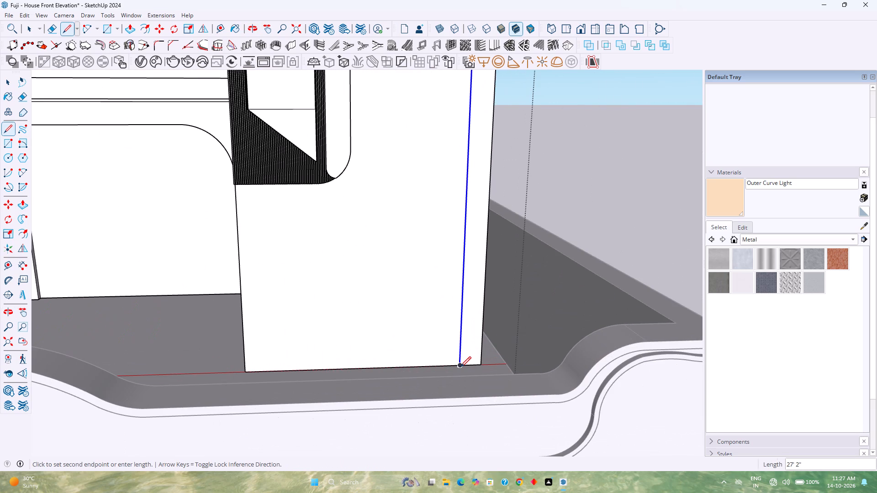
click(460, 367)
Push/Pull the border strip along the tower front's top and outer side forward by 9".
key(p)
click(469, 330)
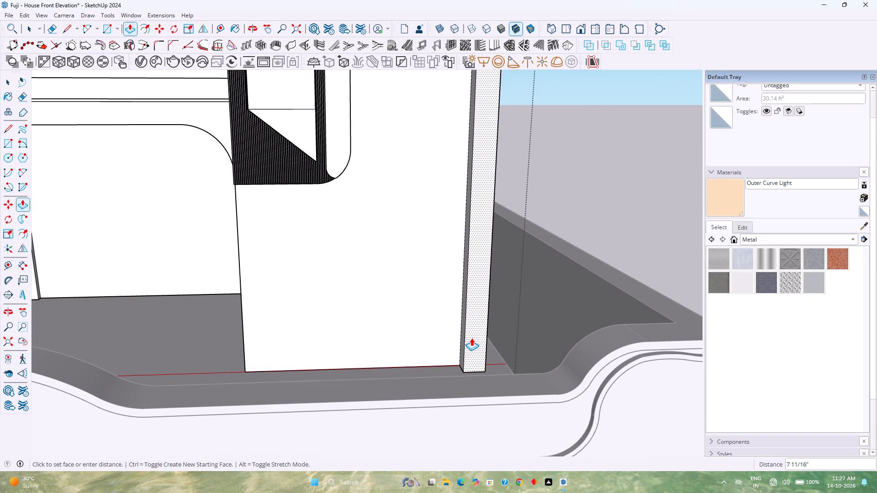
scroll(471, 338, down, 11)
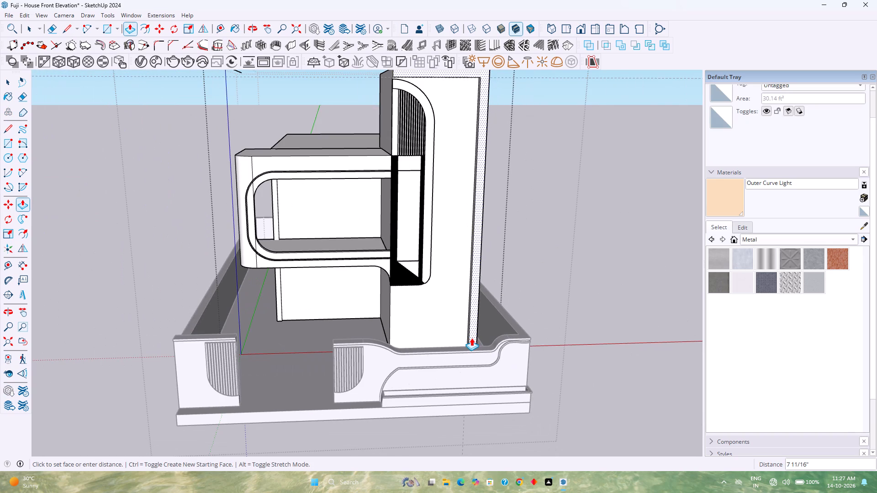
key(9)
key(Return)
scroll(456, 320, down, 3)
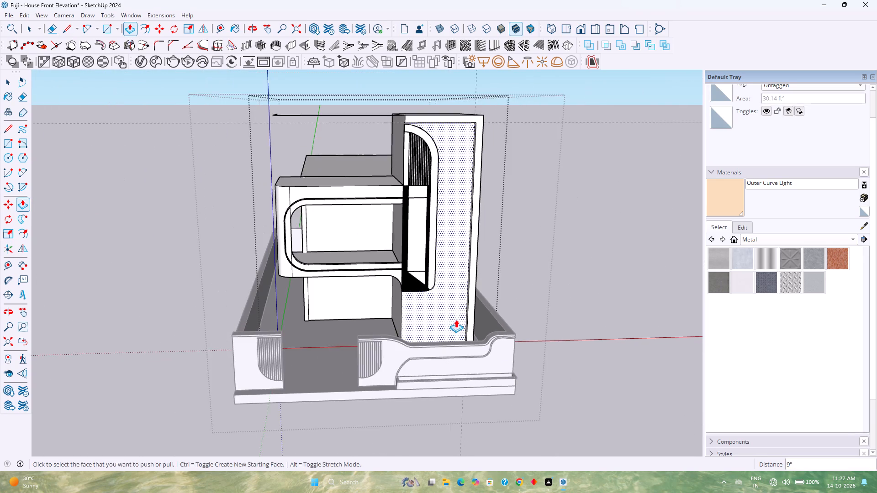
Draw a vertical line on the tower's balcony side closing off the projecting border's end face, from its lower inner corner to the roof edge.
shift+middle_drag(453, 314, 497, 425)
scroll(439, 266, up, 5)
middle_drag(439, 266, 555, 314)
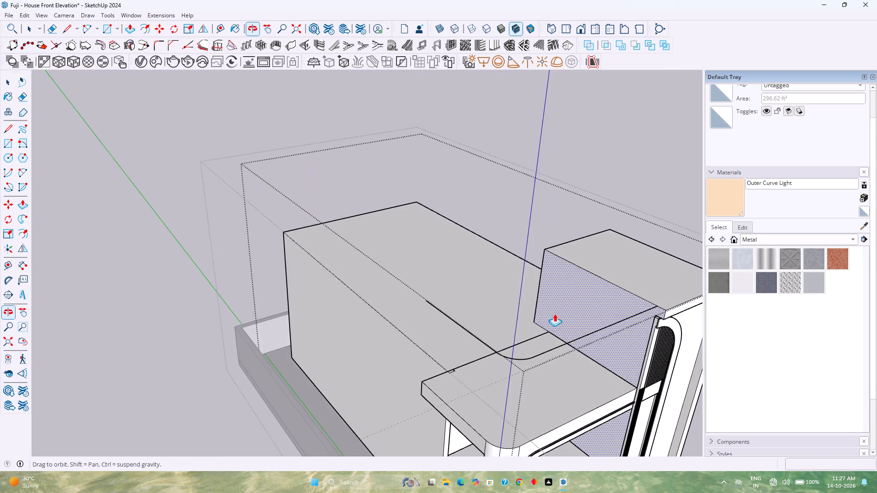
shift+middle_drag(553, 311, 437, 361)
scroll(460, 356, up, 4)
middle_drag(478, 361, 474, 332)
middle_drag(474, 330, 475, 322)
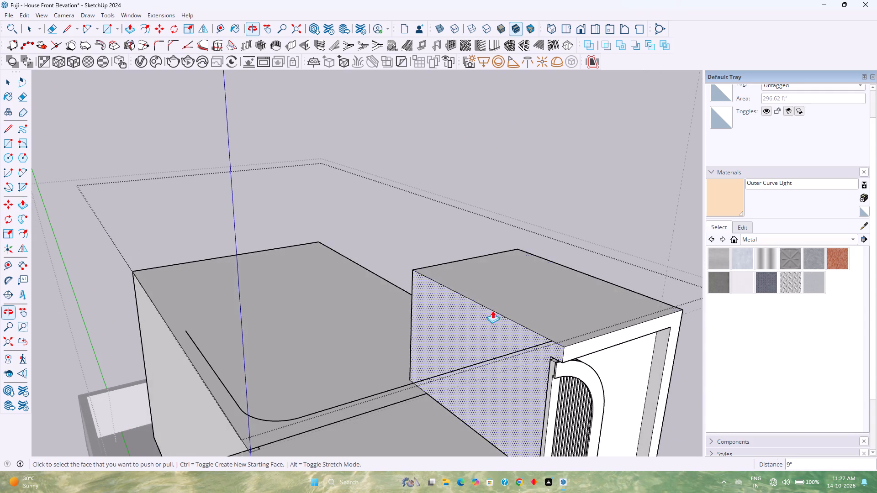
key(l)
scroll(562, 352, up, 6)
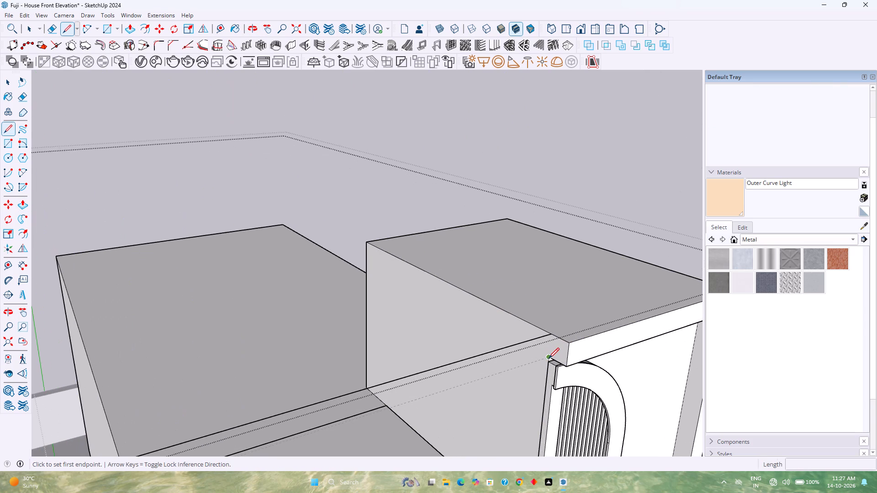
scroll(549, 358, up, 7)
click(546, 357)
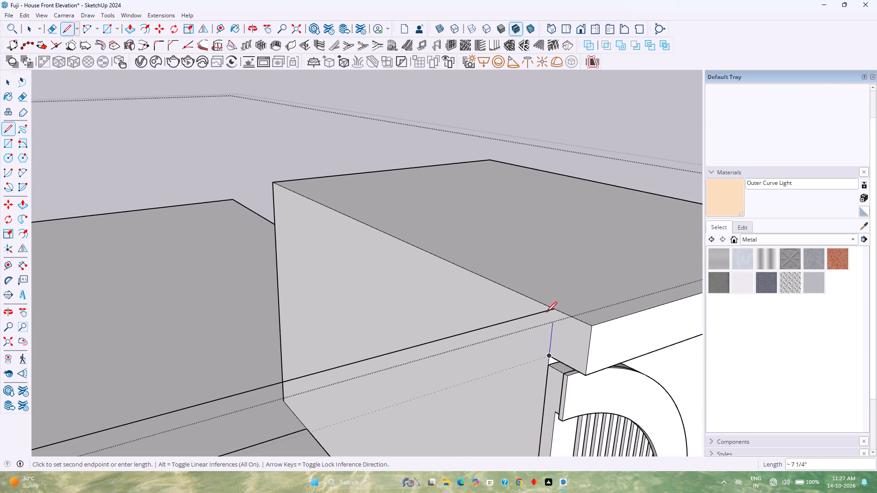
click(551, 309)
key(space)
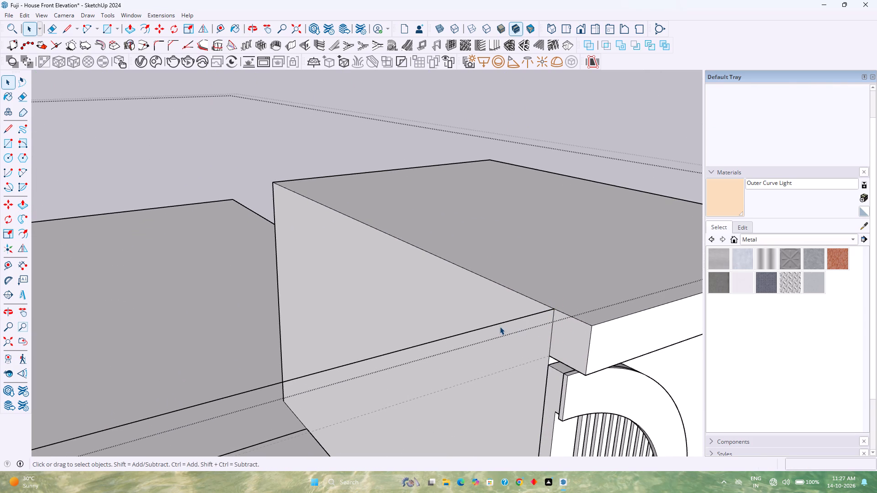
Extrude the border's end face with Follow Me along the roof outline's long edge, rounded corner and short return.
click(498, 326)
scroll(498, 325, down, 2)
click(415, 345)
click(415, 345)
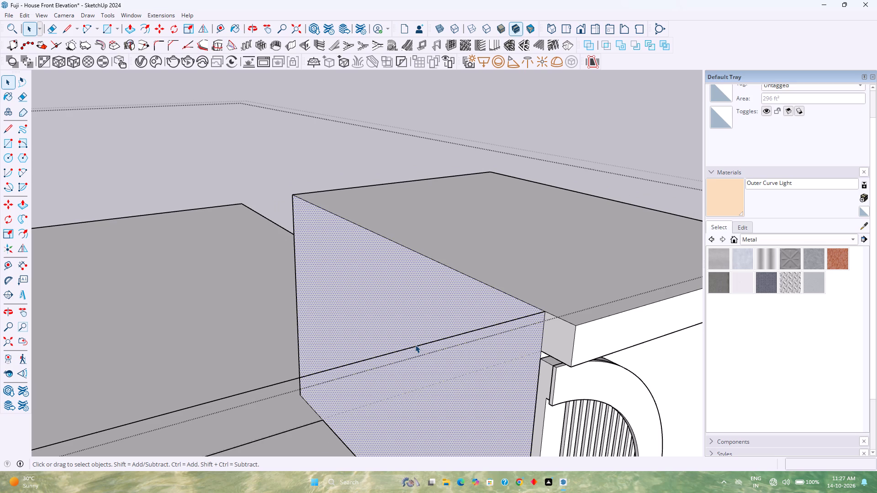
click(413, 346)
scroll(413, 346, down, 10)
ctrl+middle_drag(371, 363, 389, 357)
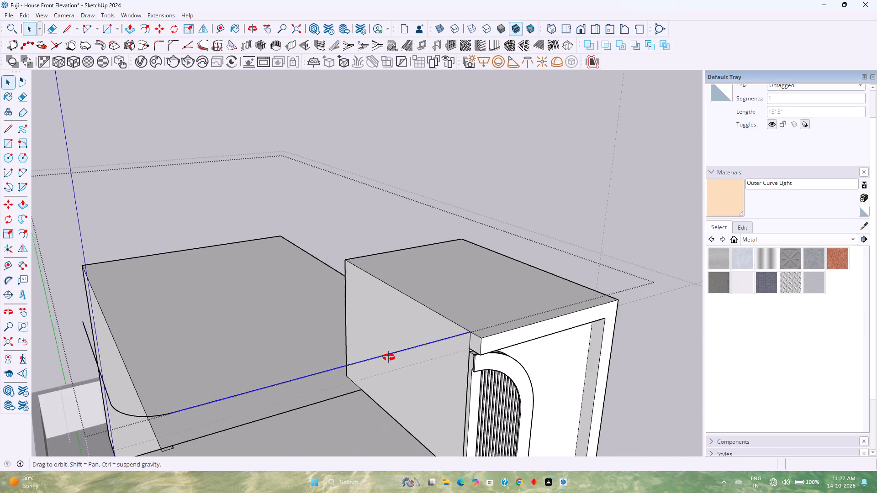
ctrl+middle_drag(389, 357, 511, 324)
middle_drag(515, 325, 449, 344)
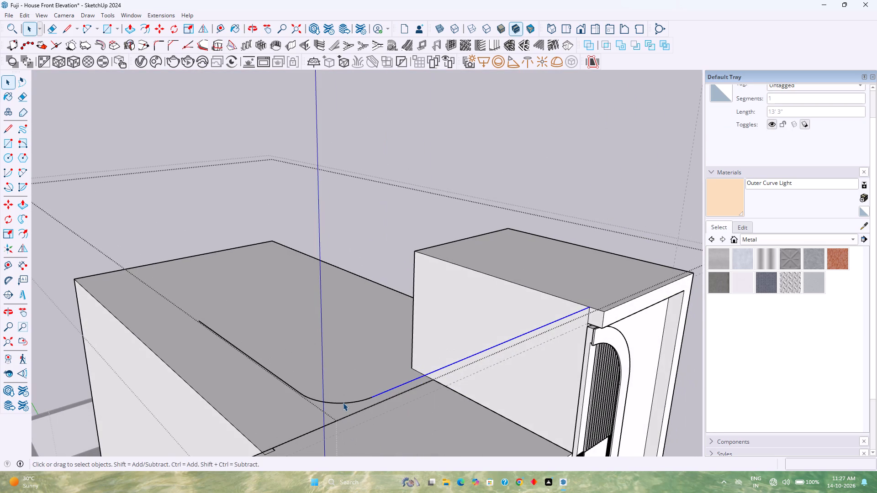
ctrl+click(343, 404)
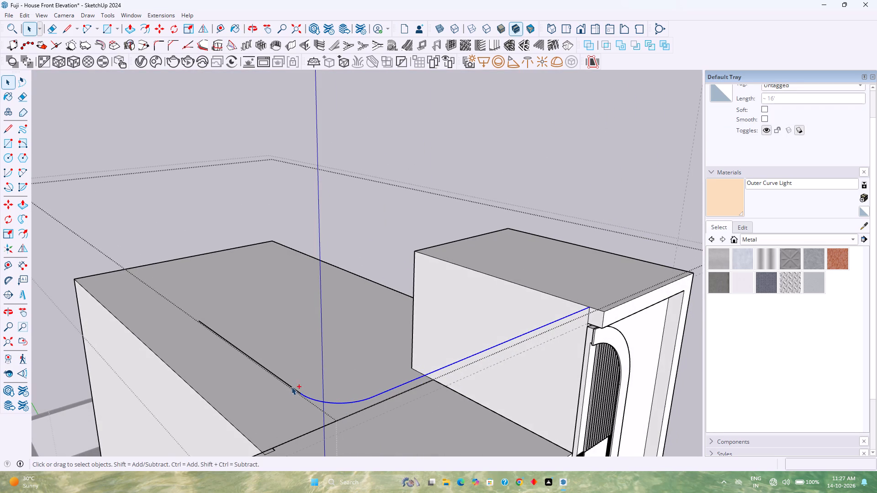
ctrl+click(290, 384)
scroll(290, 384, down, 4)
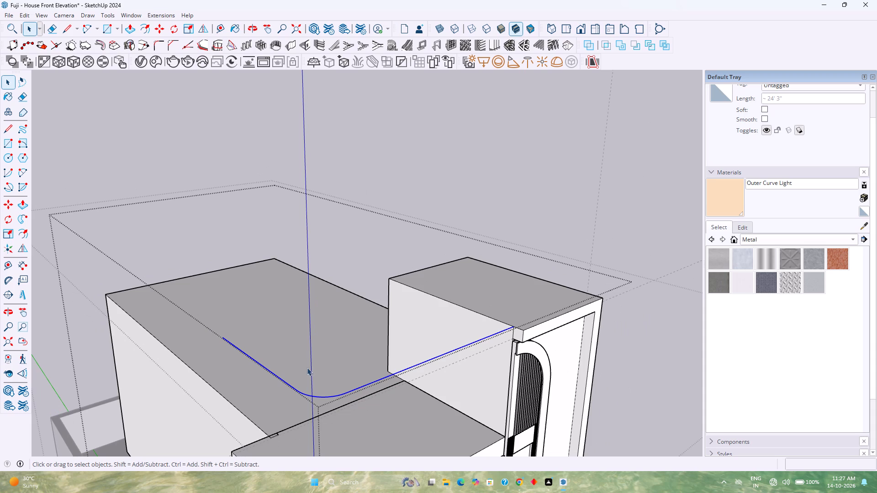
click(19, 220)
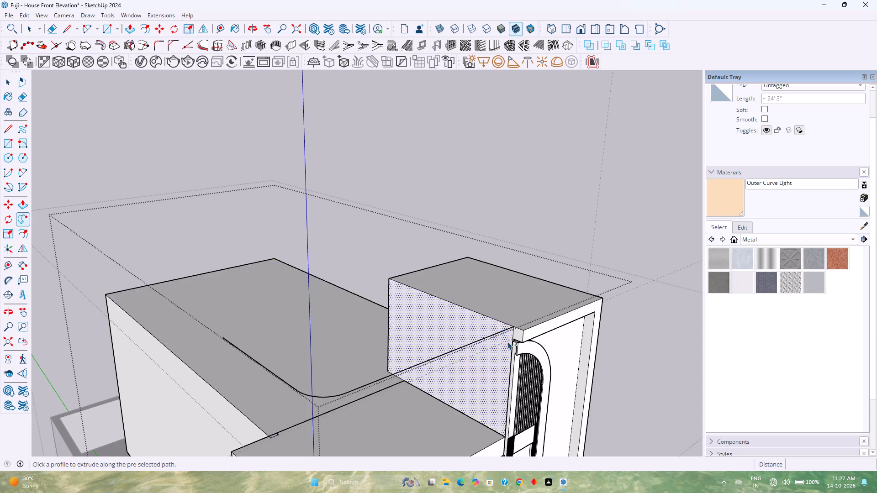
scroll(513, 345, up, 6)
click(519, 327)
scroll(519, 327, down, 7)
middle_drag(519, 327, 292, 333)
middle_click(292, 333)
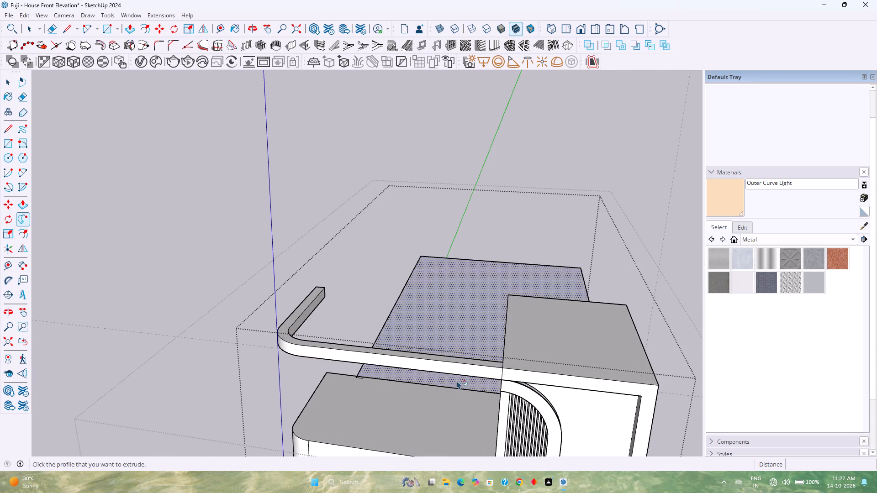
key(space)
Delete the seam edges on the front and top faces where the new roof band meets the tower border.
scroll(488, 385, up, 3)
scroll(522, 370, up, 3)
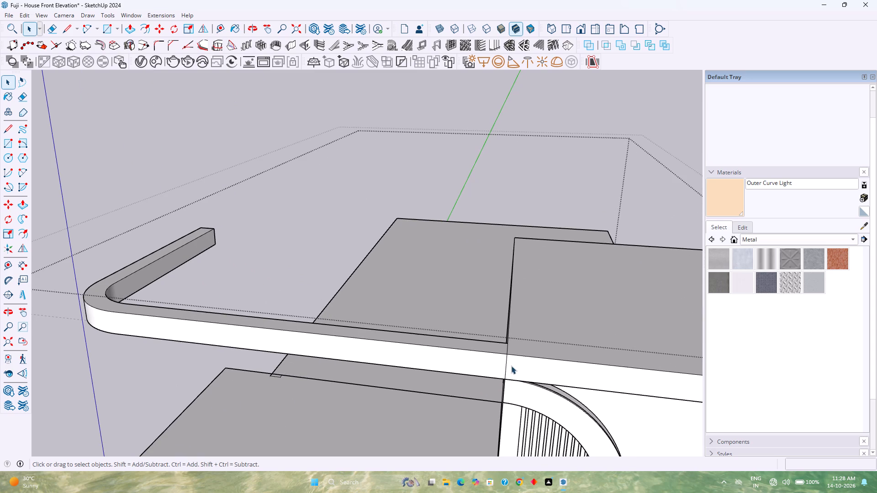
click(507, 365)
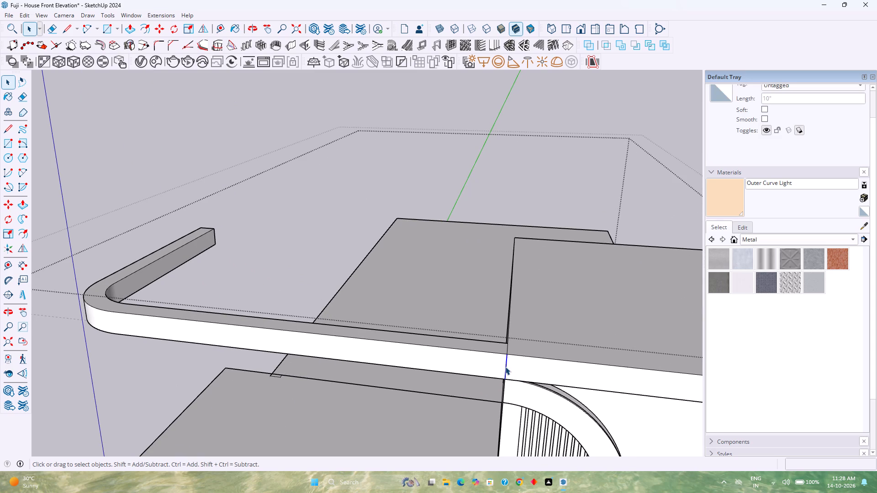
key(Delete)
middle_drag(503, 353, 503, 396)
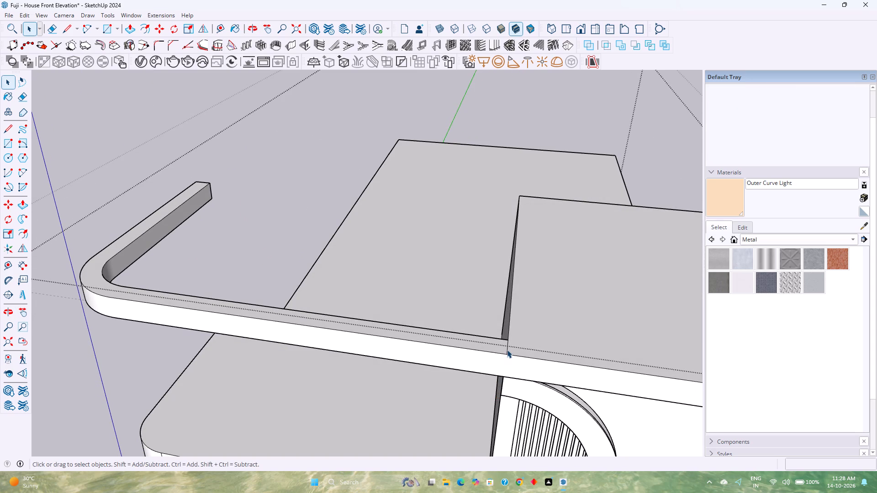
click(507, 350)
key(Delete)
Examine the curved roof band and its junction with the tower from several sides.
middle_drag(389, 375, 533, 356)
middle_drag(540, 355, 549, 354)
scroll(574, 350, down, 4)
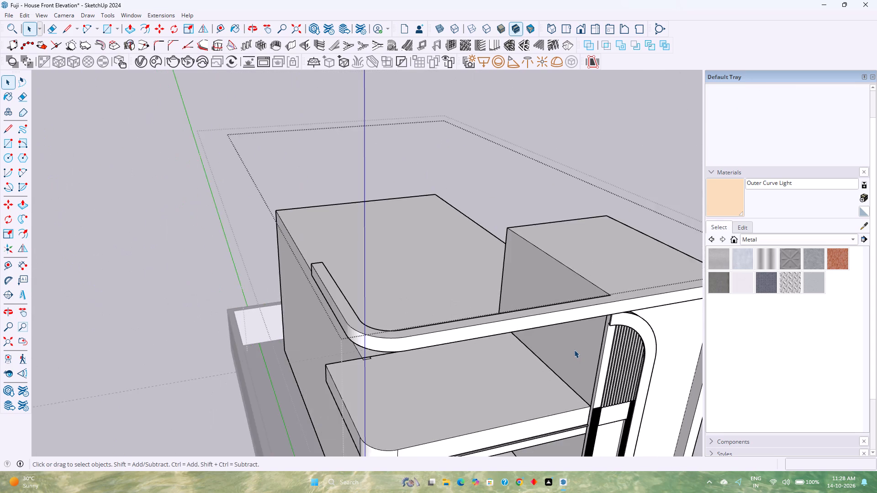
scroll(574, 350, down, 2)
shift+middle_drag(535, 357, 471, 399)
middle_drag(407, 401, 575, 352)
shift+middle_drag(567, 347, 390, 389)
shift+middle_click(388, 389)
middle_drag(344, 389, 451, 333)
middle_click(454, 331)
shift+middle_drag(470, 322, 313, 406)
middle_drag(375, 337, 369, 350)
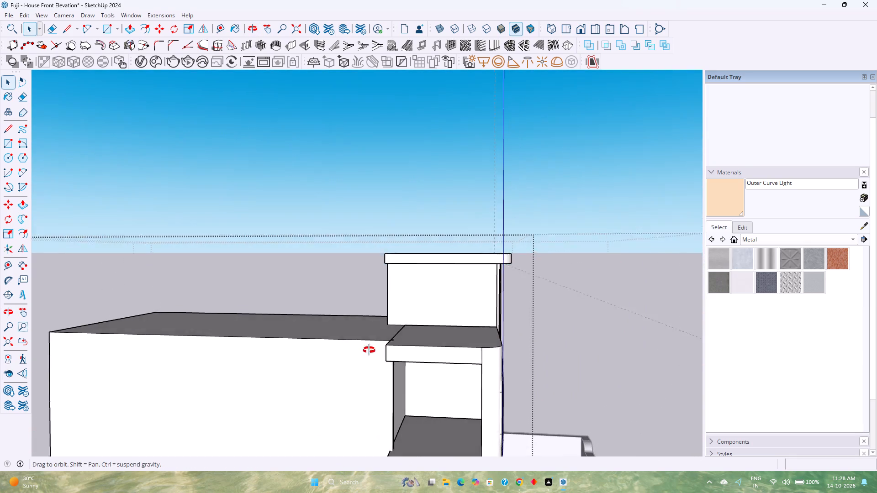
middle_drag(369, 350, 162, 386)
scroll(518, 256, up, 3)
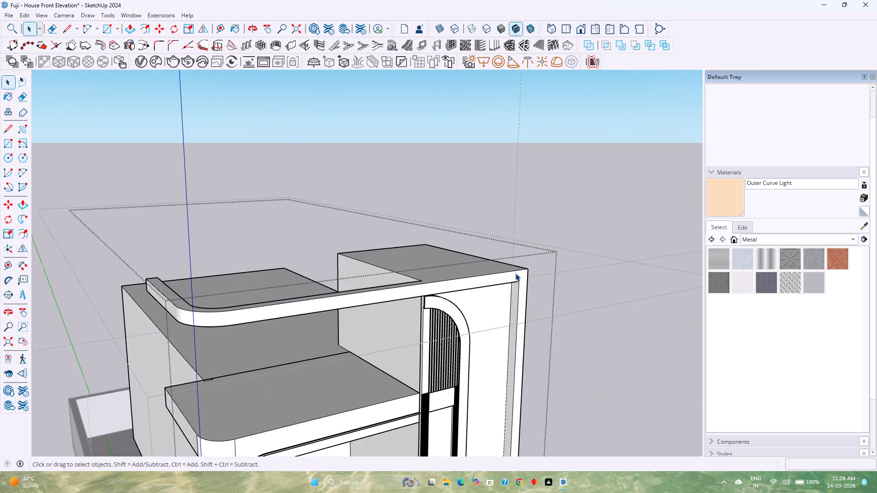
Delete the seam edge on the underside of the roof band where it meets the tower border.
scroll(512, 285, up, 4)
middle_drag(512, 285, 429, 199)
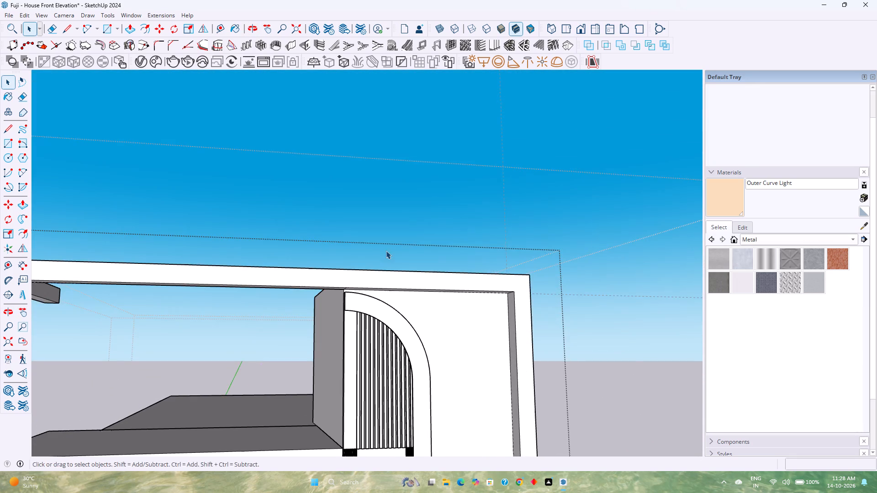
scroll(386, 251, down, 3)
middle_drag(382, 252, 527, 213)
shift+middle_drag(316, 299, 489, 240)
scroll(489, 240, up, 5)
scroll(455, 218, up, 10)
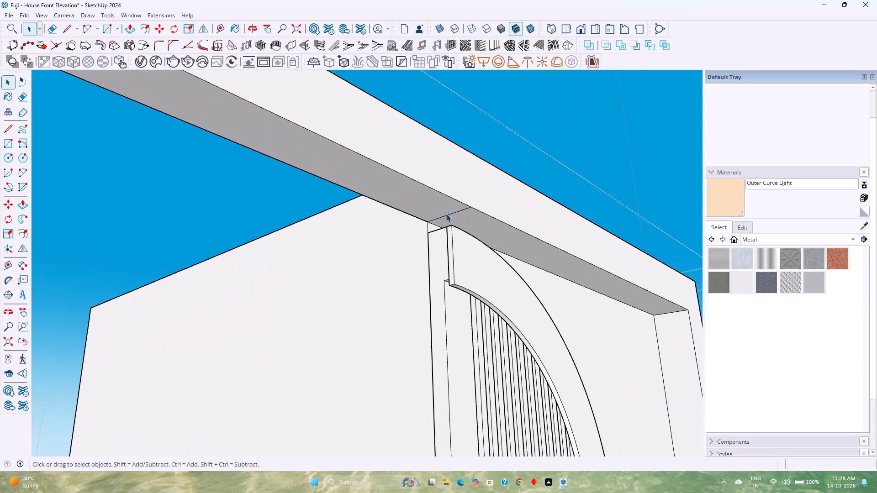
click(453, 214)
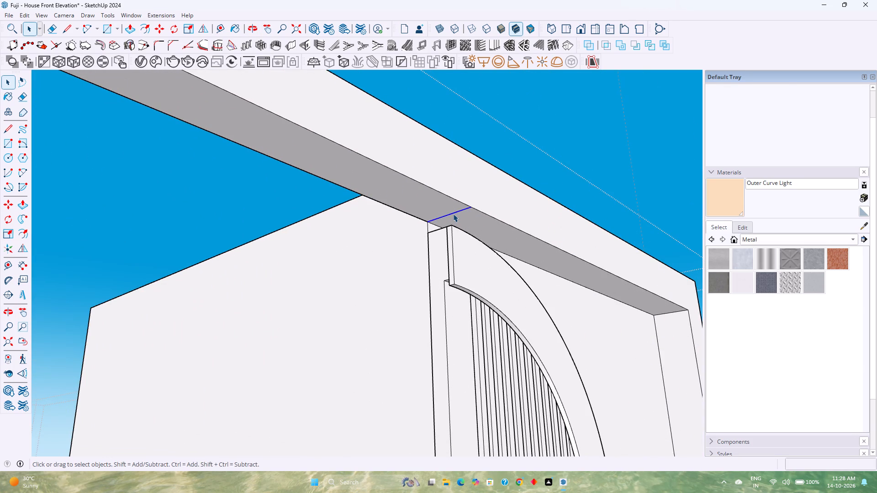
key(Delete)
click(453, 214)
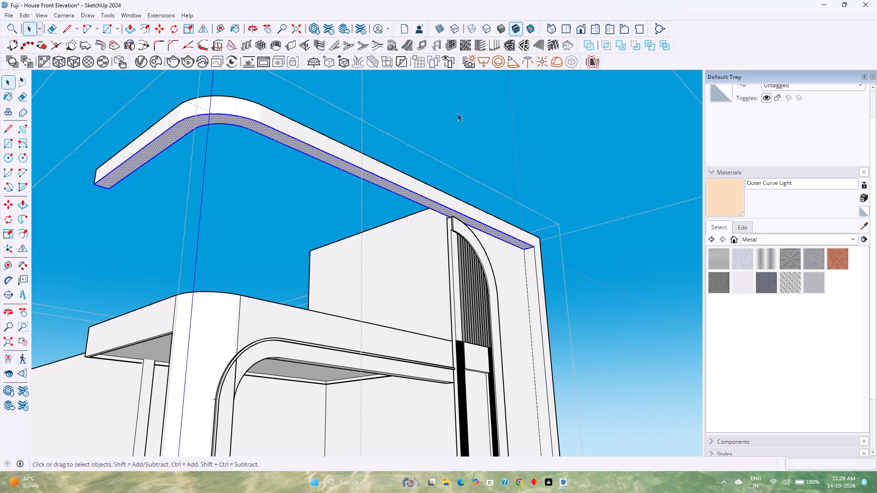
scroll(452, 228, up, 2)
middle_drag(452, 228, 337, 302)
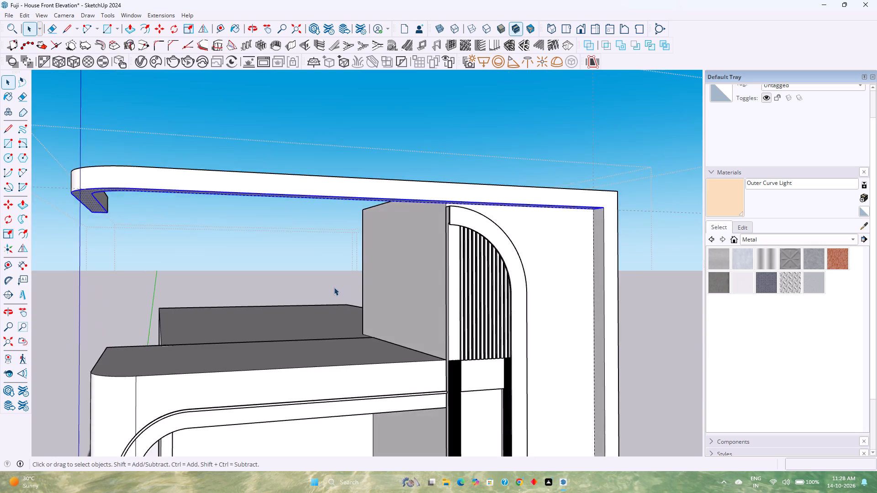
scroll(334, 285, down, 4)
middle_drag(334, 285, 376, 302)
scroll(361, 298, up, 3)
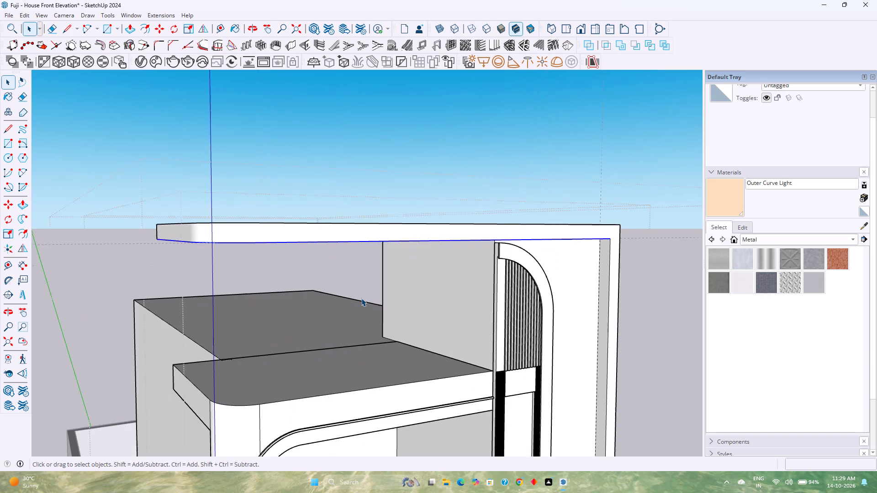
Undo the recent edits back through the curved roof band and the tower border's straight outline, keeping the guides.
scroll(361, 298, down, 3)
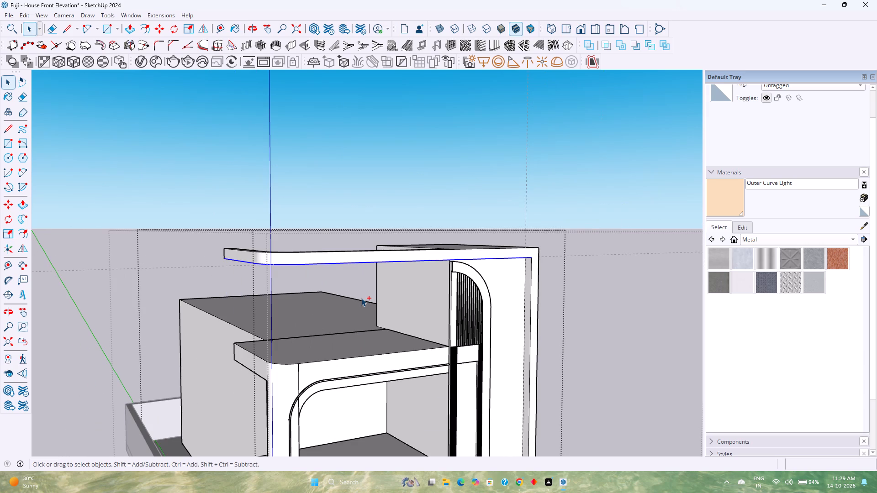
key(ctrl+z)
key(ctrl+z)
key(ctrl+z)
key(ctrl+z)
key(ctrl+z)
key(ctrl+z)
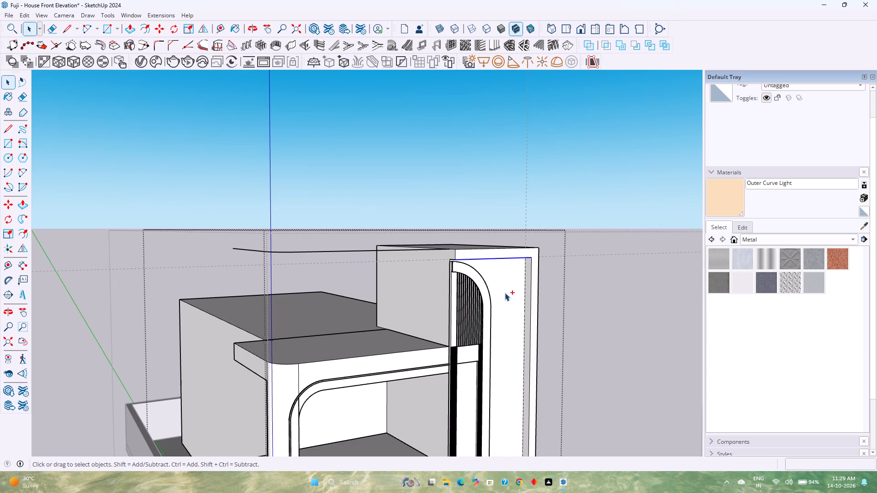
key(ctrl+z)
middle_drag(523, 273, 447, 272)
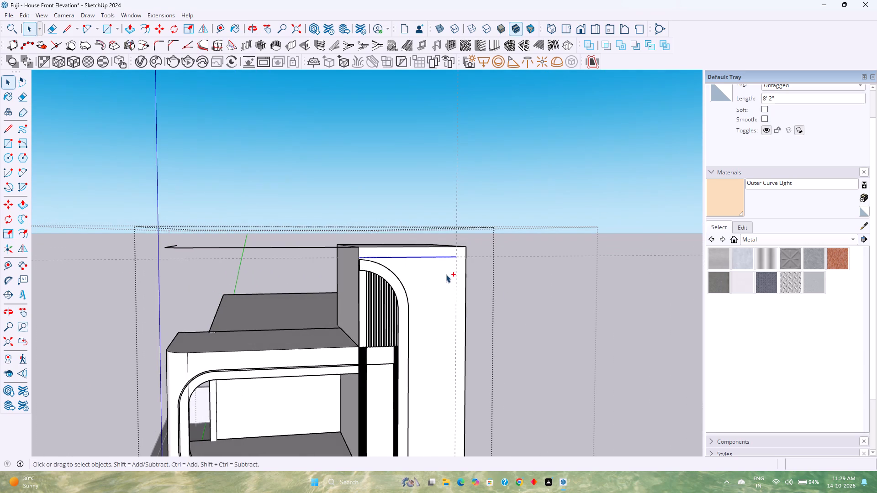
key(ctrl+z)
Add guides on the tower front 2' below the horizontal border guide and 2' inward from the vertical one.
scroll(449, 281, up, 6)
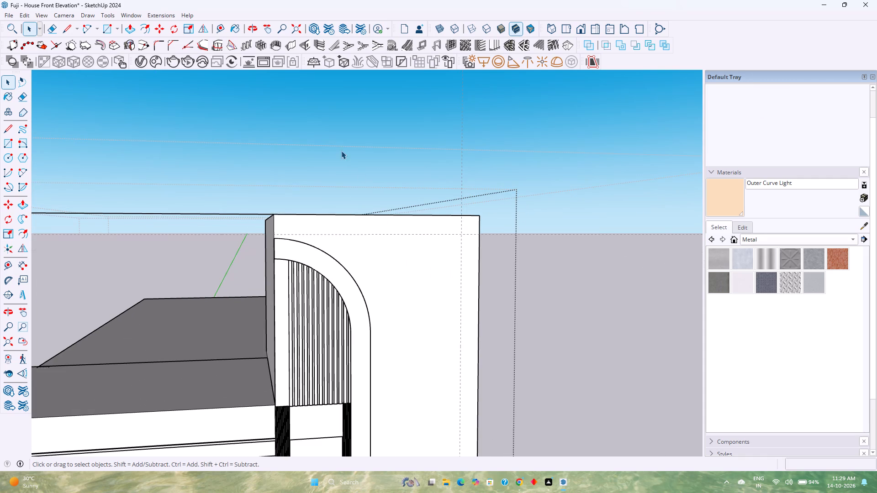
click(215, 26)
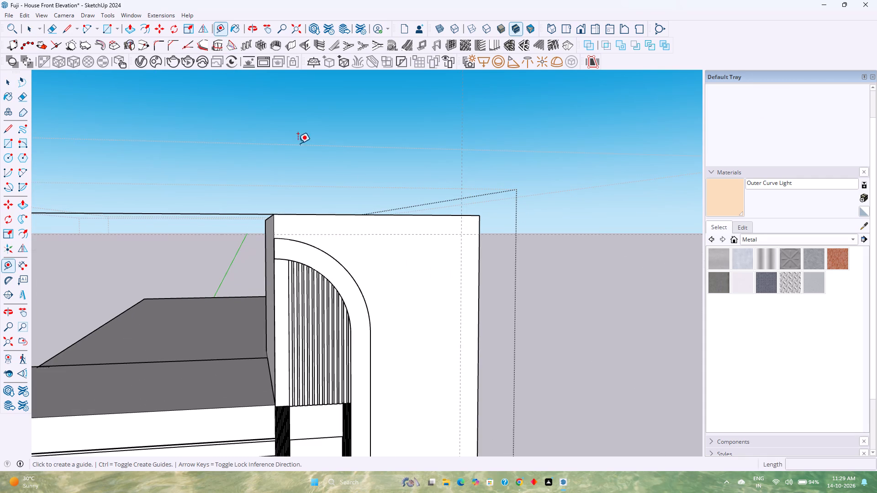
click(443, 234)
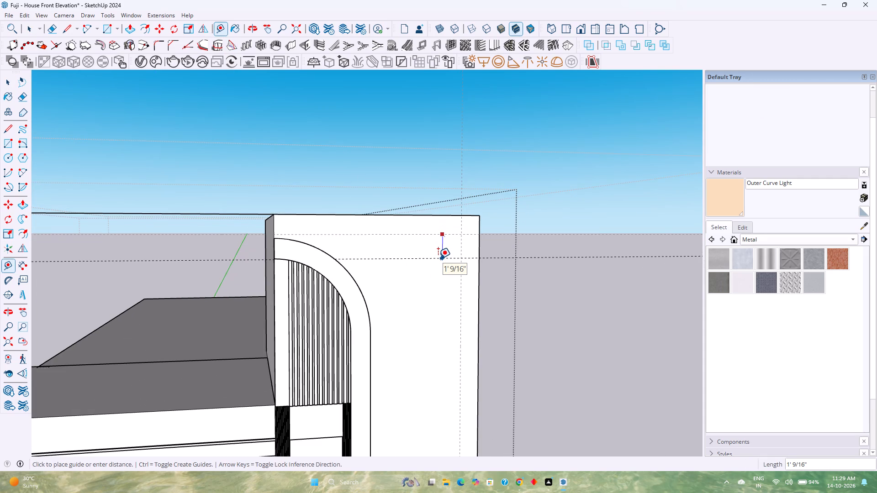
text(2')
key(Return)
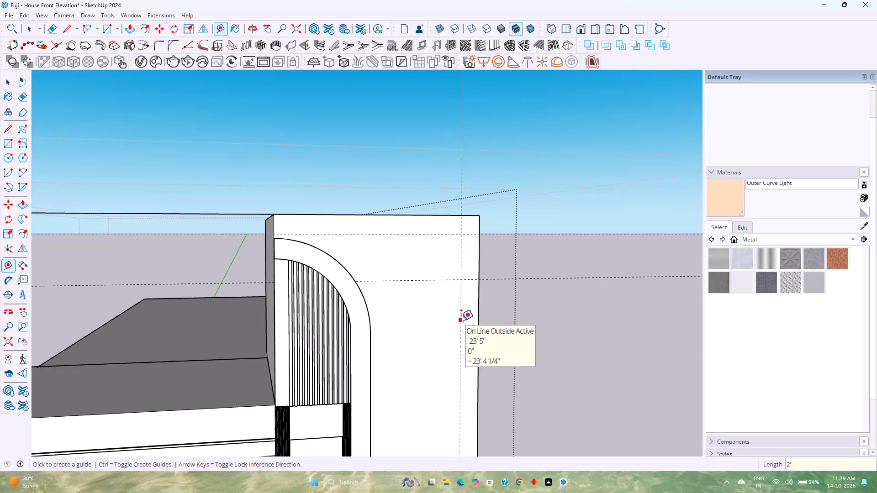
click(461, 320)
text(2')
key(Return)
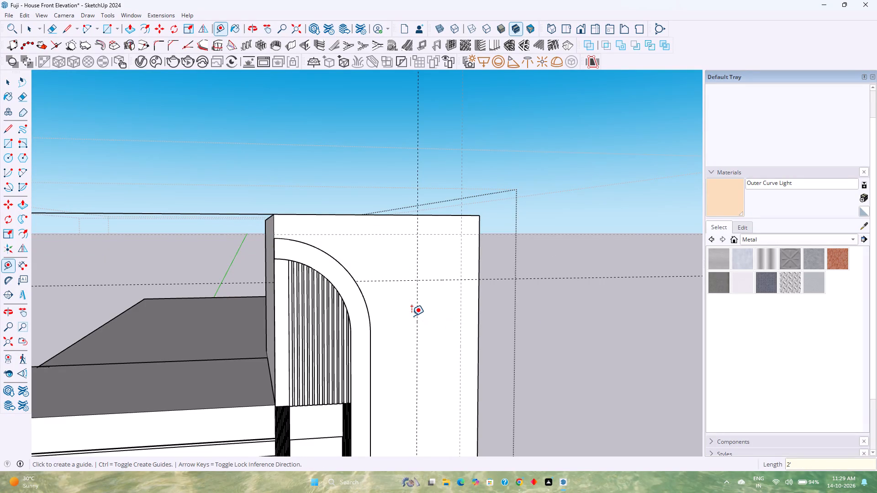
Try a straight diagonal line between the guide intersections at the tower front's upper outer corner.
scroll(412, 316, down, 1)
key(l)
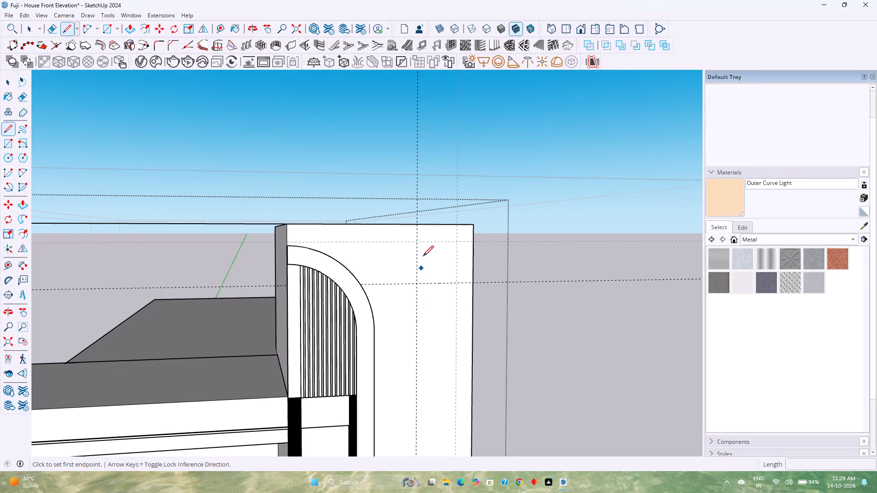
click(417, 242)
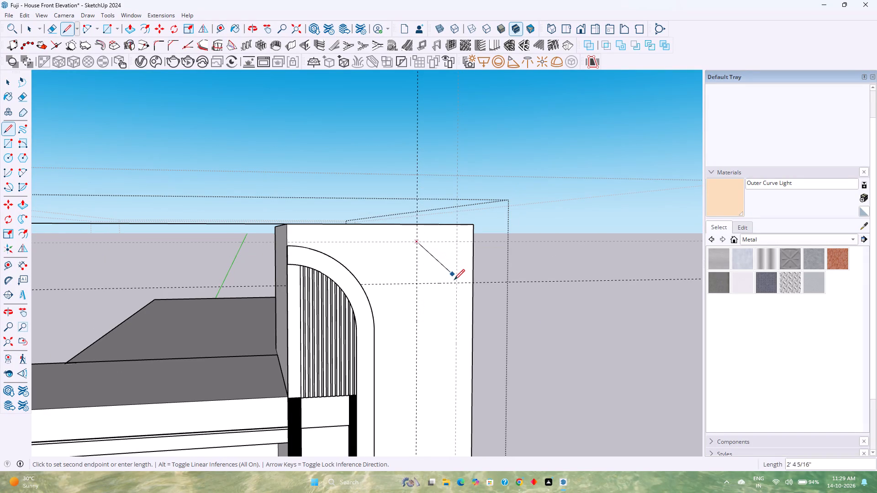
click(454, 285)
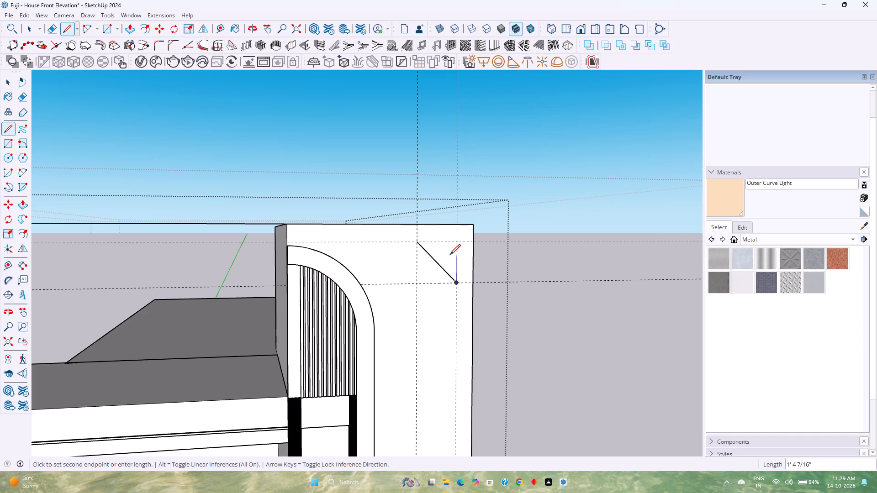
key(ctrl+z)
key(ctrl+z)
Draw a convex quarter-round arc of about 1' 11" radius between the guide intersections at the tower front's upper outer corner.
key(a)
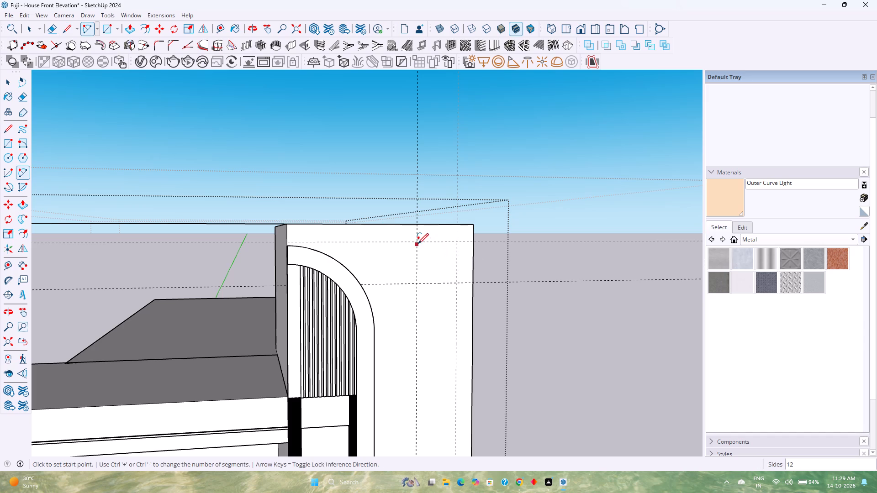
click(418, 243)
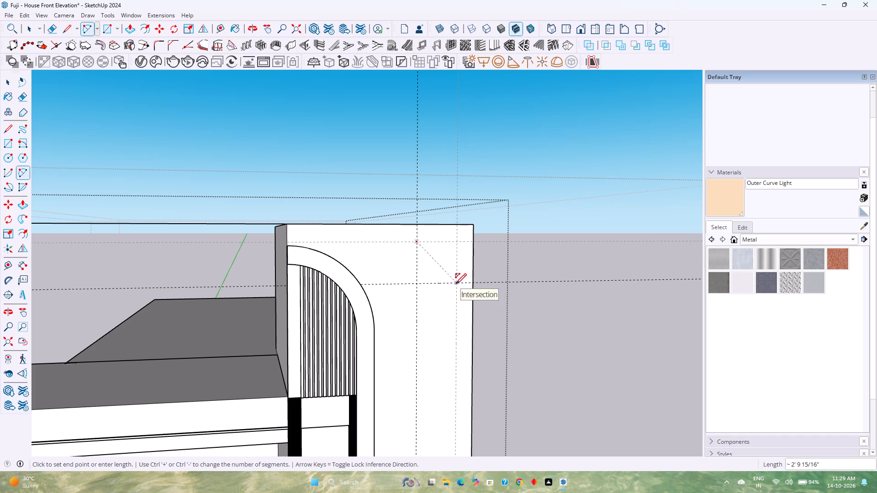
click(456, 284)
scroll(448, 251, up, 2)
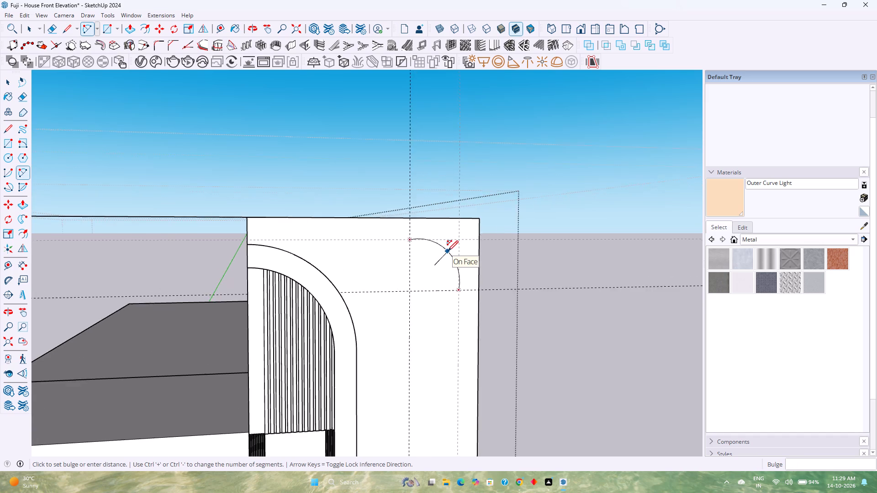
scroll(448, 251, up, 11)
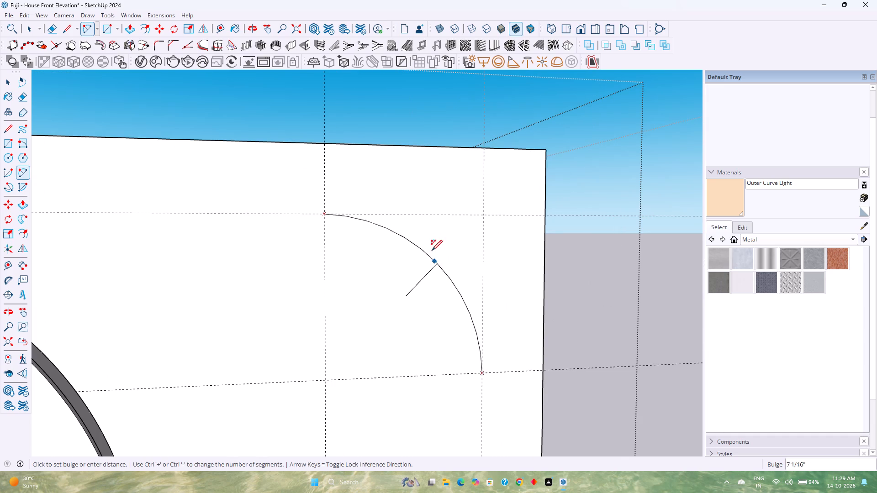
click(397, 214)
key(space)
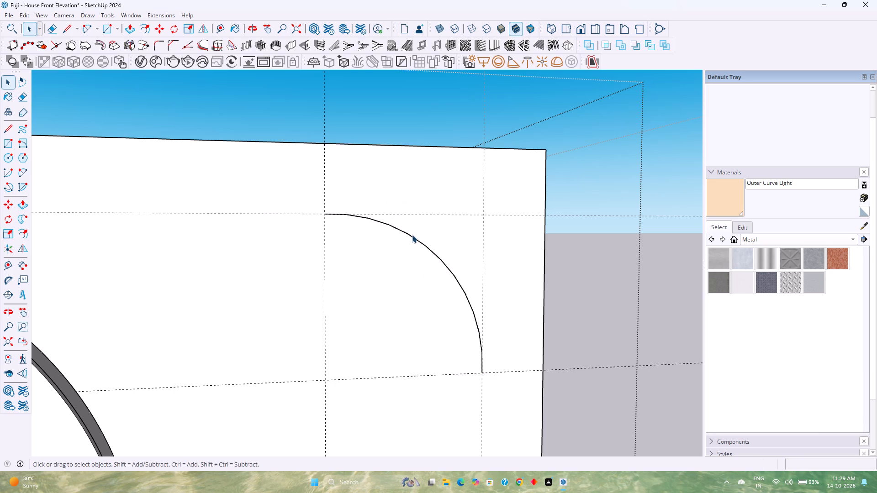
Set the corner arc's segment count to 100.
click(416, 239)
double_click(777, 115)
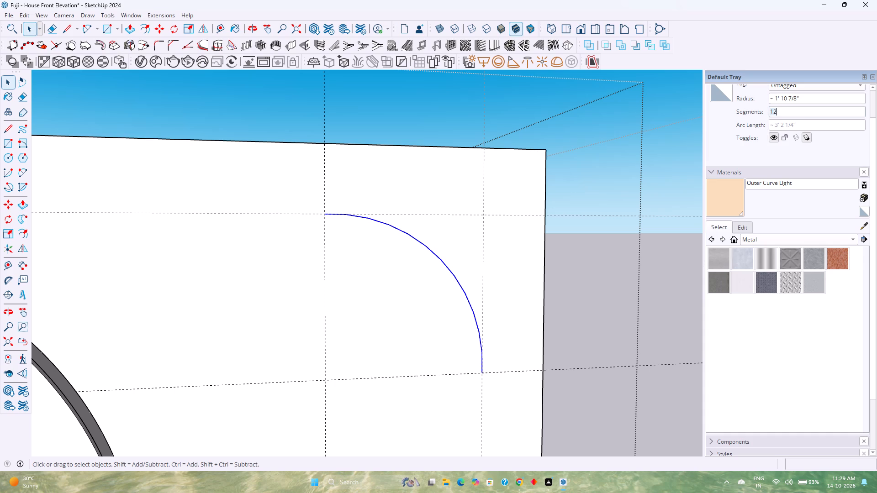
text(100)
key(Return)
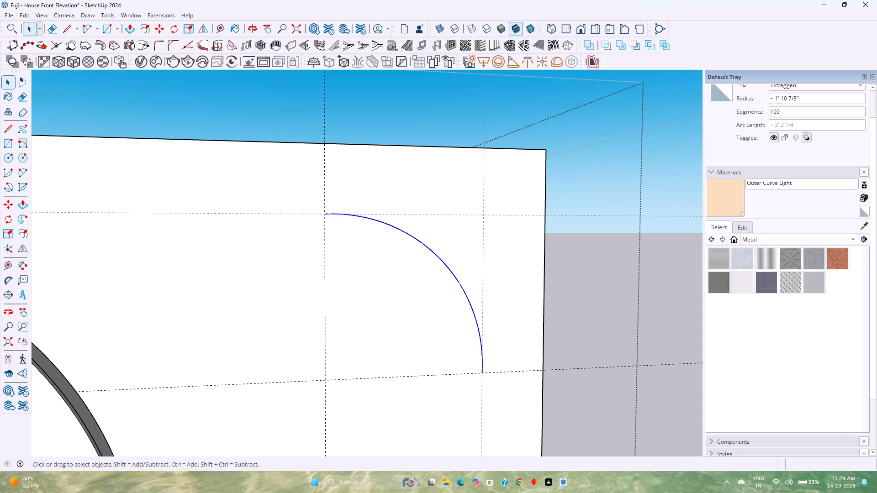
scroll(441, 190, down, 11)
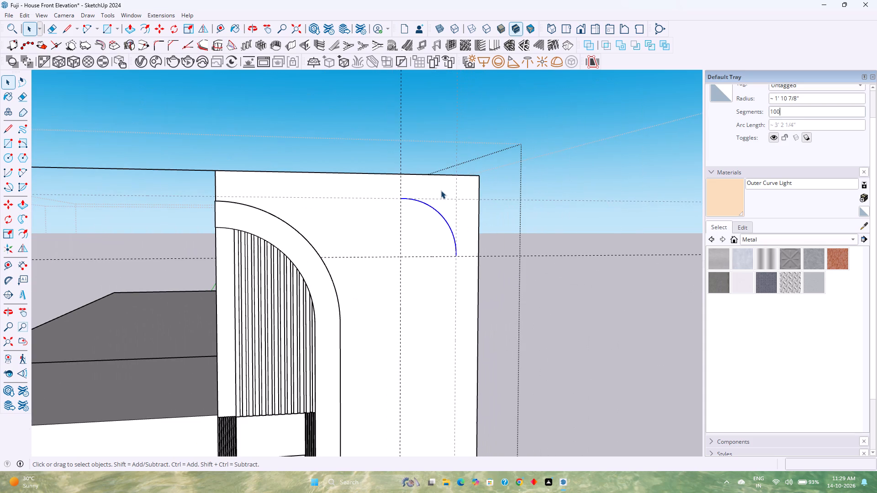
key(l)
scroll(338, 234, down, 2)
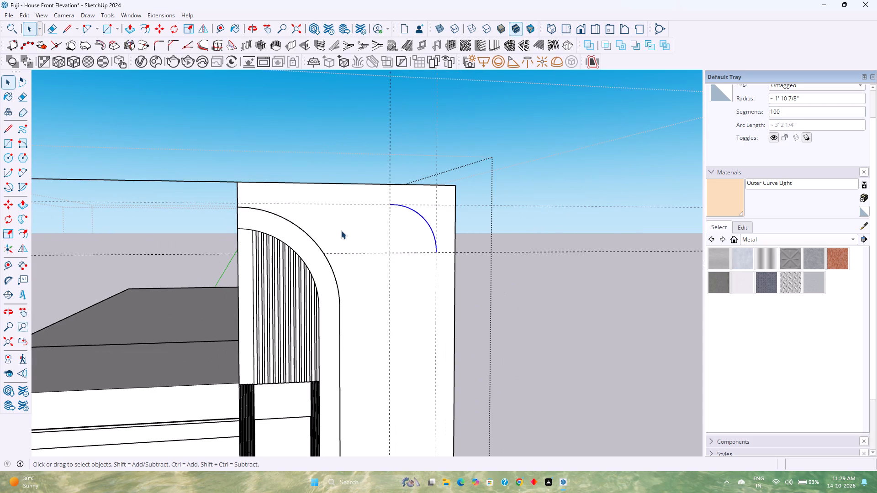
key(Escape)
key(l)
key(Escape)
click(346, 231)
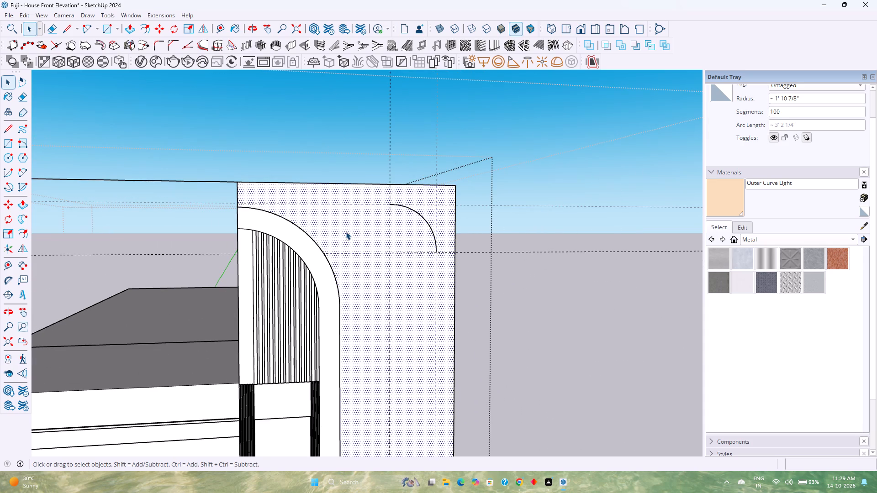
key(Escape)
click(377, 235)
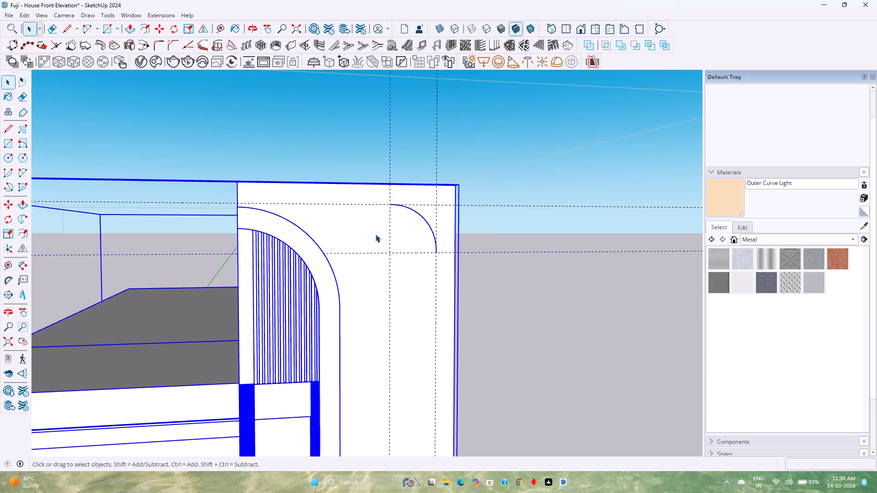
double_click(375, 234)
Draw a 6' 2" horizontal line along the upper guide from the tower front's inner edge to the arc's upper end.
key(l)
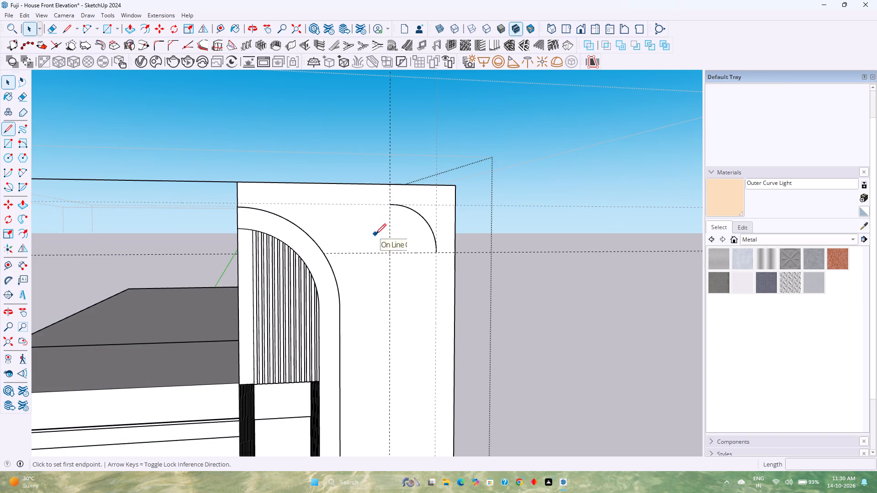
scroll(235, 202, up, 5)
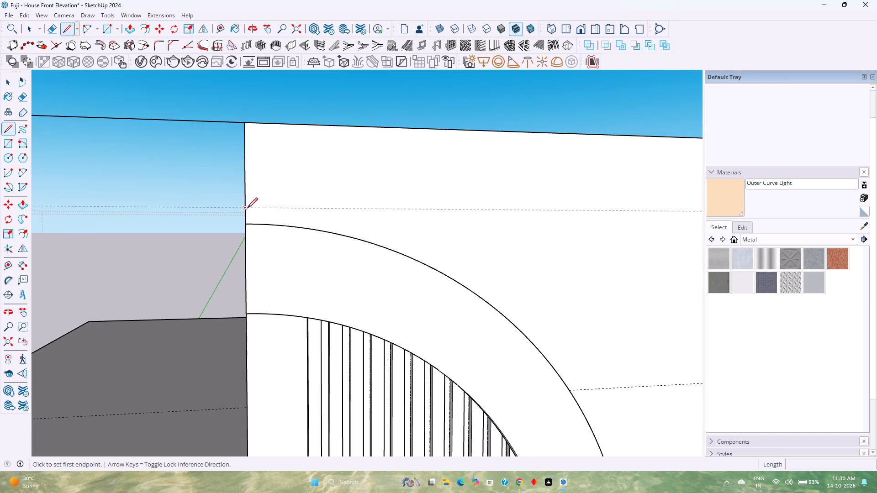
click(248, 209)
scroll(248, 209, down, 10)
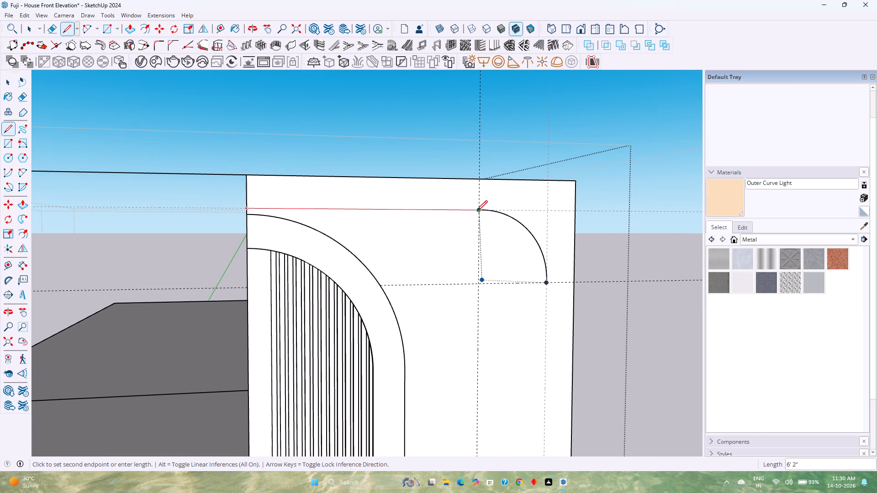
click(477, 211)
key(Escape)
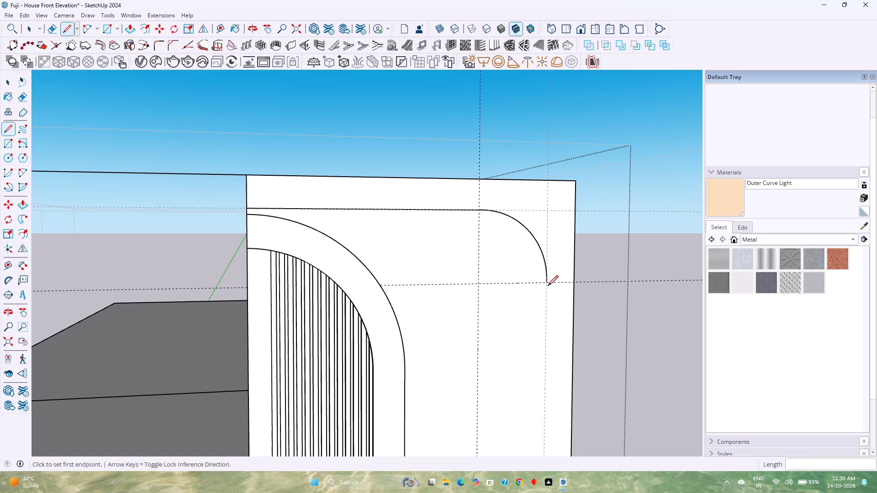
Draw a 25' 2" vertical line from the arc's lower end down the guide to the base of the tower front.
click(547, 283)
scroll(543, 311, down, 10)
shift+middle_drag(534, 338, 534, 338)
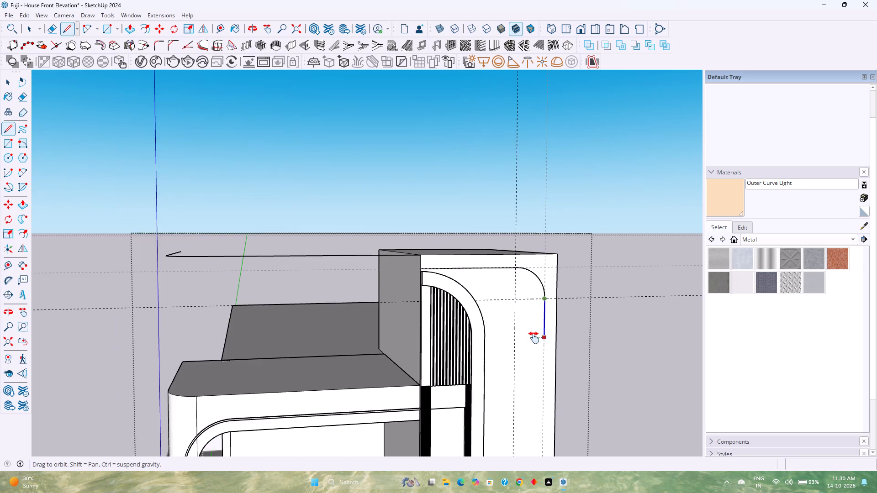
shift+middle_drag(534, 338, 455, 278)
scroll(454, 276, down, 8)
shift+middle_drag(459, 320, 457, 284)
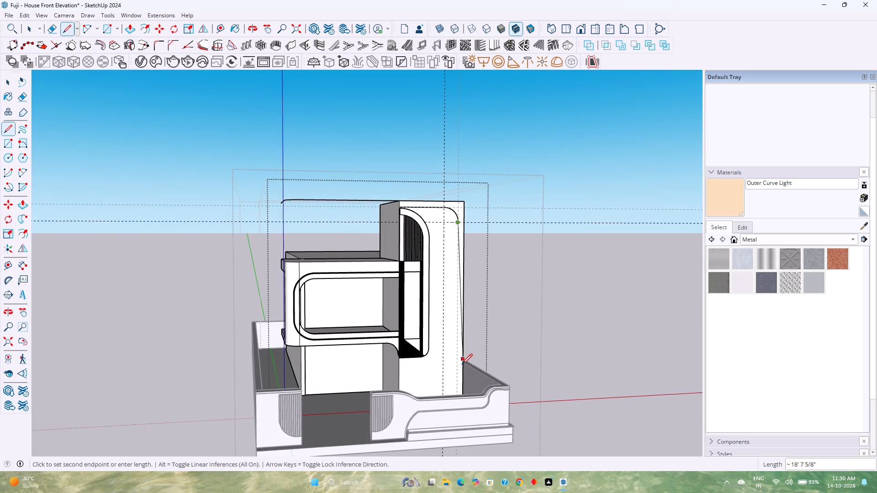
scroll(462, 364, up, 5)
shift+middle_drag(457, 381, 477, 382)
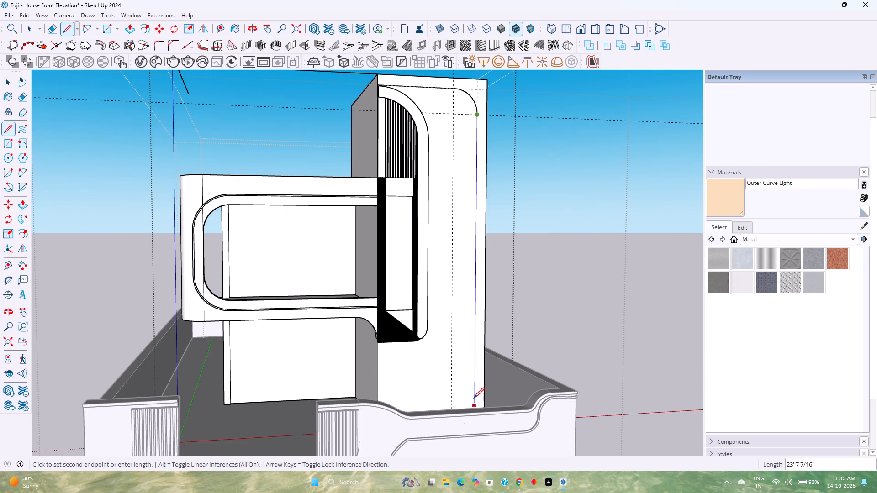
shift+middle_drag(474, 349, 467, 330)
middle_drag(471, 329, 468, 278)
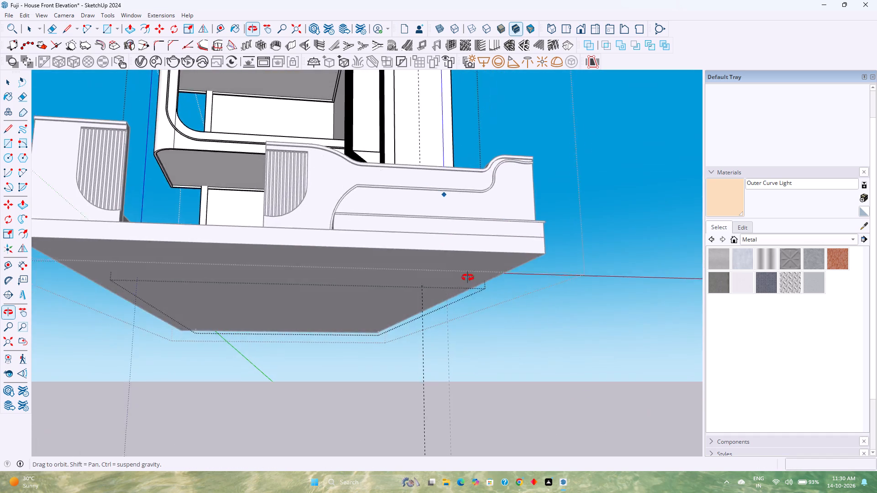
middle_drag(468, 278, 485, 353)
scroll(493, 388, up, 3)
shift+middle_drag(493, 388, 484, 321)
middle_drag(486, 323, 505, 383)
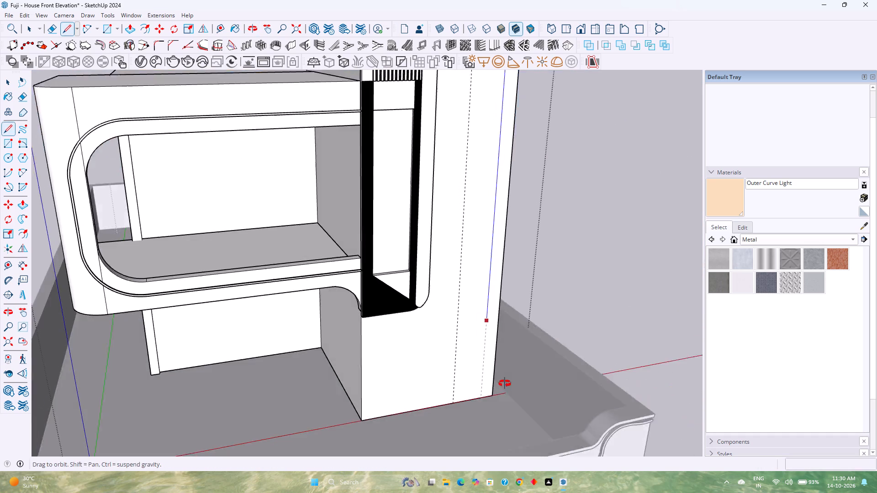
middle_drag(505, 383, 507, 394)
scroll(492, 399, up, 3)
click(478, 393)
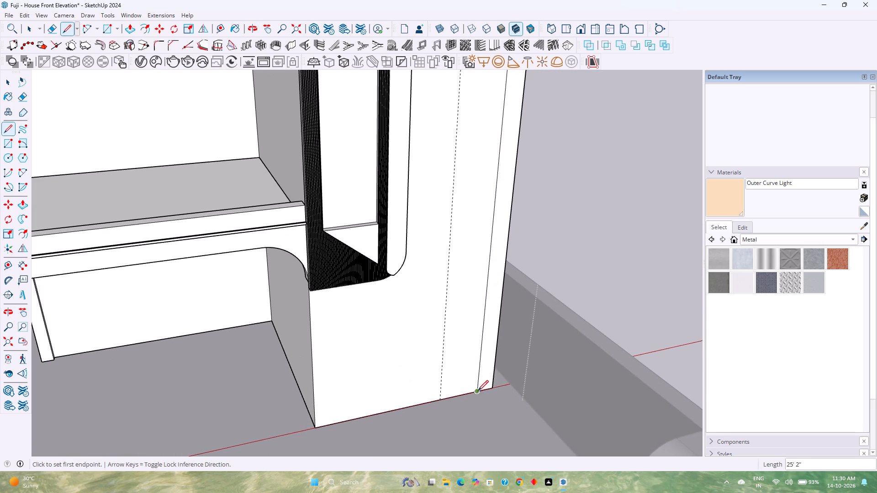
key(space)
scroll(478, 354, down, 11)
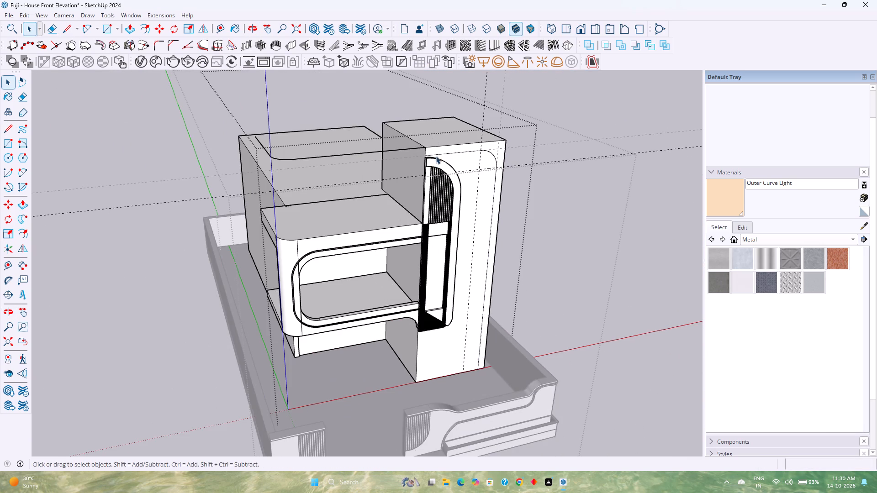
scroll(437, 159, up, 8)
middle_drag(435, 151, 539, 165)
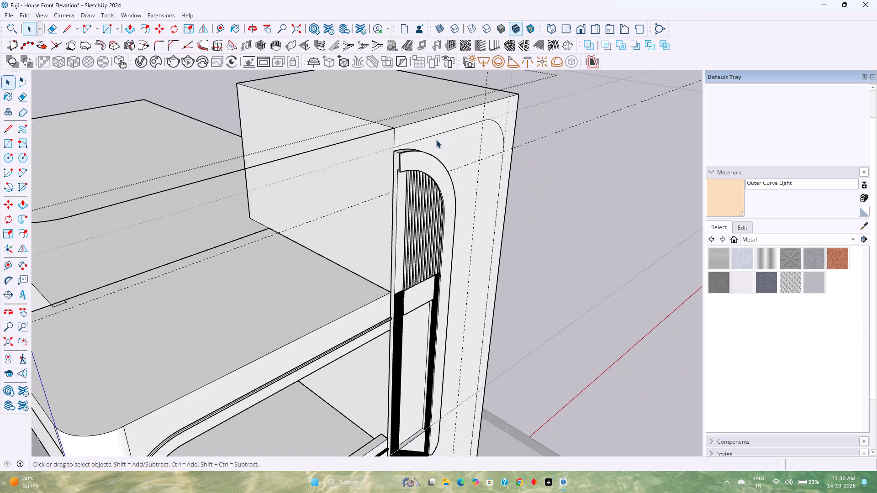
Copy the tower front's curved border face with its edges about 15' 11 1/2" straight out along the green axis.
scroll(433, 139, down, 5)
scroll(420, 136, up, 2)
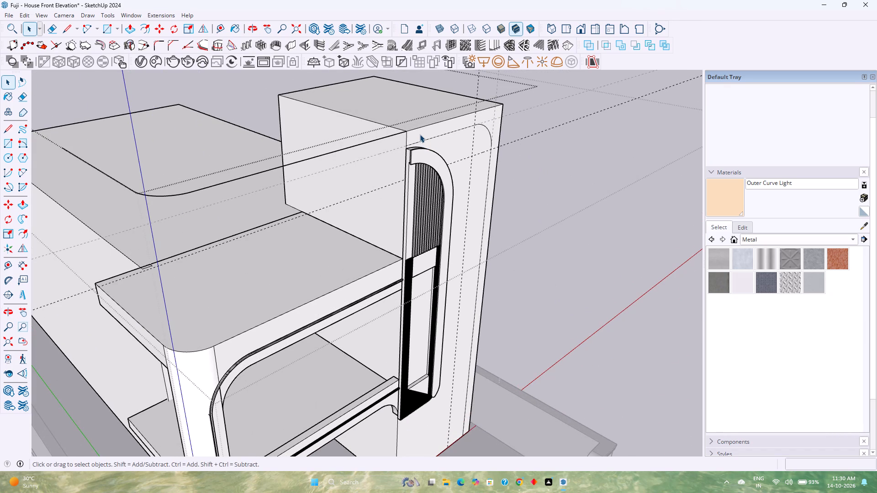
click(420, 134)
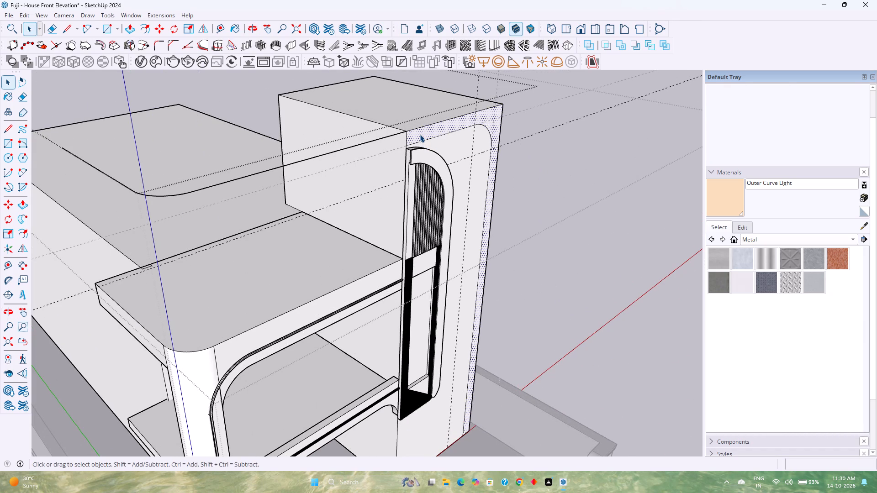
double_click(420, 134)
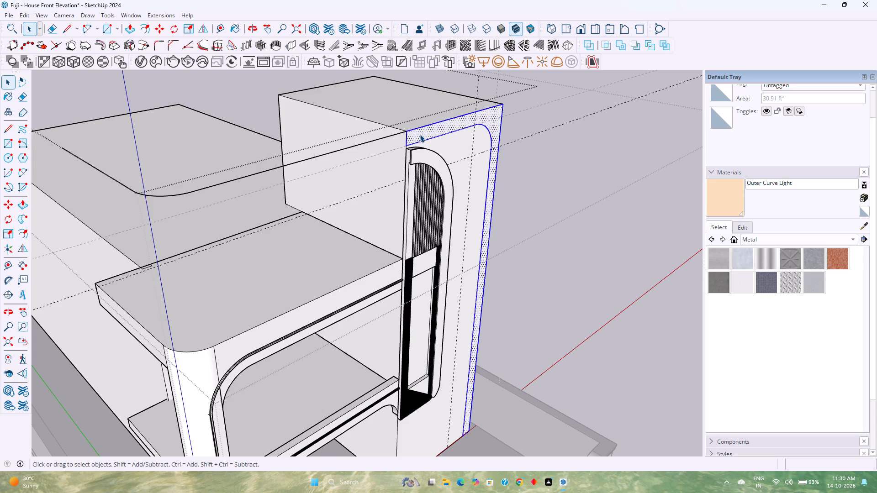
key(m)
click(406, 131)
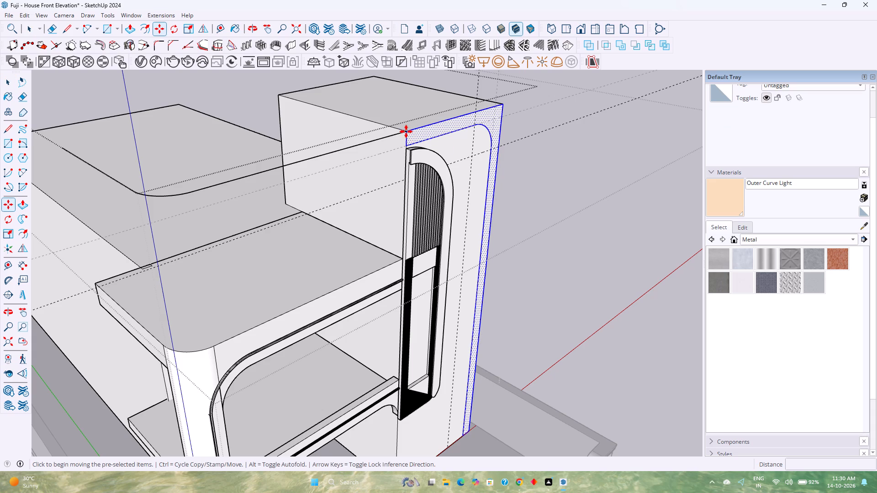
scroll(471, 157, down, 5)
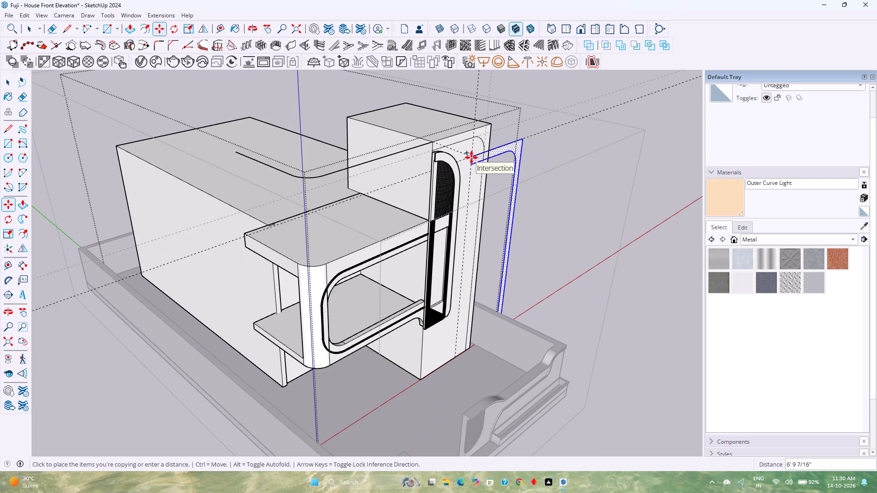
scroll(471, 157, down, 1)
middle_drag(471, 157, 545, 199)
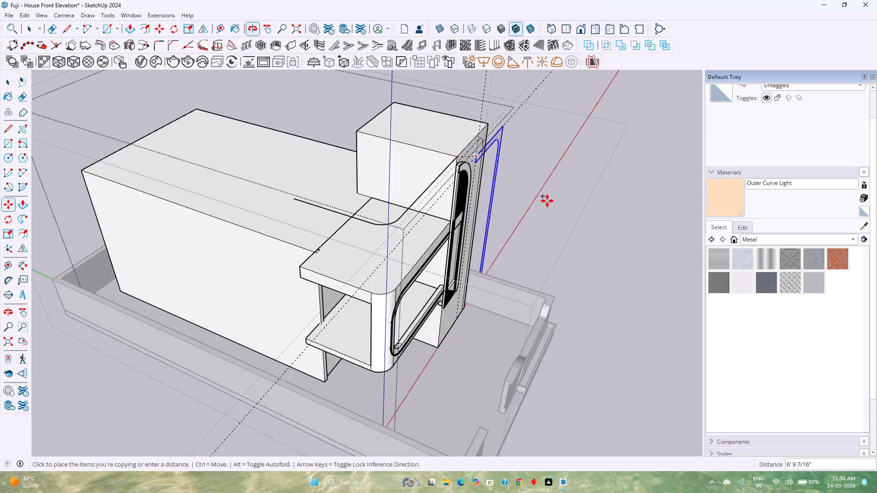
key(Left)
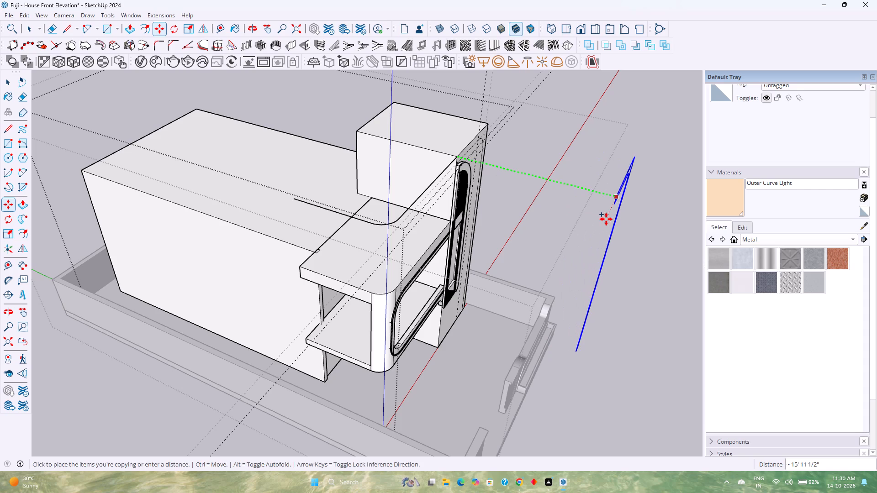
click(606, 219)
key(space)
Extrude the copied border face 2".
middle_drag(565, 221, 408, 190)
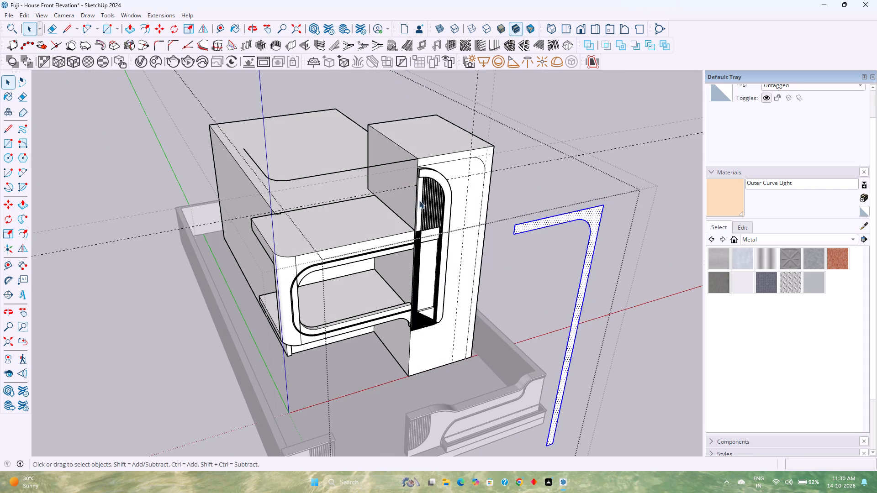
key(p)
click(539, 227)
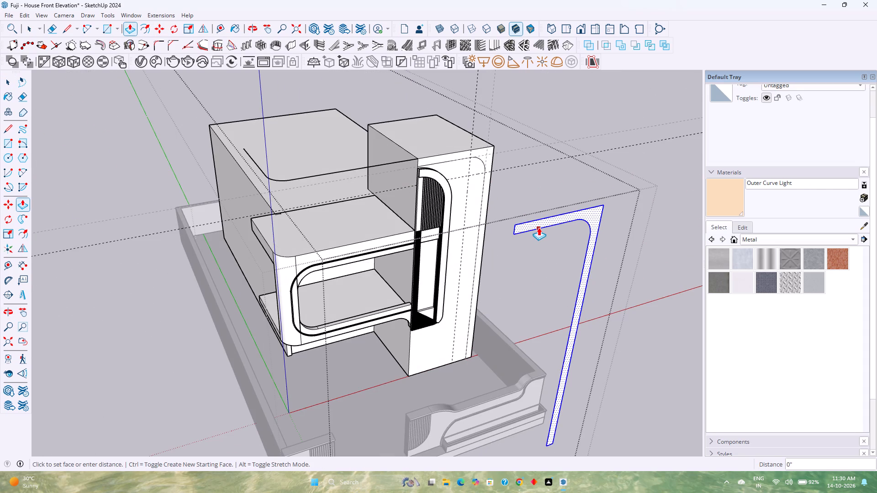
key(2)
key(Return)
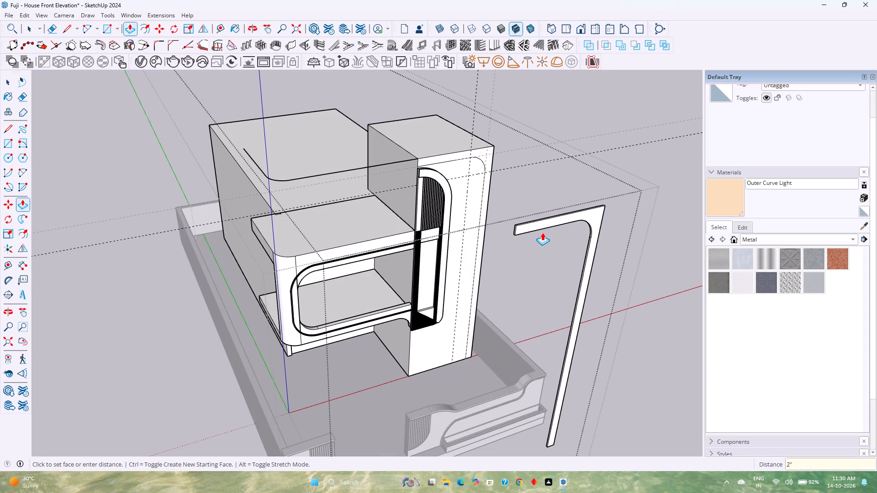
Examine the extruded border copy's rounded corner and the inner face of its vertical leg from several sides.
key(space)
scroll(535, 233, up, 9)
middle_drag(514, 234, 642, 170)
scroll(538, 205, up, 3)
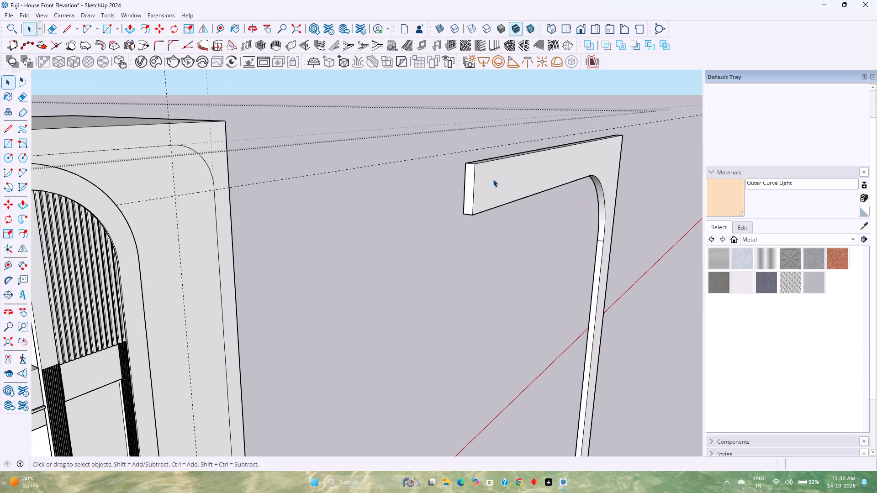
scroll(583, 245, up, 2)
middle_drag(527, 243, 596, 195)
scroll(595, 196, up, 1)
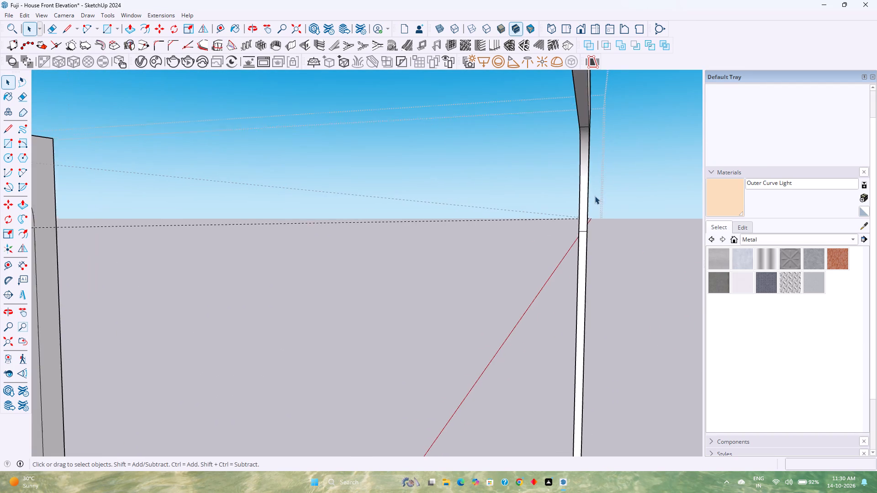
scroll(595, 196, up, 2)
click(579, 277)
double_click(579, 277)
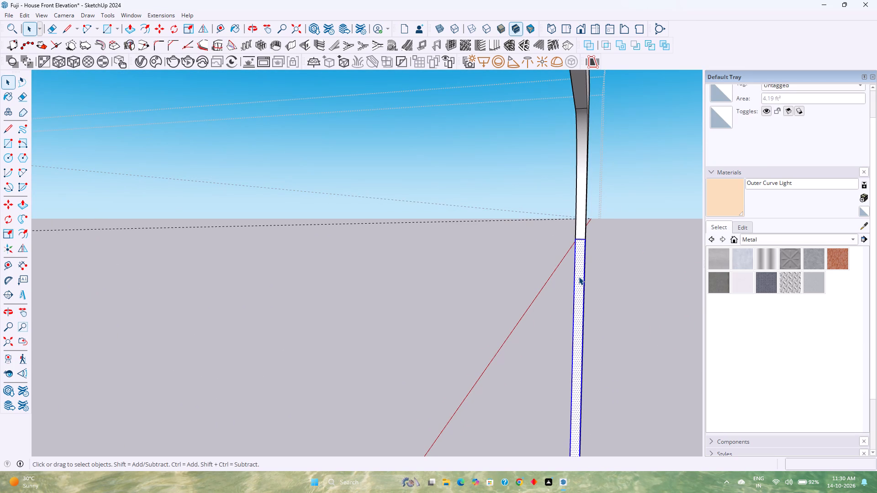
scroll(578, 275, down, 4)
middle_drag(578, 275, 454, 302)
middle_click(454, 302)
middle_click(454, 302)
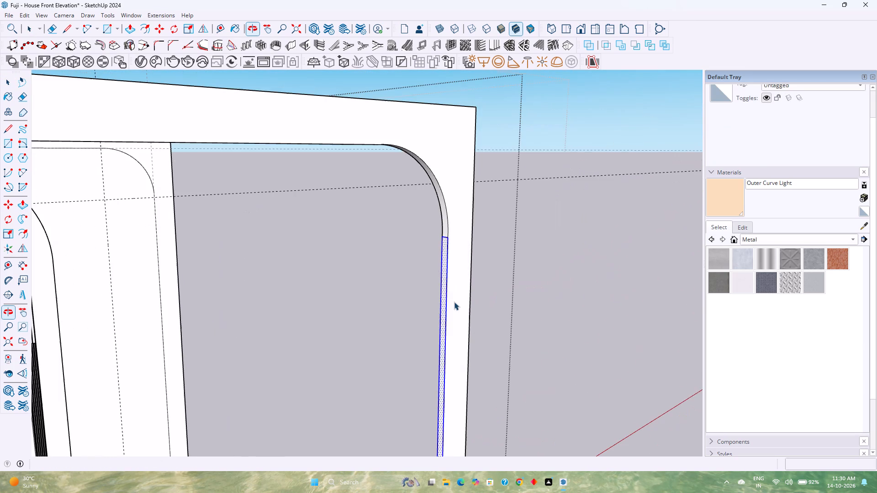
scroll(454, 302, down, 5)
middle_drag(419, 304, 488, 313)
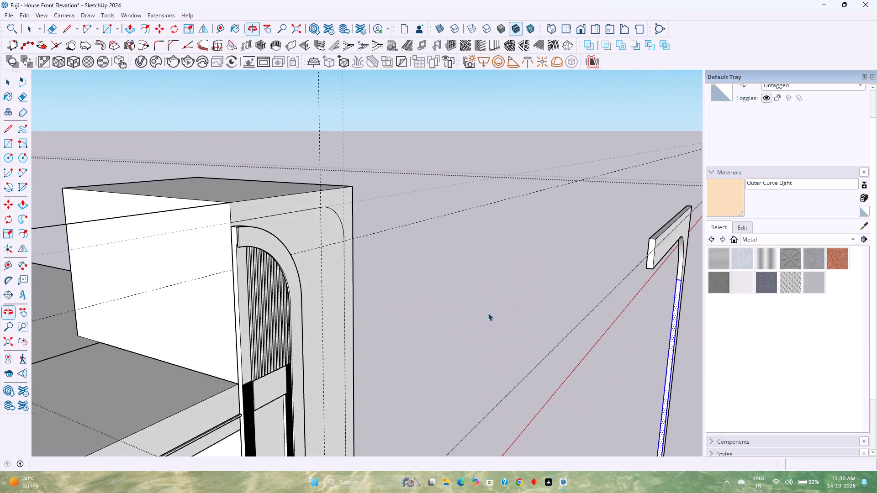
shift+middle_drag(509, 304, 455, 324)
middle_drag(428, 325, 500, 317)
shift+middle_drag(556, 298, 440, 339)
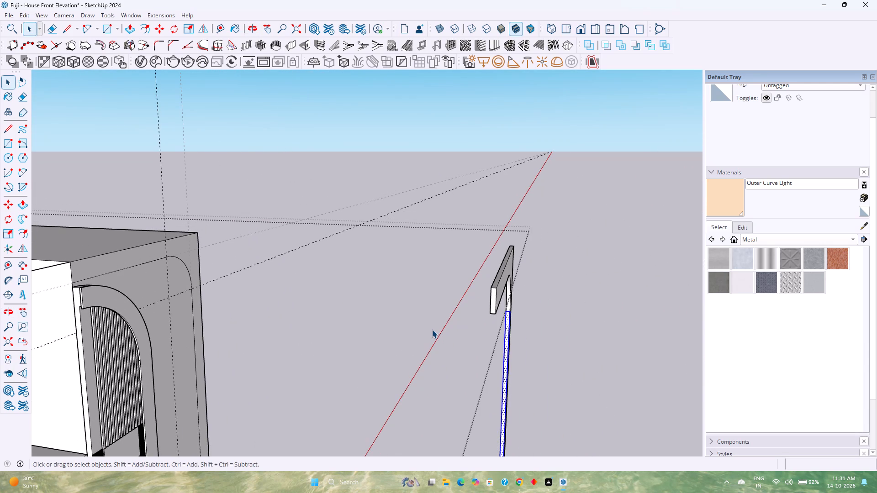
middle_drag(432, 330, 512, 320)
middle_click(515, 320)
middle_drag(535, 317, 563, 312)
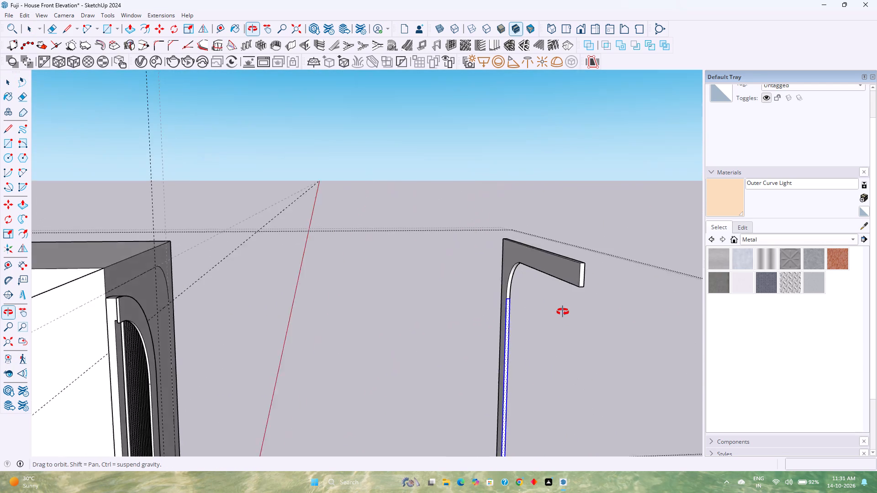
middle_drag(563, 312, 564, 312)
scroll(558, 273, up, 5)
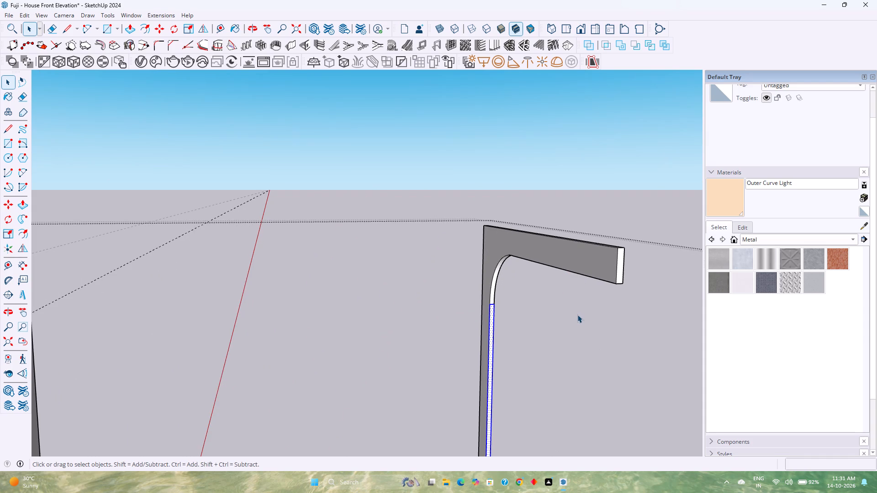
middle_drag(577, 315, 360, 330)
scroll(360, 330, down, 3)
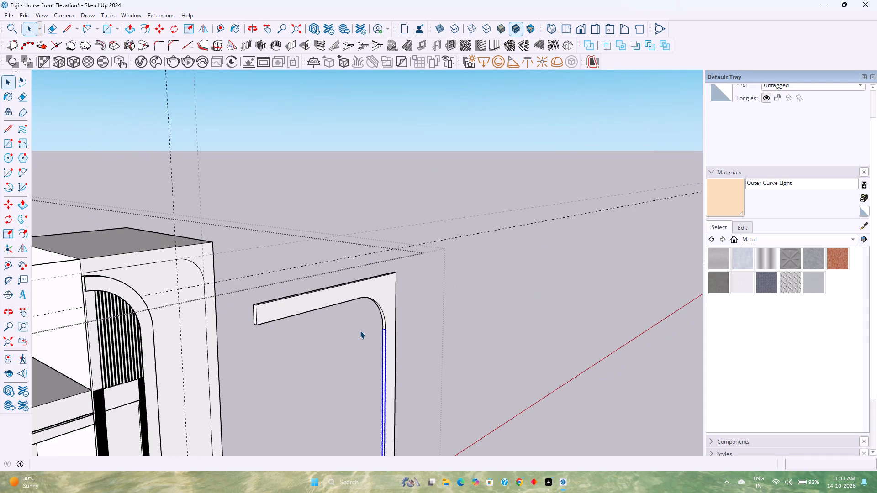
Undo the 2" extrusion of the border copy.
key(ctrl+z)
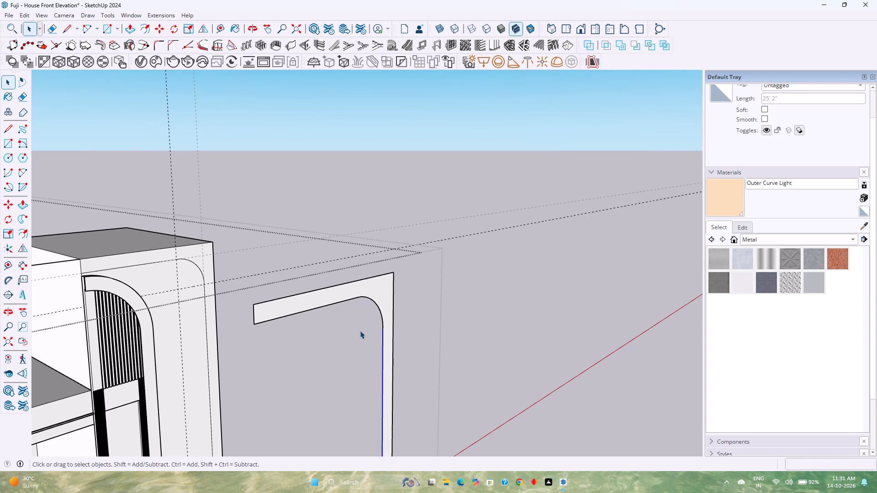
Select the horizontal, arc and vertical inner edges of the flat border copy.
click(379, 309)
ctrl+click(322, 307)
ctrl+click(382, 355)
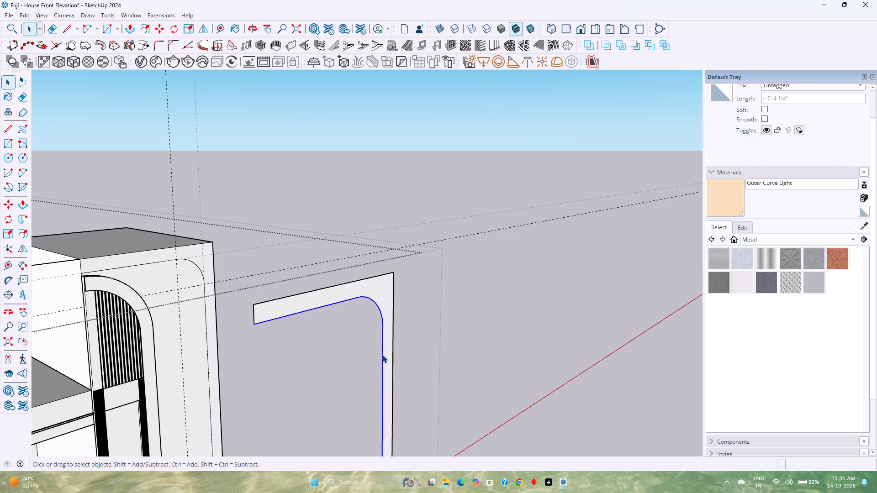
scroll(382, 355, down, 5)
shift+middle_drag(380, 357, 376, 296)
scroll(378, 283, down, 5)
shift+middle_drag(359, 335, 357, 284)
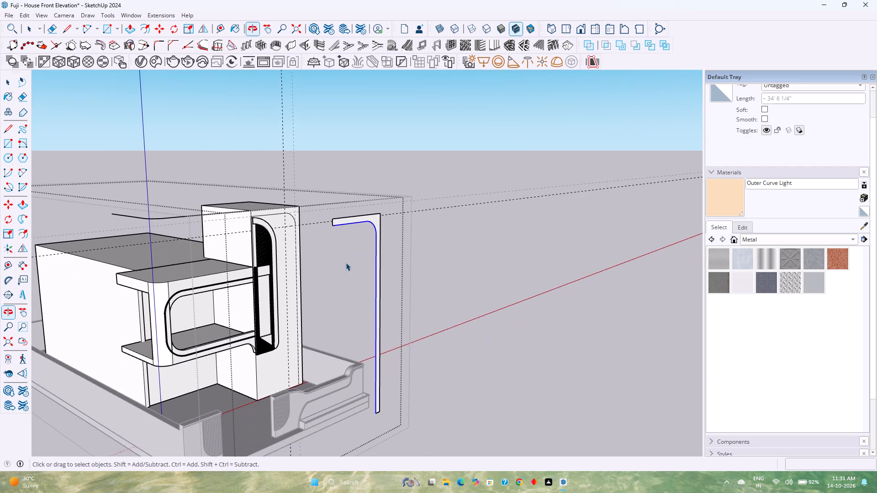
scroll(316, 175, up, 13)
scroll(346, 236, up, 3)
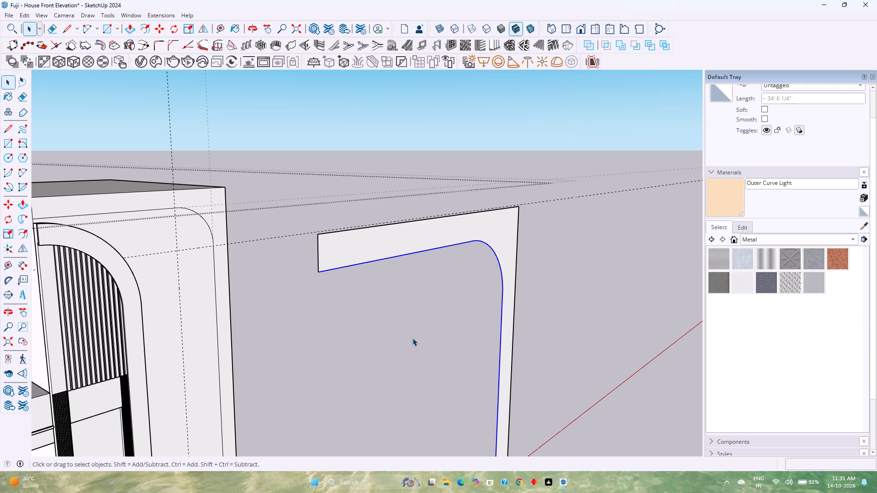
Extrude the flat border copy 2" forward.
key(p)
click(383, 243)
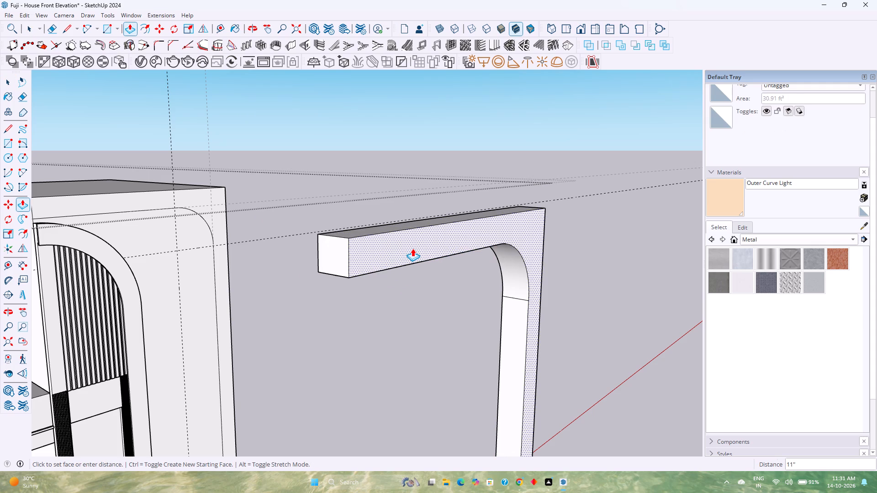
key(2)
key(Return)
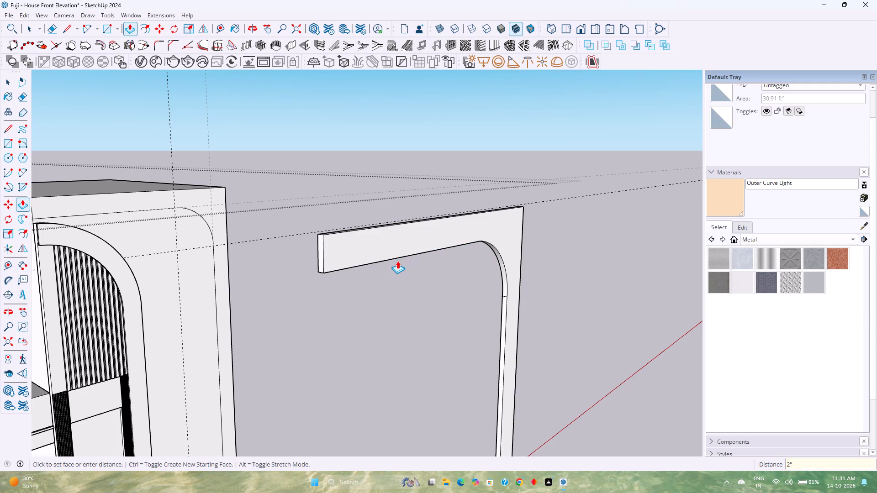
Push the top face of the border copy's horizontal arm 2" upward.
scroll(397, 261, up, 1)
middle_drag(397, 261, 387, 348)
scroll(370, 344, up, 3)
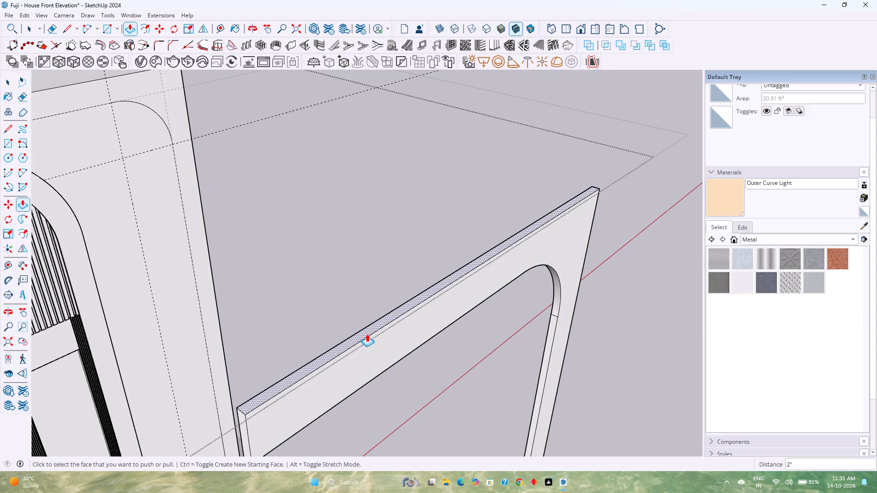
click(367, 334)
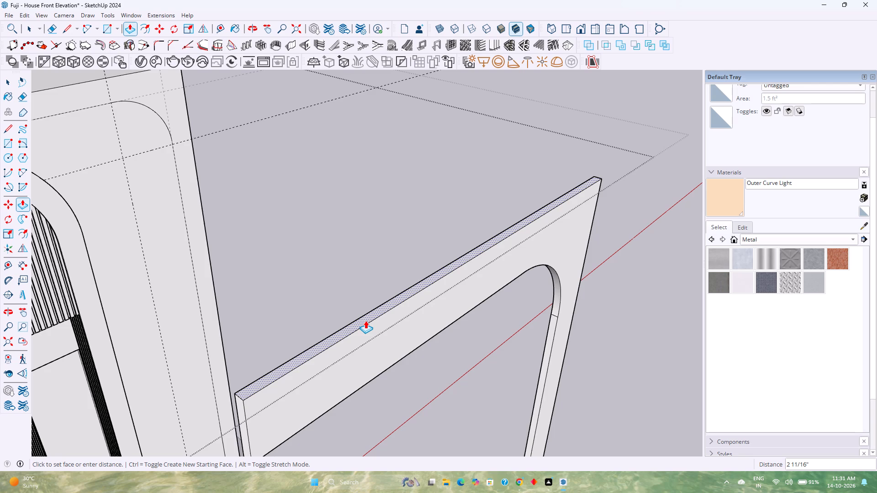
key(2)
key(Return)
Extend the outer side face of the border copy's vertical leg outward by the same 2".
middle_drag(384, 324, 113, 319)
scroll(177, 314, down, 3)
middle_drag(327, 322, 232, 325)
scroll(300, 314, up, 6)
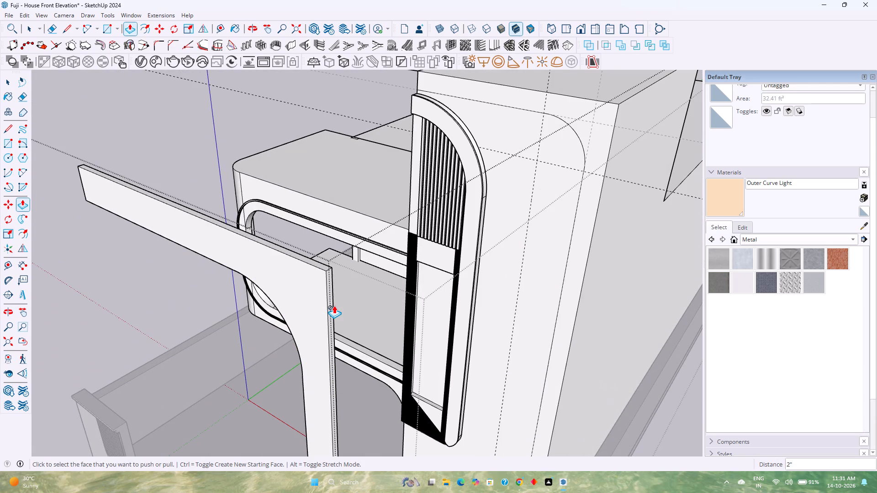
scroll(331, 309, up, 4)
double_click(331, 309)
Select the vertical, arc and horizontal inner edges on the back face of the tower-front border piece.
middle_drag(285, 320, 629, 302)
scroll(629, 303, down, 10)
middle_drag(437, 356, 715, 325)
scroll(455, 315, up, 5)
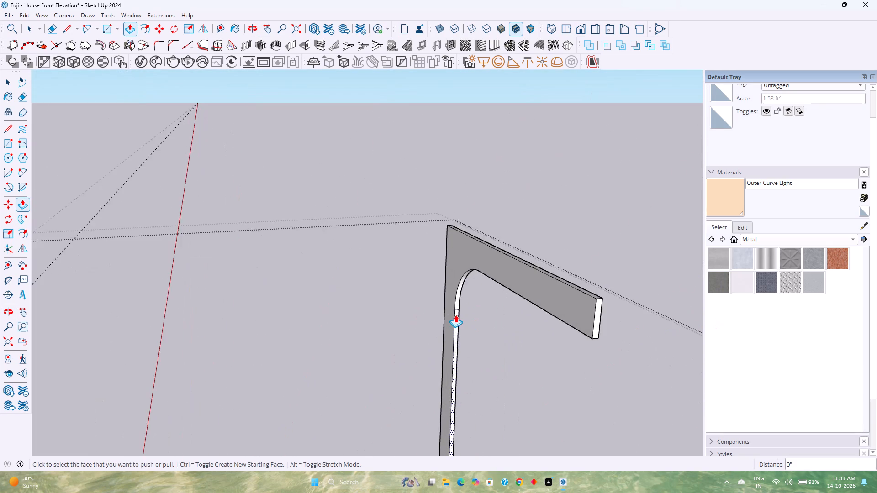
scroll(455, 315, up, 8)
key(space)
scroll(450, 312, up, 2)
middle_drag(450, 312, 531, 320)
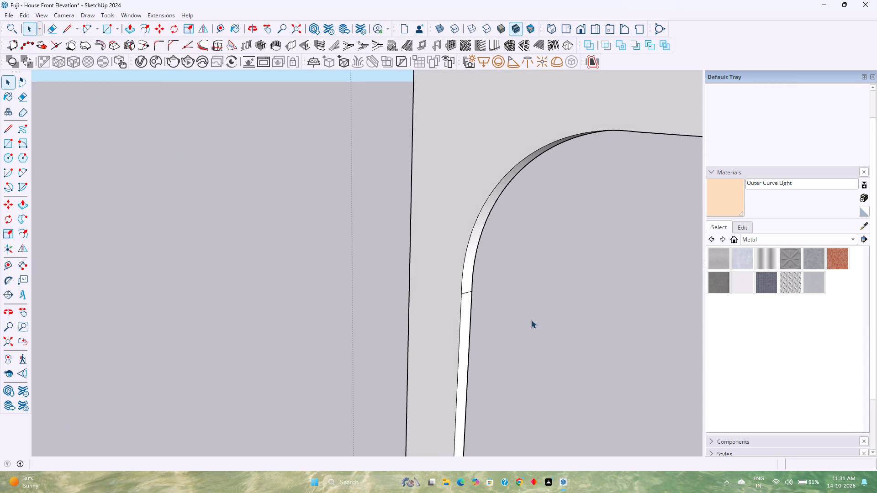
shift+middle_drag(491, 303, 474, 309)
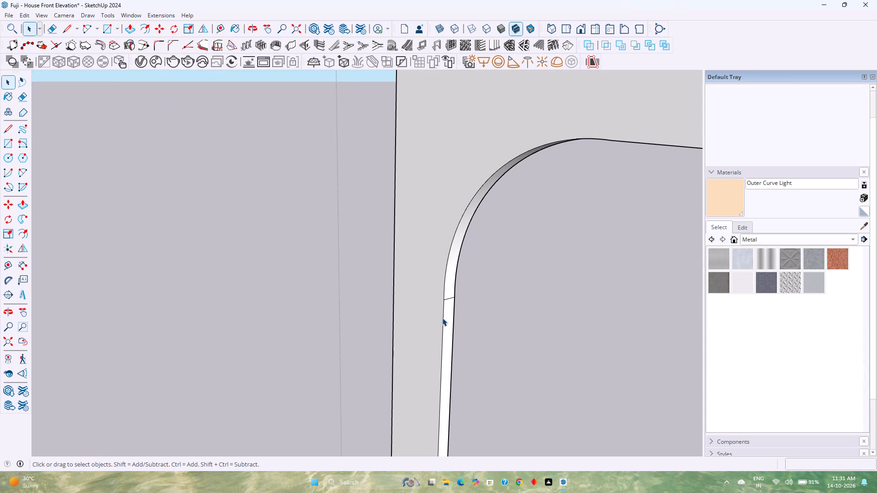
click(443, 317)
ctrl+click(444, 283)
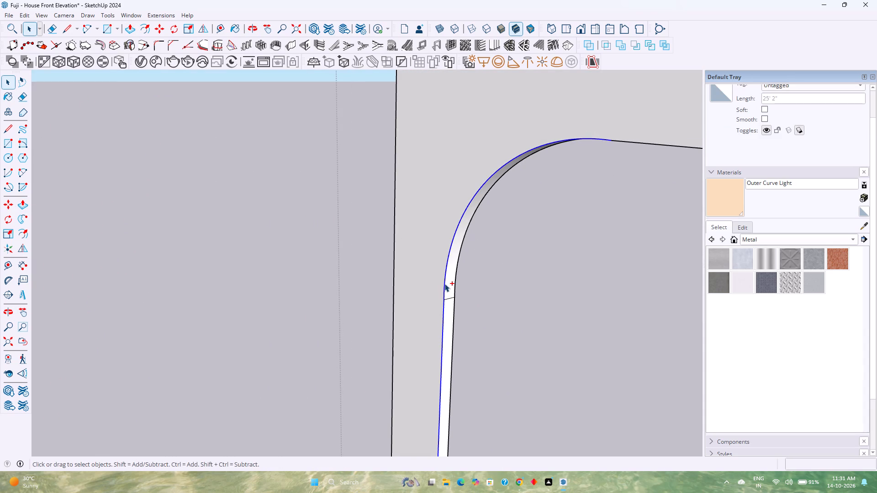
ctrl+click(638, 142)
Offset the selected inner edges onto the border's back face twice, by 1" and by 2".
scroll(489, 254, down, 15)
ctrl+scroll(496, 296, down, 1)
ctrl+middle_drag(496, 296, 427, 274)
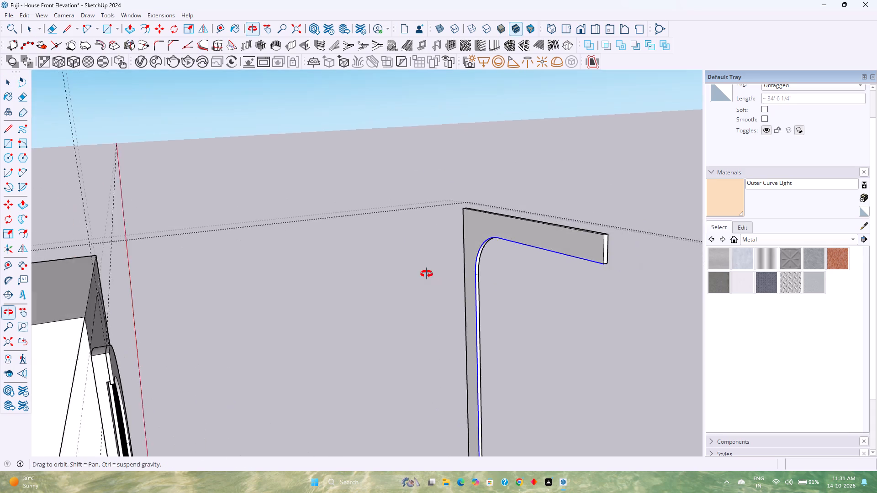
ctrl+middle_drag(427, 274, 426, 273)
scroll(425, 273, down, 6)
middle_drag(441, 304, 563, 302)
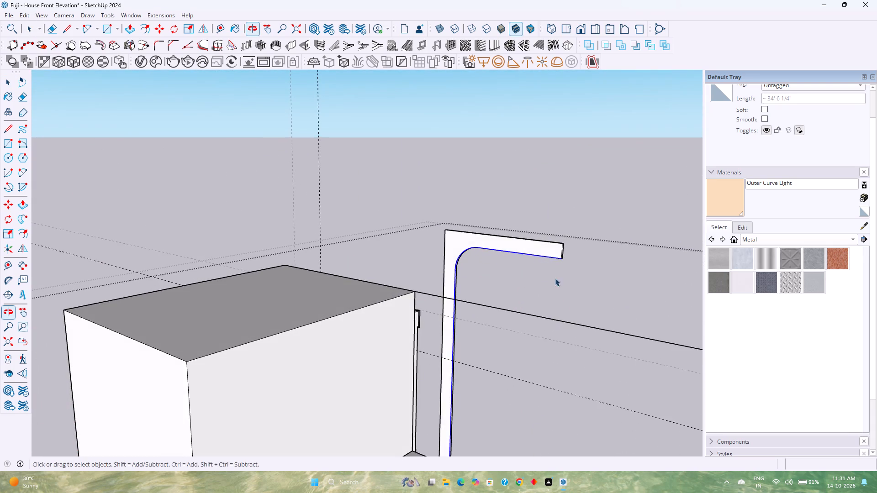
scroll(543, 251, up, 9)
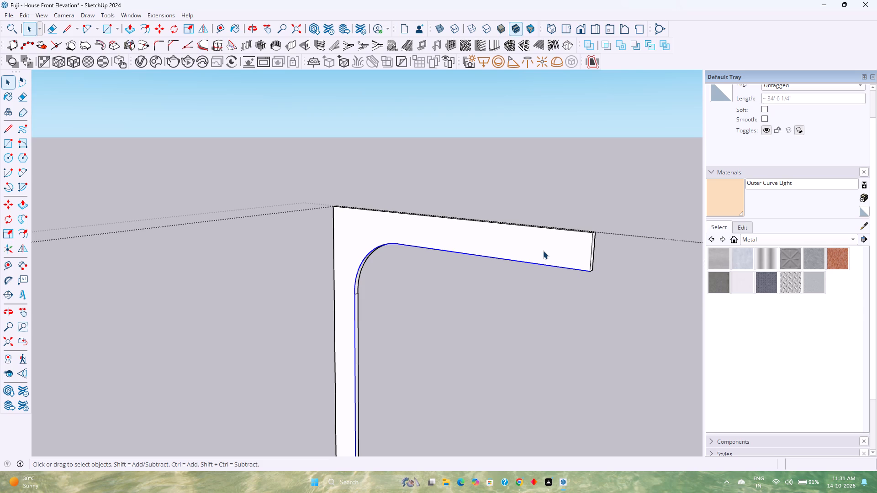
scroll(543, 251, down, 4)
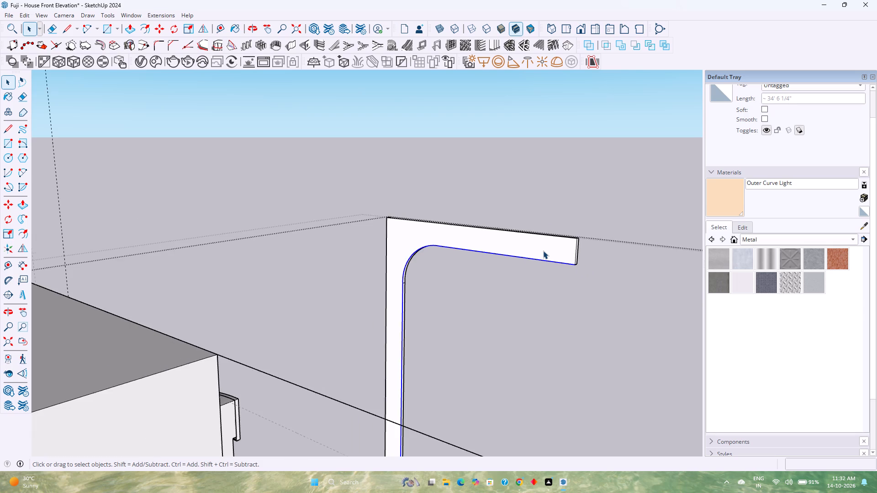
middle_drag(543, 251, 445, 266)
scroll(422, 278, up, 4)
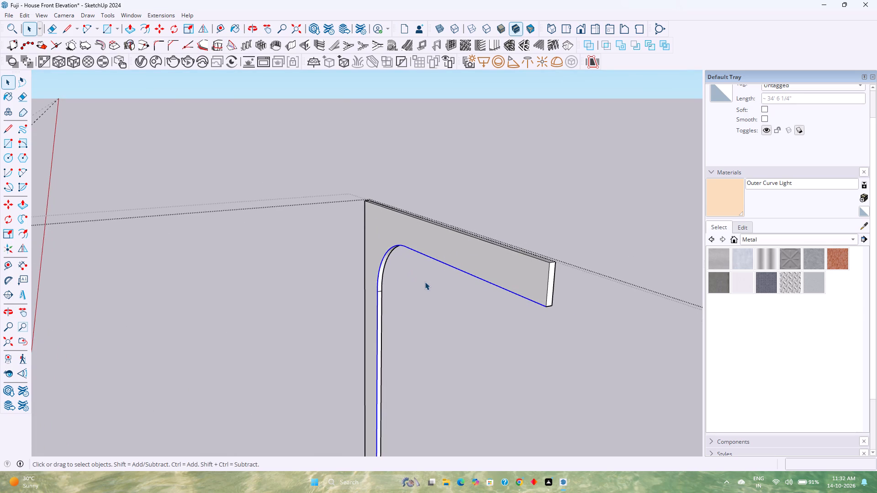
scroll(425, 282, up, 2)
click(149, 31)
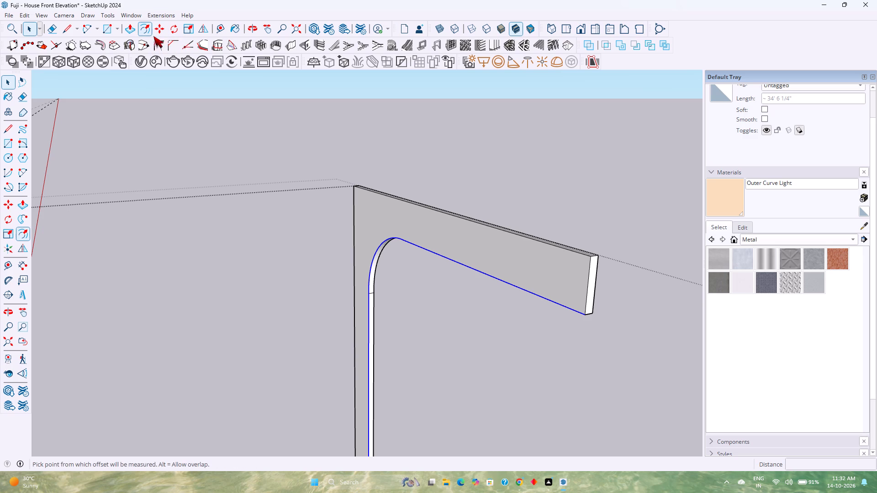
click(542, 291)
scroll(543, 284, up, 5)
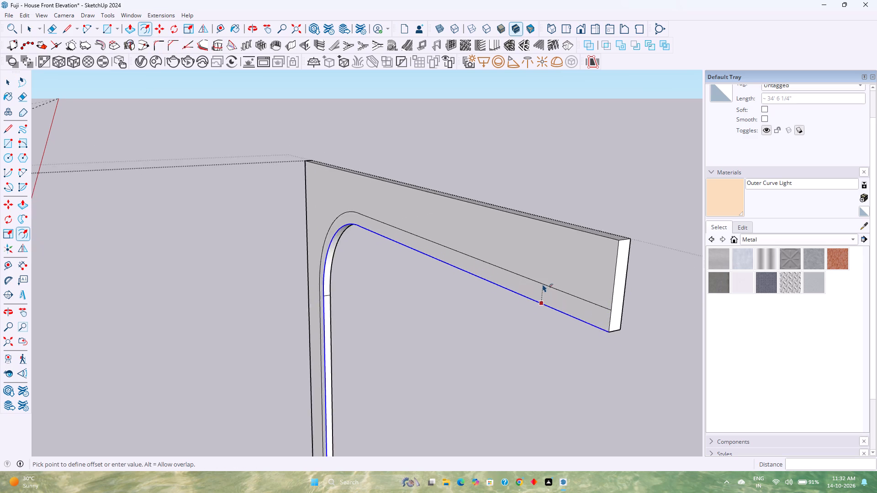
scroll(543, 284, up, 1)
key(1)
key(Return)
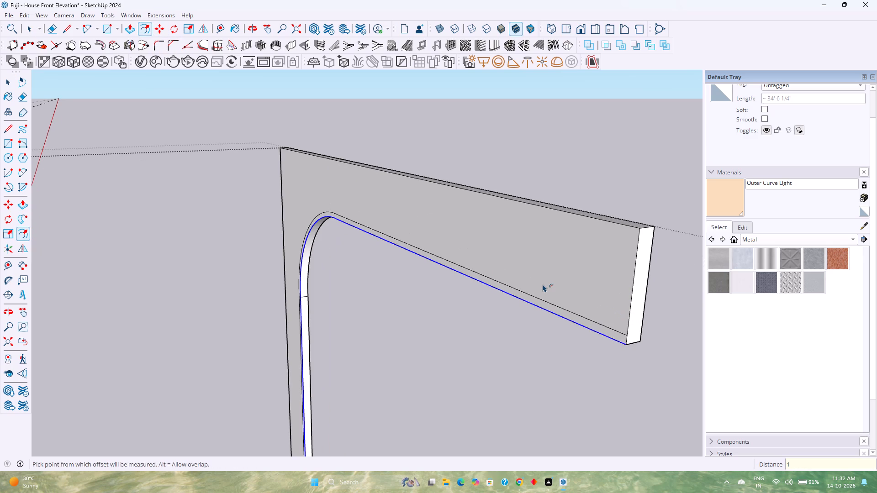
click(552, 315)
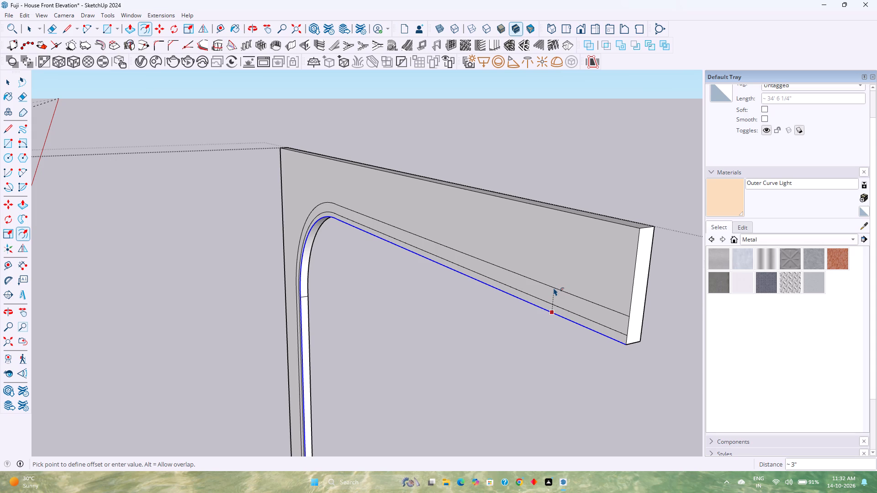
key(2)
key(Return)
key(space)
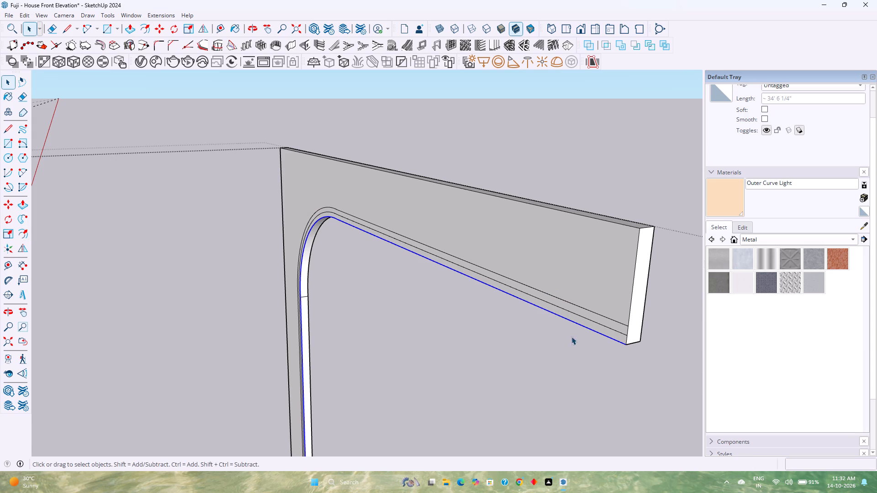
Copy the narrow strip between the two offset lines, with its edges, 3' forward along the green axis.
click(591, 315)
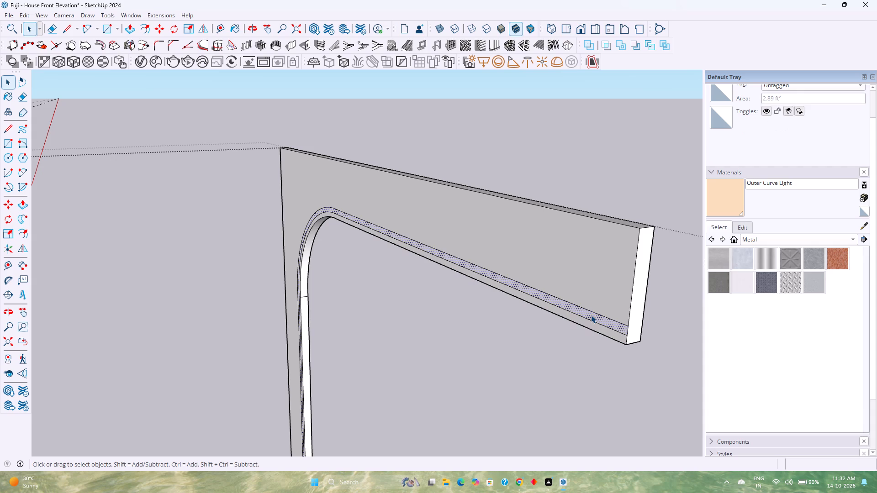
scroll(591, 317, up, 4)
middle_drag(591, 317, 519, 338)
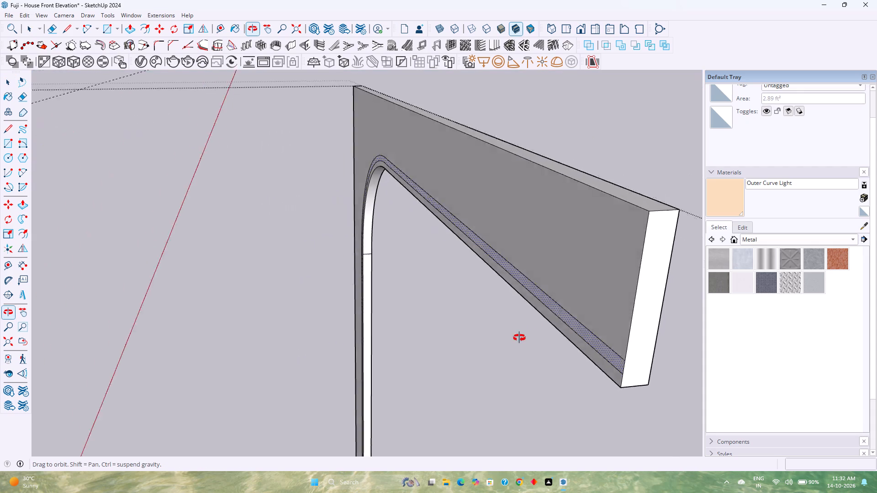
middle_drag(519, 338, 497, 339)
middle_drag(490, 351, 493, 325)
scroll(493, 325, up, 1)
scroll(493, 325, down, 3)
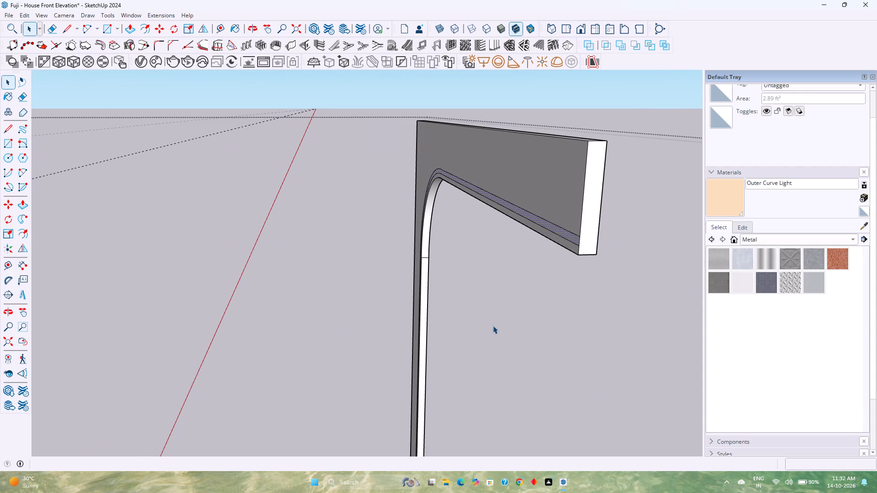
scroll(575, 250, up, 5)
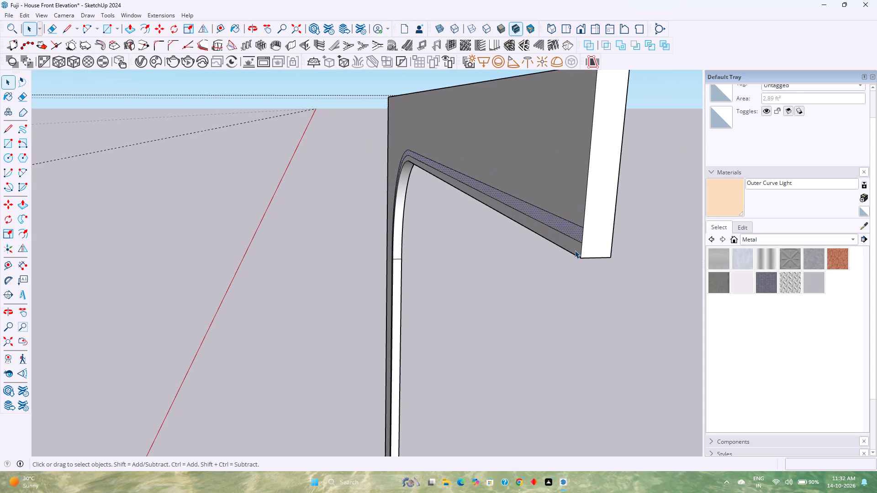
double_click(571, 233)
key(m)
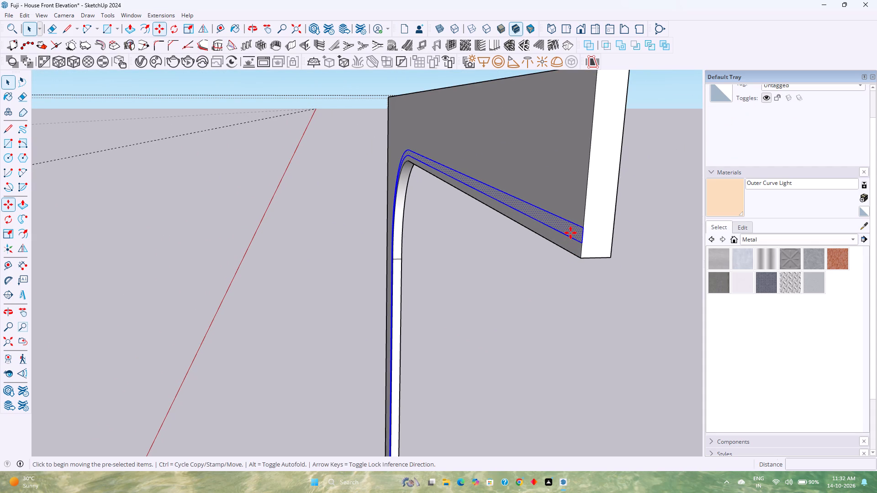
click(584, 230)
scroll(594, 248, down, 8)
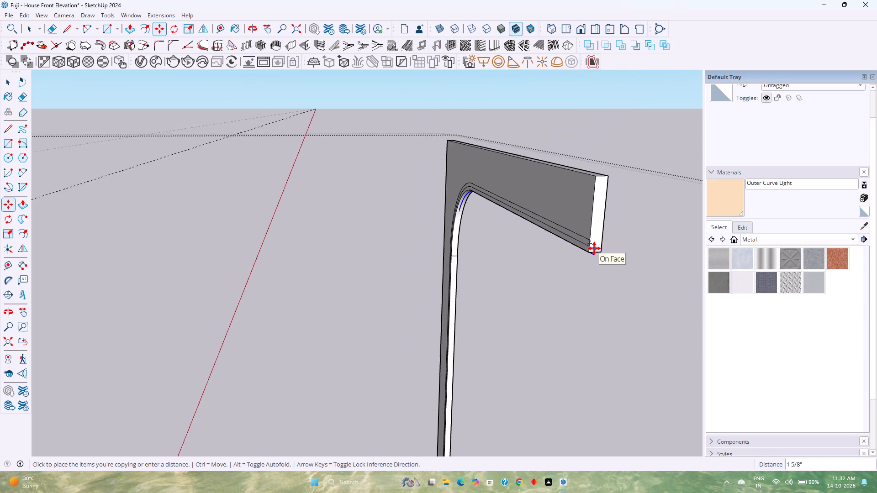
scroll(594, 248, down, 10)
shift+middle_drag(636, 246, 587, 259)
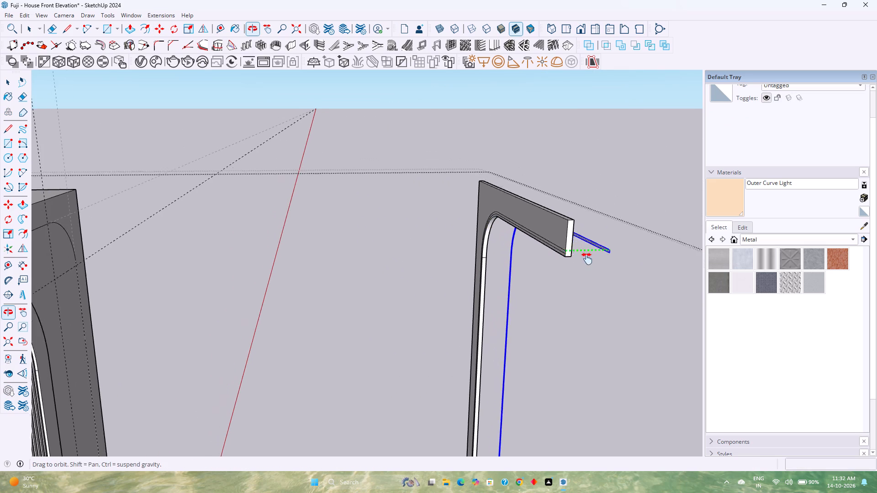
shift+middle_drag(587, 259, 574, 265)
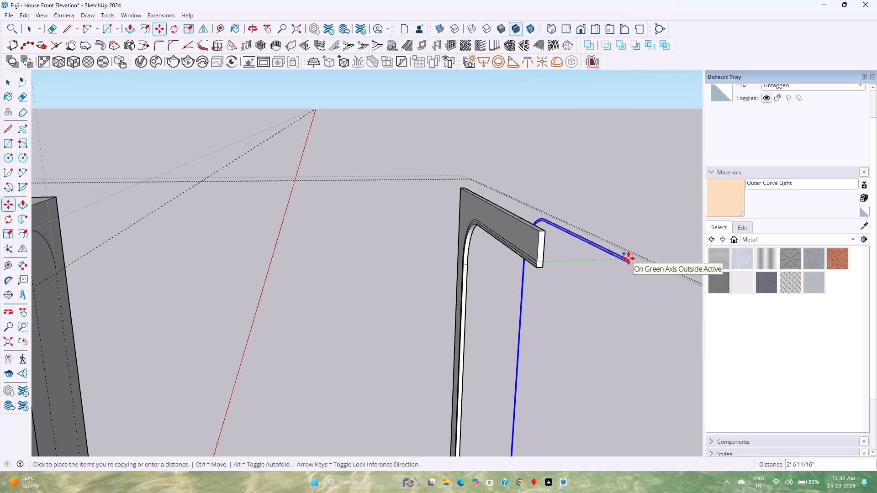
key(Left)
text(3')
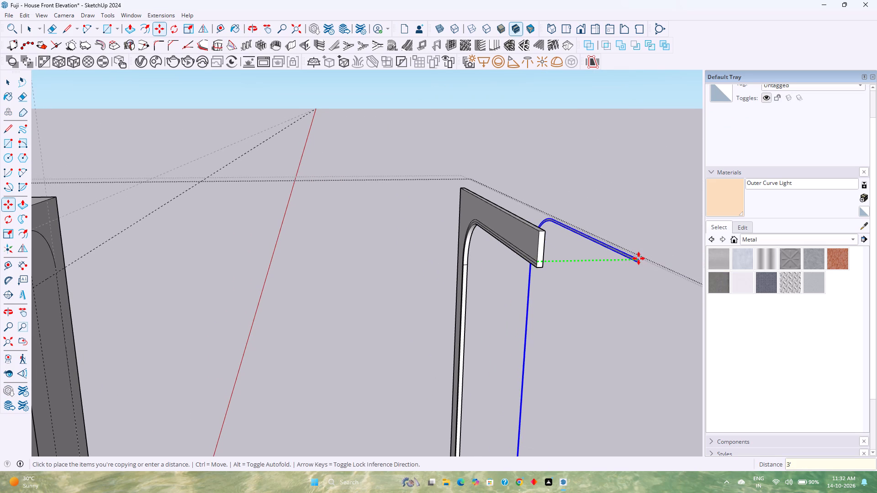
key(Return)
key(space)
Push the narrow strip on the border's back face 0.25" into the piece as a groove.
scroll(651, 257, up, 5)
scroll(459, 276, up, 11)
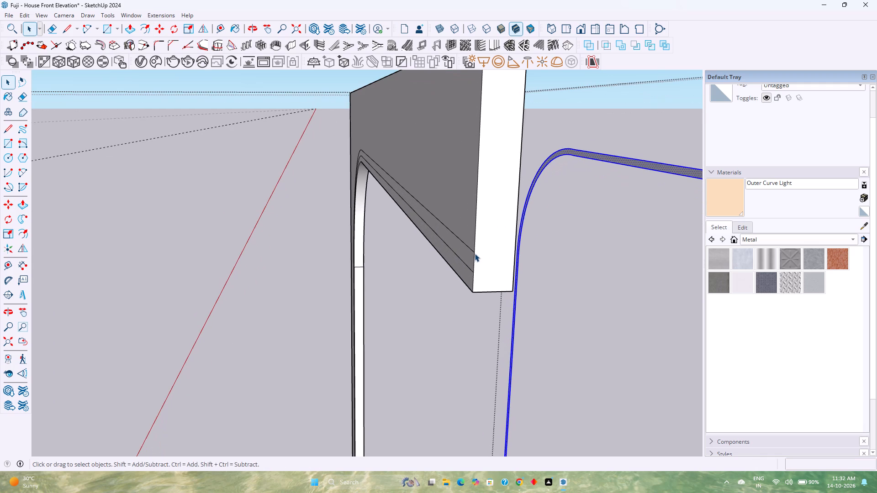
click(468, 254)
middle_drag(468, 254, 564, 236)
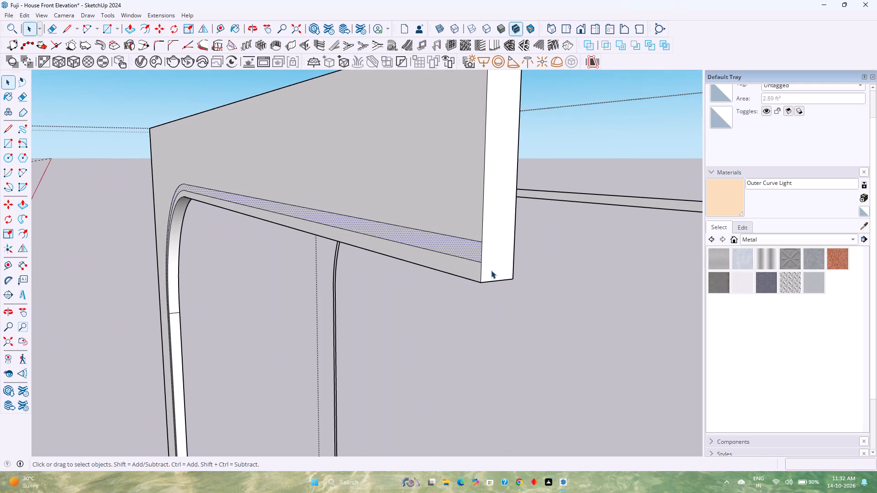
key(p)
click(474, 254)
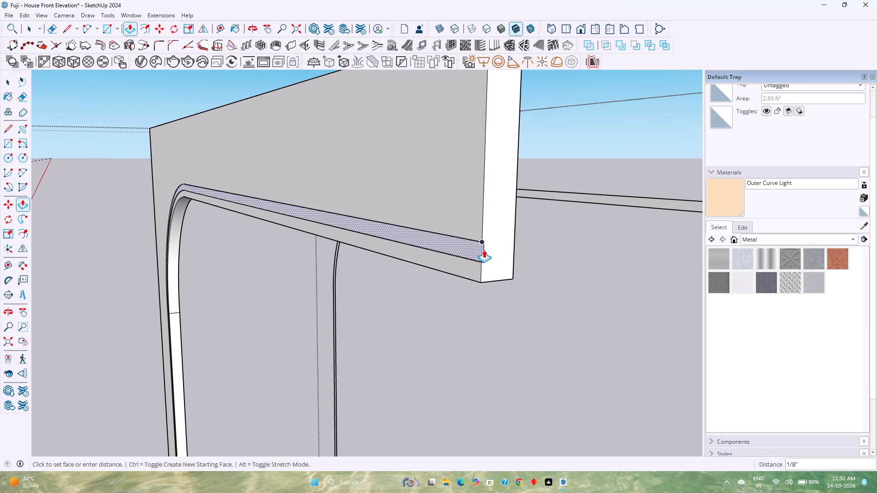
text(0.25)
key(Return)
key(space)
Extrude the copied narrow strip in front of the border by 0.25".
scroll(488, 248, down, 3)
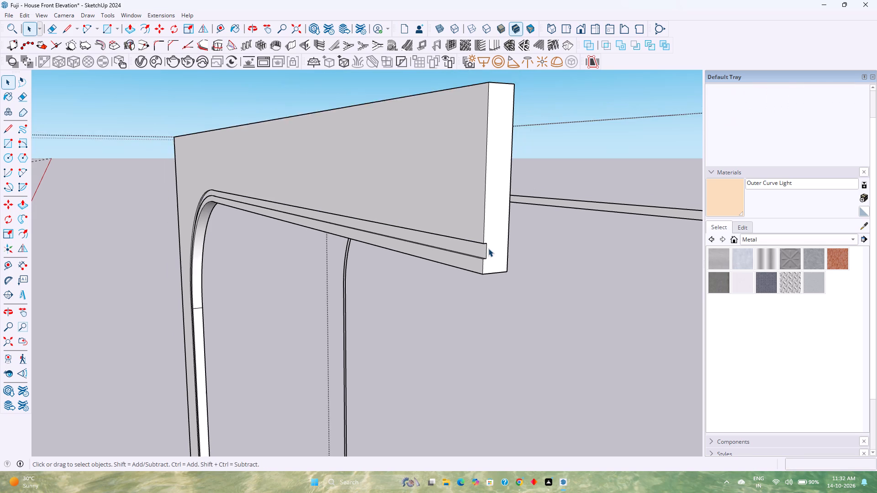
shift+middle_drag(488, 248, 293, 328)
shift+middle_click(293, 328)
scroll(528, 293, up, 1)
double_click(622, 261)
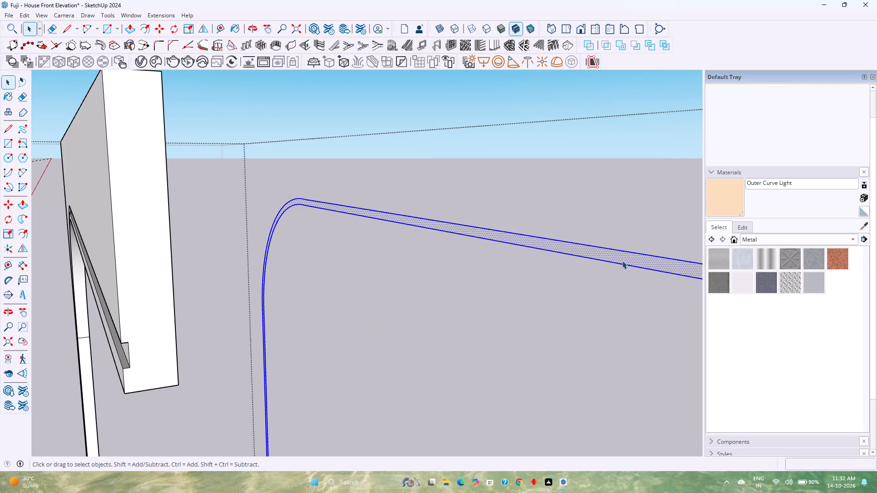
shift+middle_drag(622, 261, 390, 291)
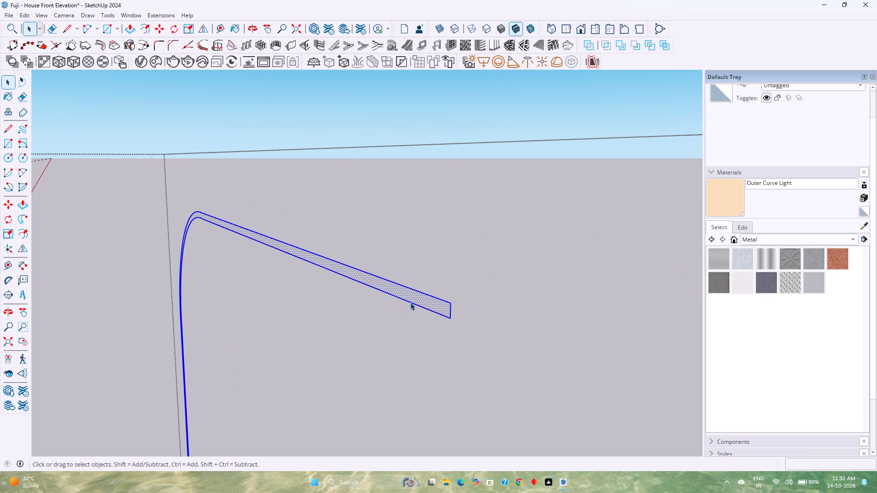
key(p)
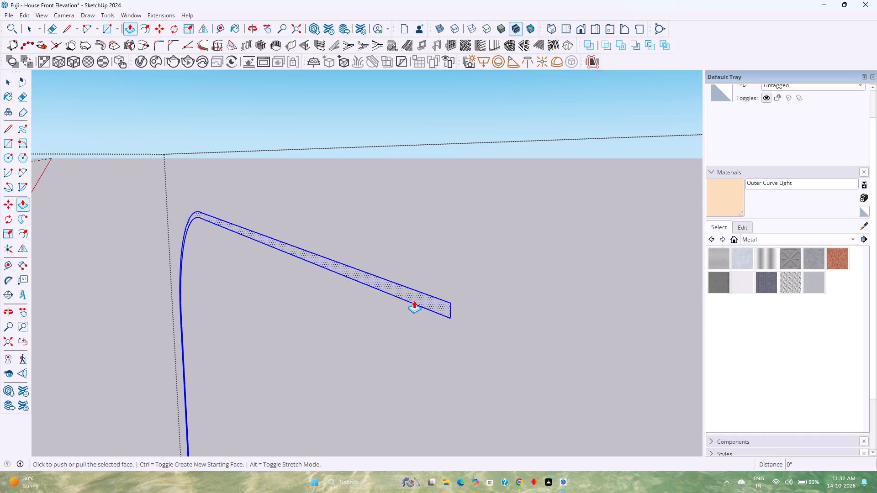
click(414, 300)
text(0.25)
key(Return)
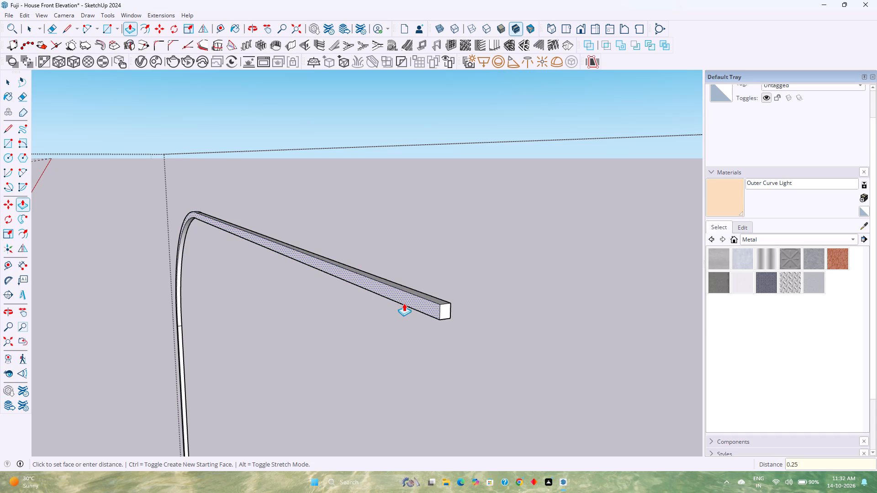
key(space)
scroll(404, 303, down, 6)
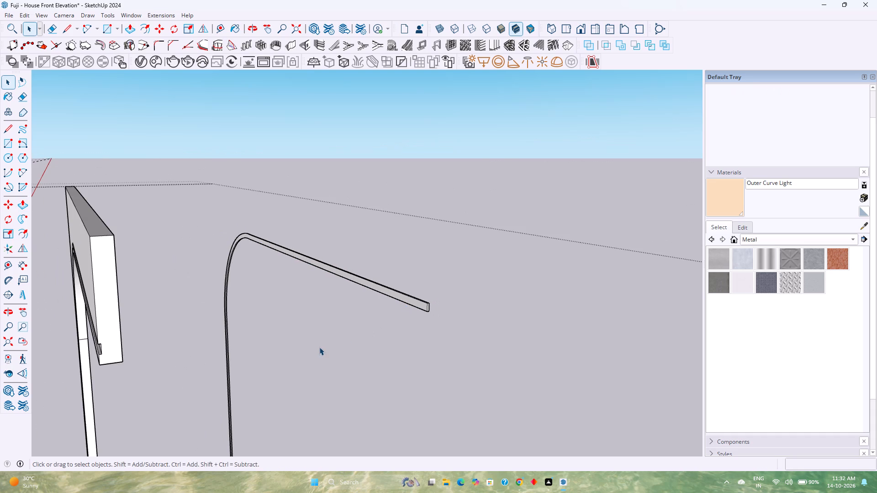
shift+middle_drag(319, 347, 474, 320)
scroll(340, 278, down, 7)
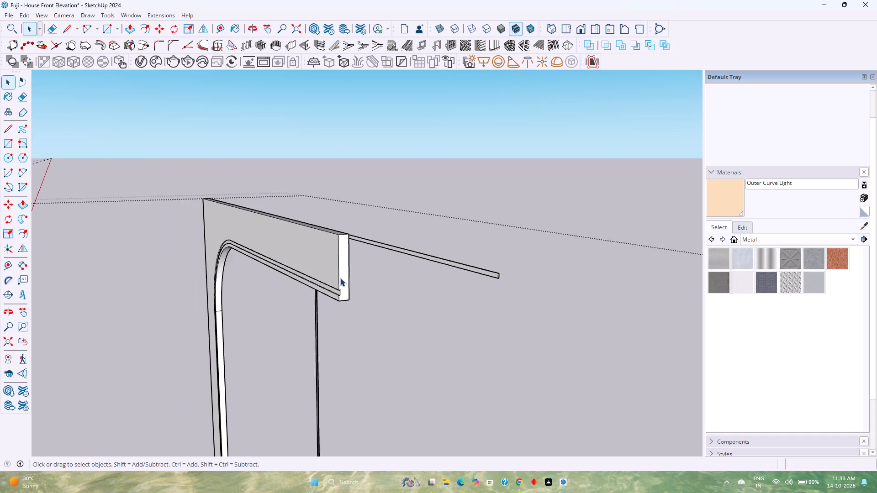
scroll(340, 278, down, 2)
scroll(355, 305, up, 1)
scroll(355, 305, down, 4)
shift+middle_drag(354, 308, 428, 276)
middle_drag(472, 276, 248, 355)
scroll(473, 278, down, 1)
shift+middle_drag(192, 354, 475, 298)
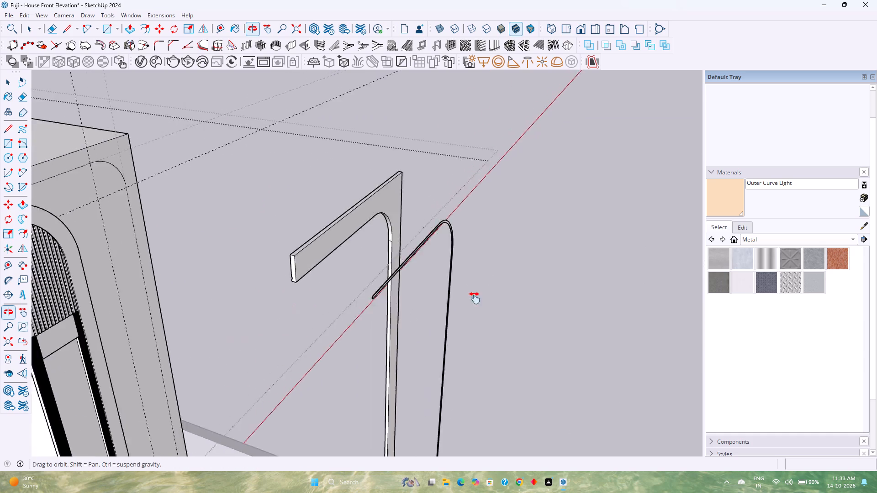
Sweep the grooved border's end face with Follow Me along the path of two straight edges and the arc beside the tower.
shift+middle_drag(475, 298, 606, 283)
scroll(609, 282, down, 6)
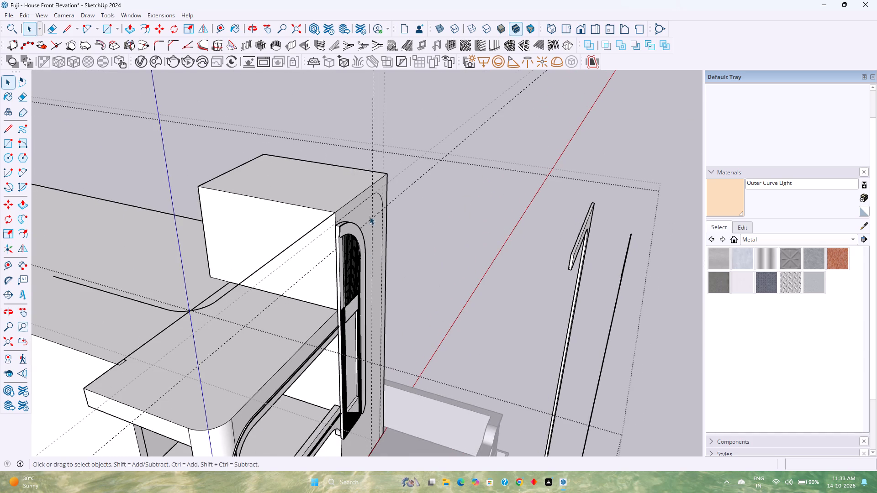
ctrl+click(285, 250)
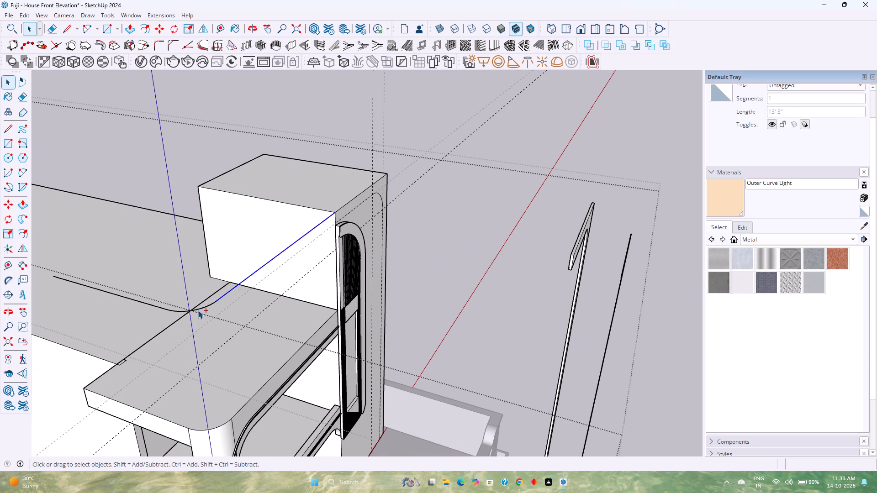
ctrl+click(200, 309)
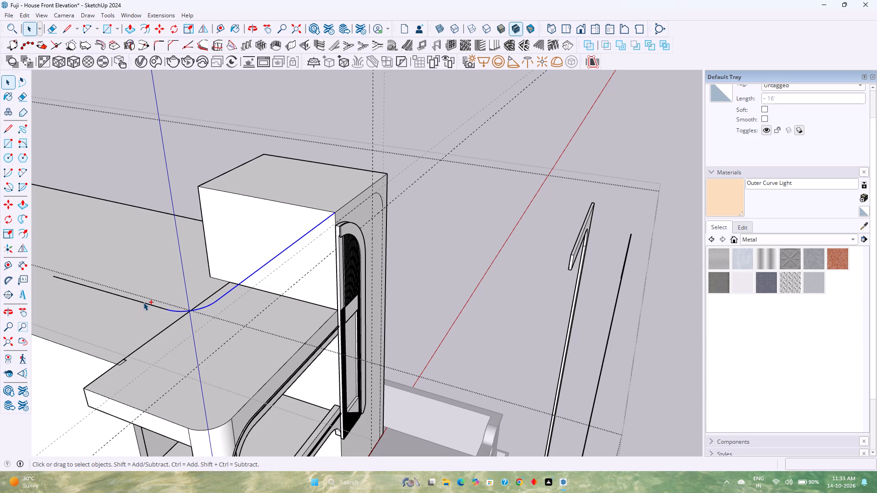
ctrl+click(143, 302)
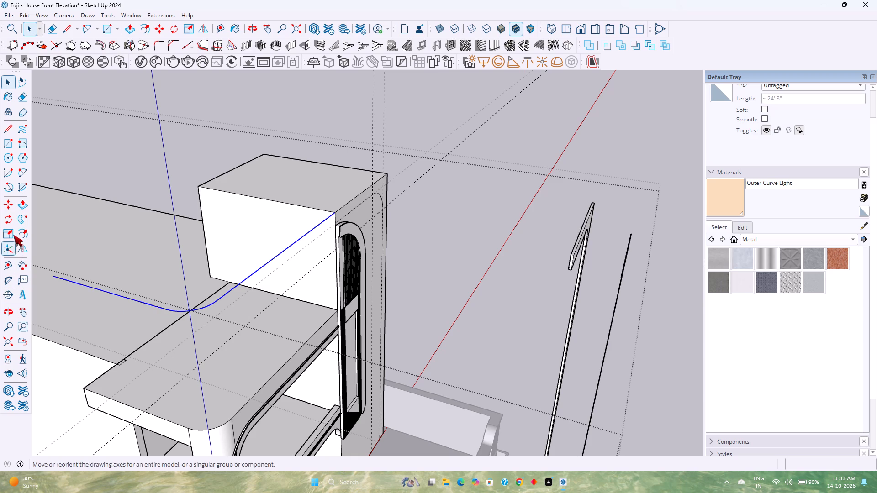
click(17, 222)
scroll(590, 242, up, 4)
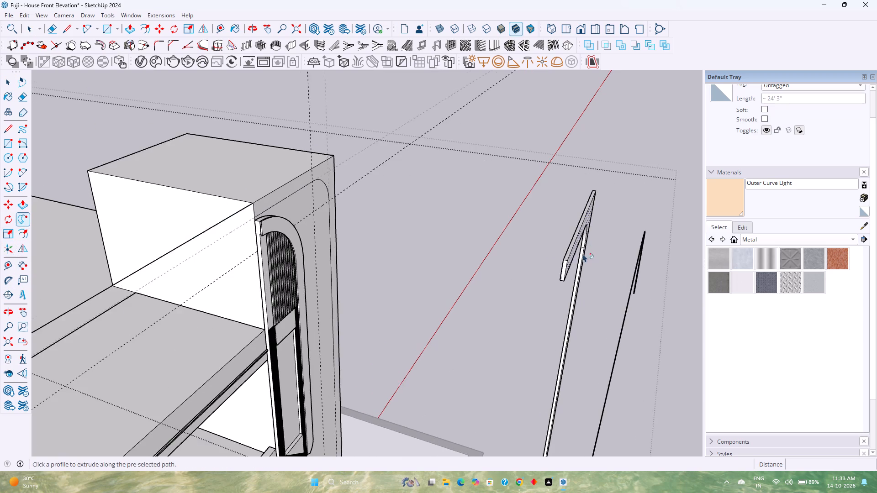
scroll(583, 254, up, 7)
click(546, 269)
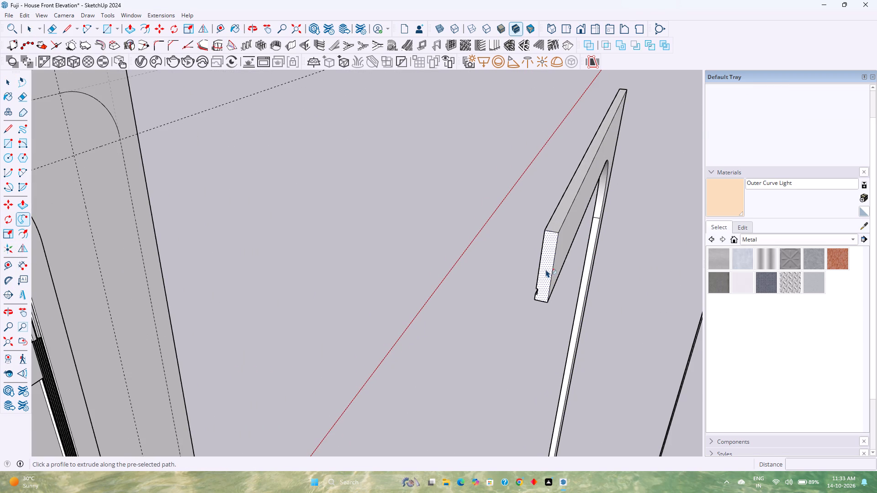
Examine the swept border and its groove around the curved corner and along the straight run.
scroll(546, 269, down, 20)
scroll(546, 269, down, 1)
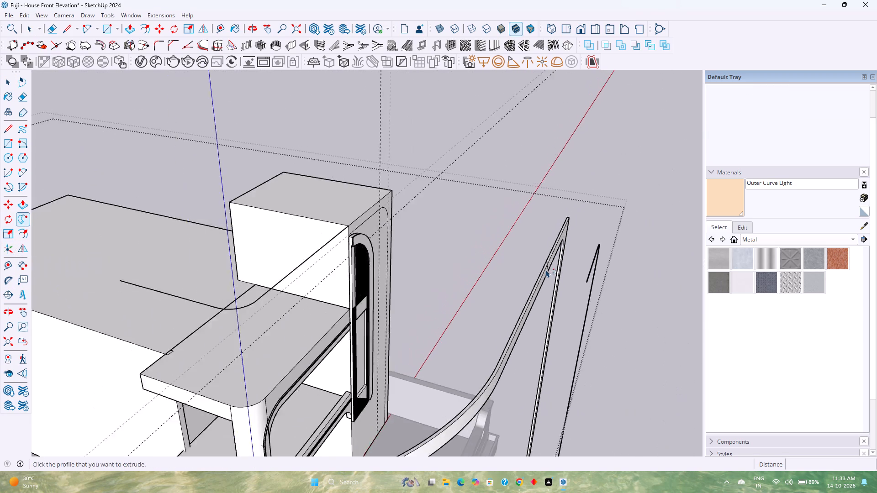
scroll(546, 269, down, 5)
middle_drag(476, 369, 661, 236)
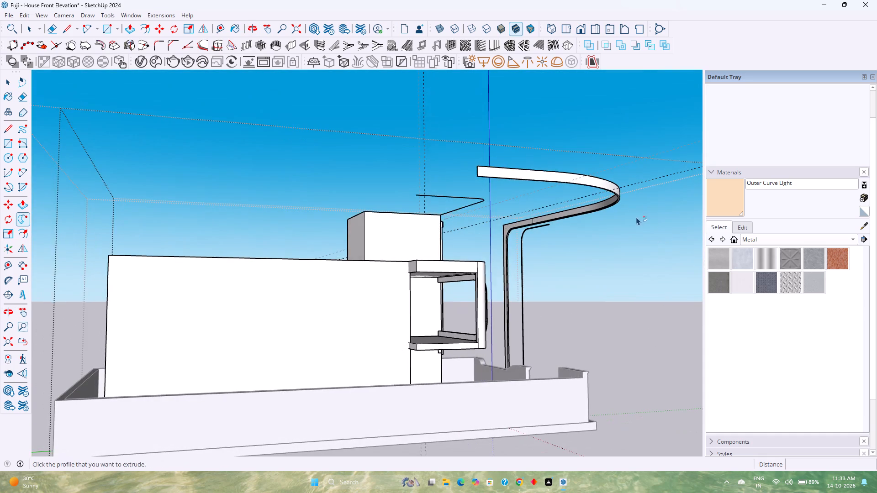
scroll(630, 207, up, 19)
scroll(599, 197, up, 4)
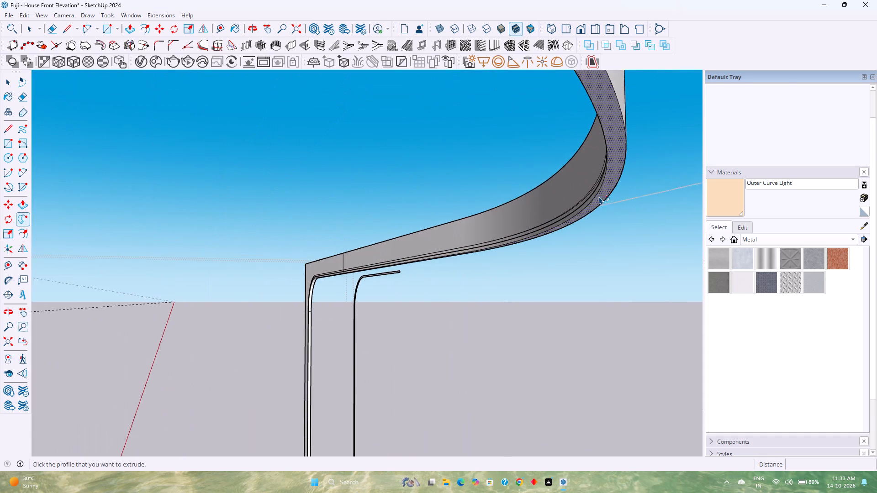
scroll(599, 196, up, 9)
middle_drag(599, 196, 620, 187)
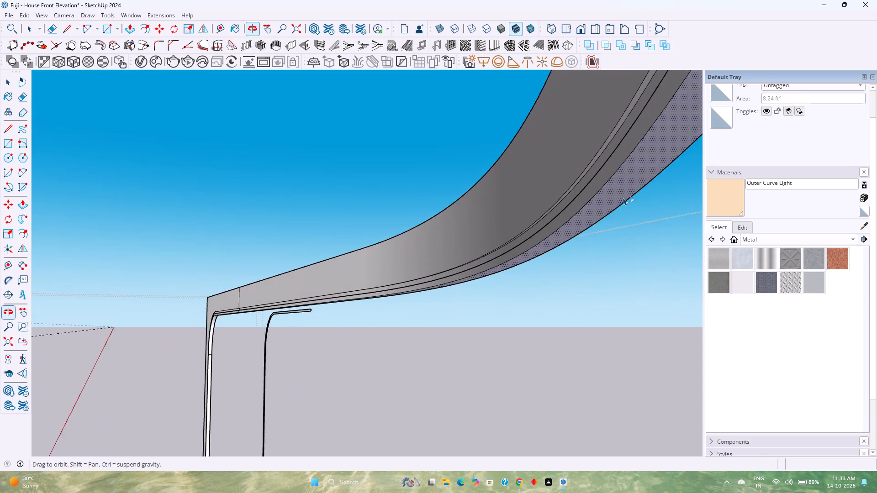
scroll(618, 205, down, 4)
middle_drag(617, 215, 643, 234)
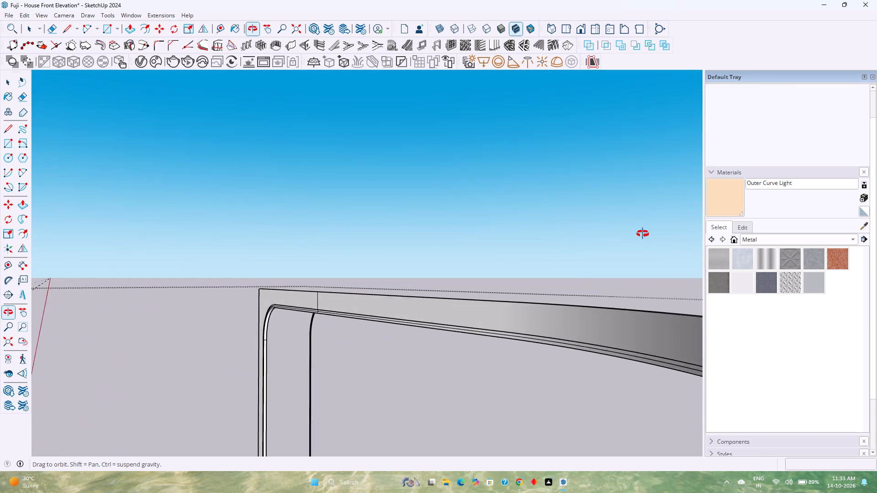
middle_drag(643, 234, 623, 242)
scroll(623, 242, down, 4)
middle_drag(593, 278, 482, 317)
shift+middle_drag(438, 331, 662, 266)
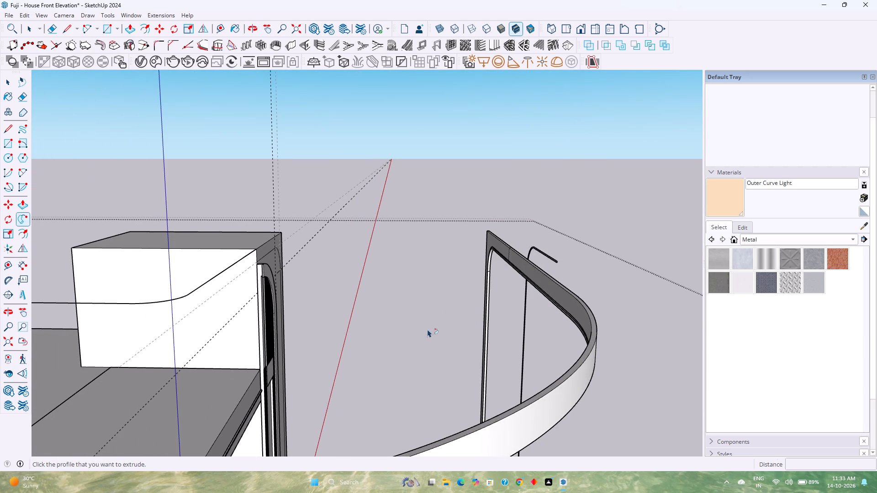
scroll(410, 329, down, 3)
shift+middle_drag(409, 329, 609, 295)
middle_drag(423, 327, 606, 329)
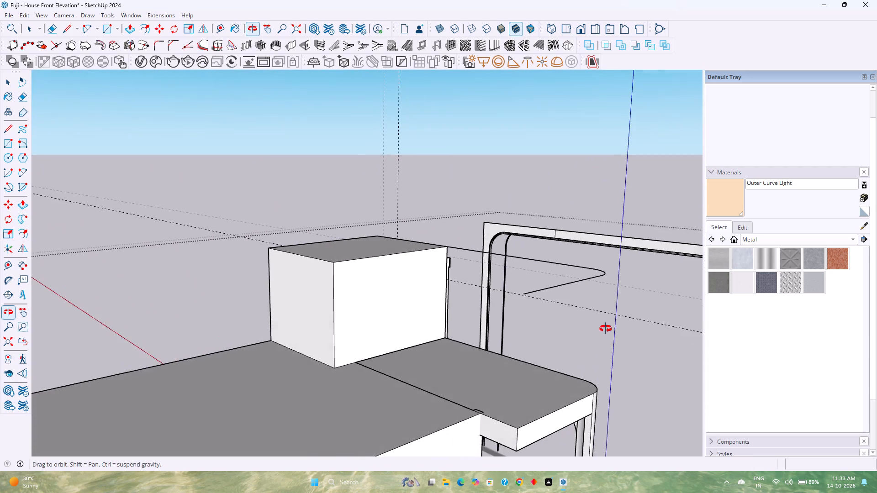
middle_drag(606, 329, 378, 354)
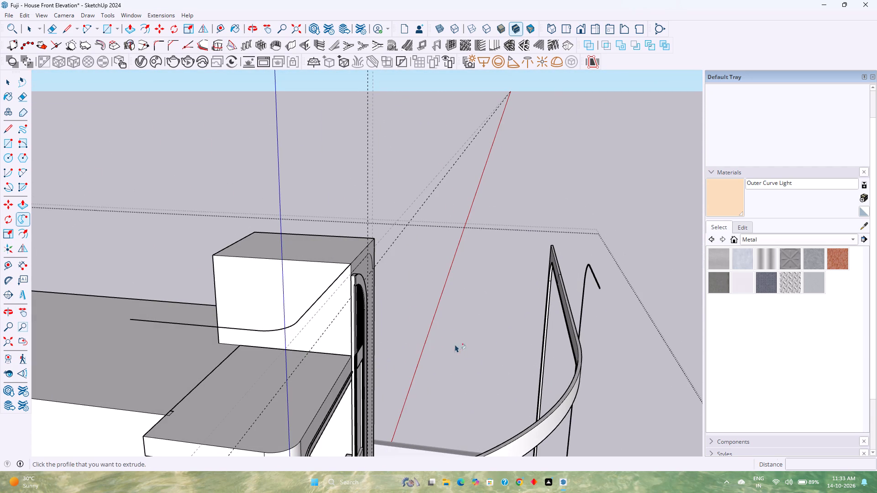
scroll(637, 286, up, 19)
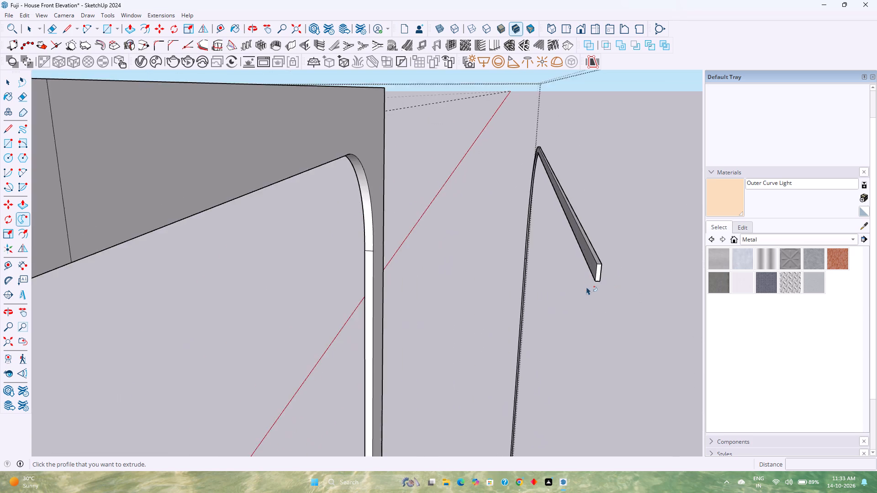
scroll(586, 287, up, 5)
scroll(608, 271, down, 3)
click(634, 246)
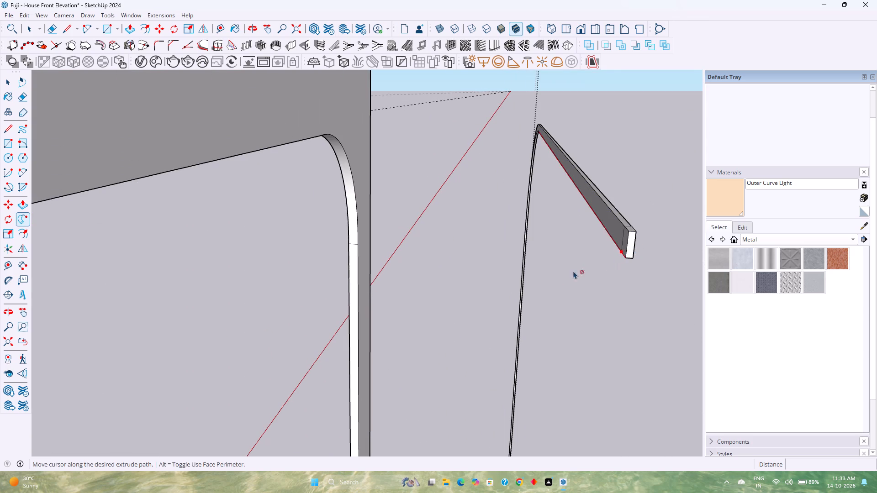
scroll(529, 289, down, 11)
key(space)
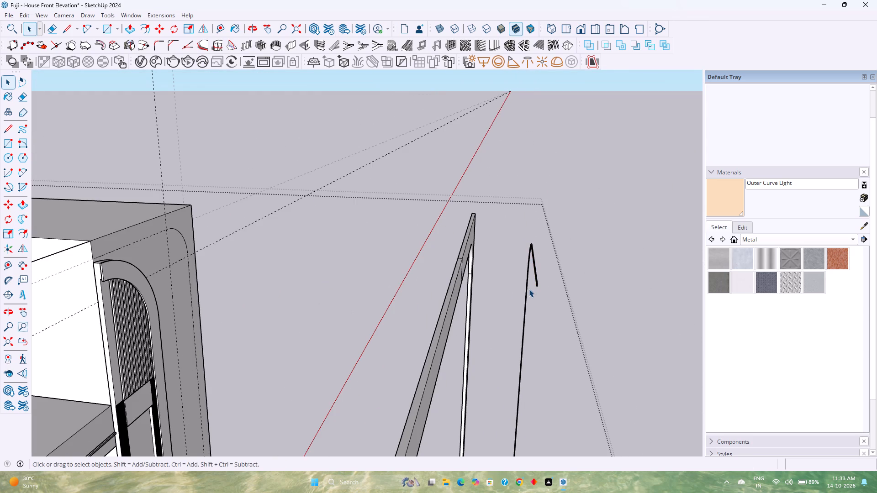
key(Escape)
Sweep the copied narrow strip's end face with Follow Me along the same path of two straight edges and the arc.
scroll(586, 268, up, 2)
scroll(534, 288, up, 9)
middle_drag(512, 292, 527, 304)
scroll(449, 310, down, 15)
scroll(447, 310, up, 1)
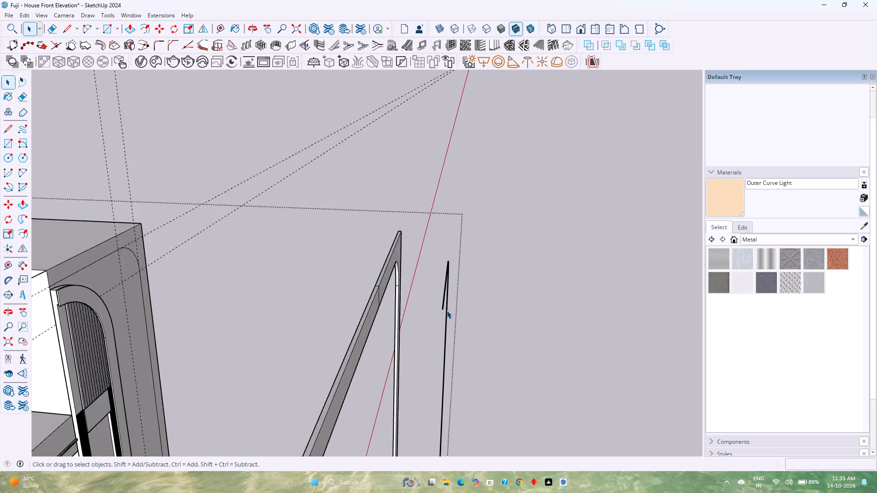
scroll(446, 310, down, 9)
click(227, 350)
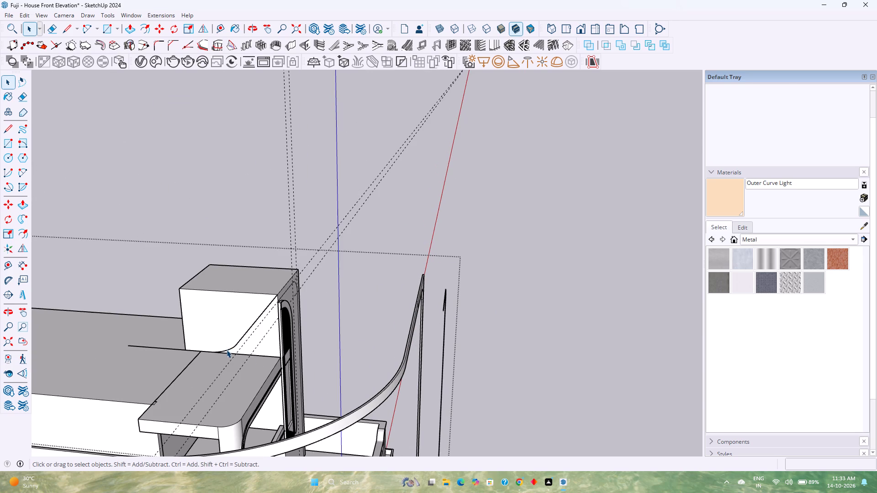
double_click(230, 346)
click(235, 343)
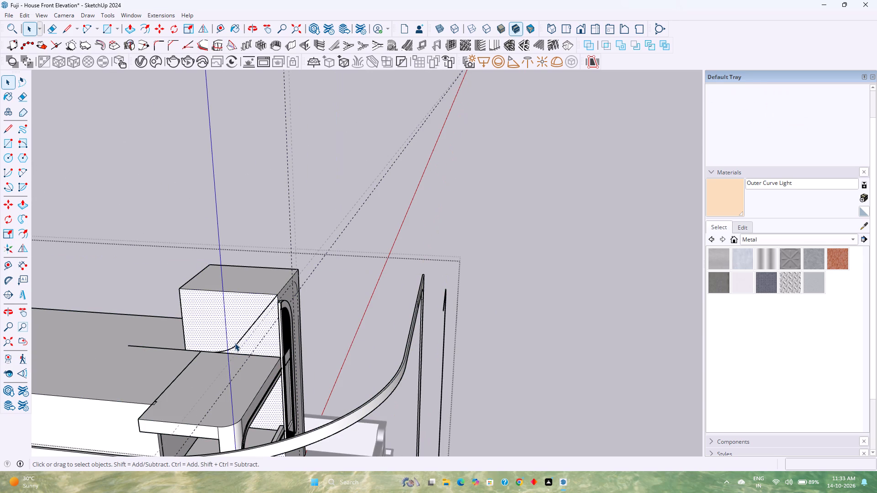
click(235, 346)
middle_drag(229, 348, 184, 365)
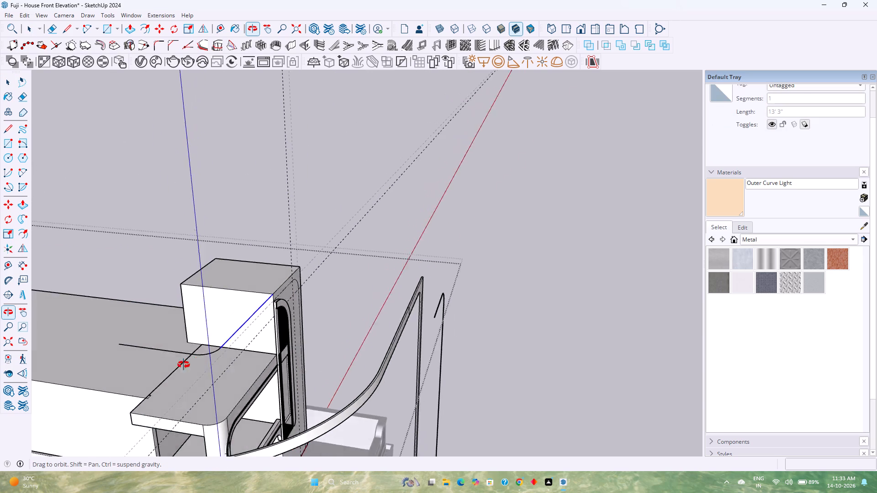
middle_drag(184, 365, 160, 372)
ctrl+click(161, 342)
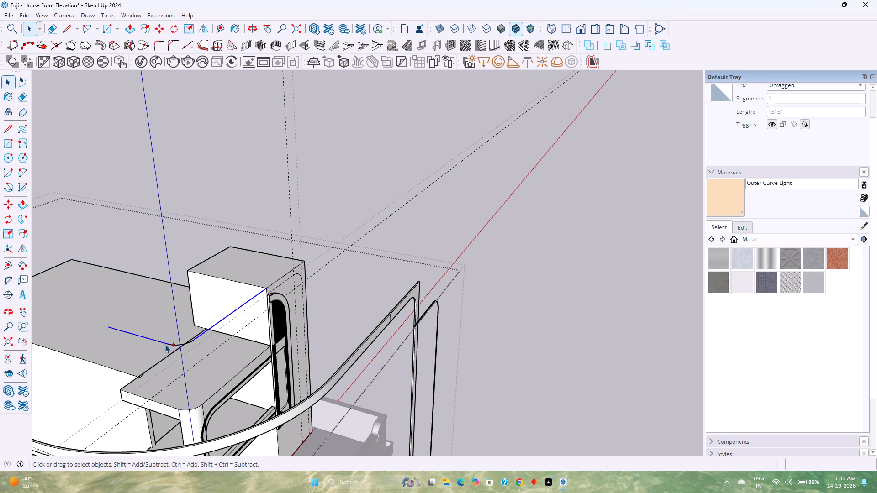
scroll(166, 345, up, 9)
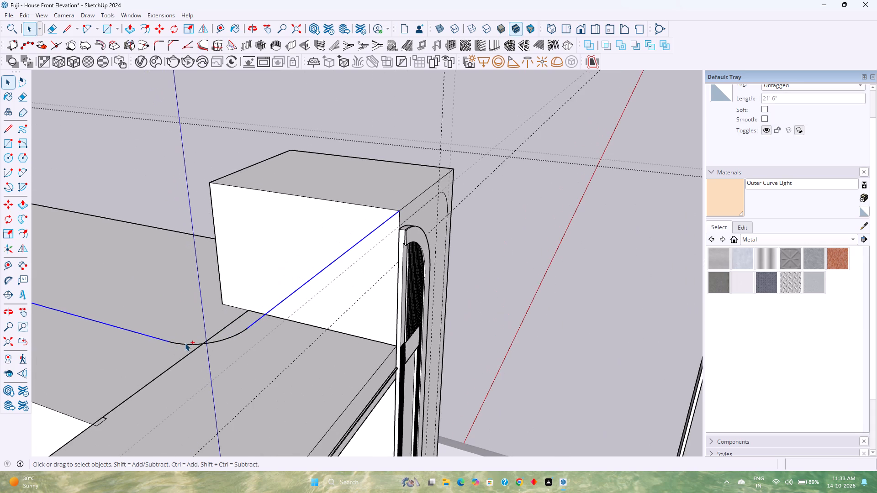
ctrl+click(185, 344)
scroll(185, 344, down, 10)
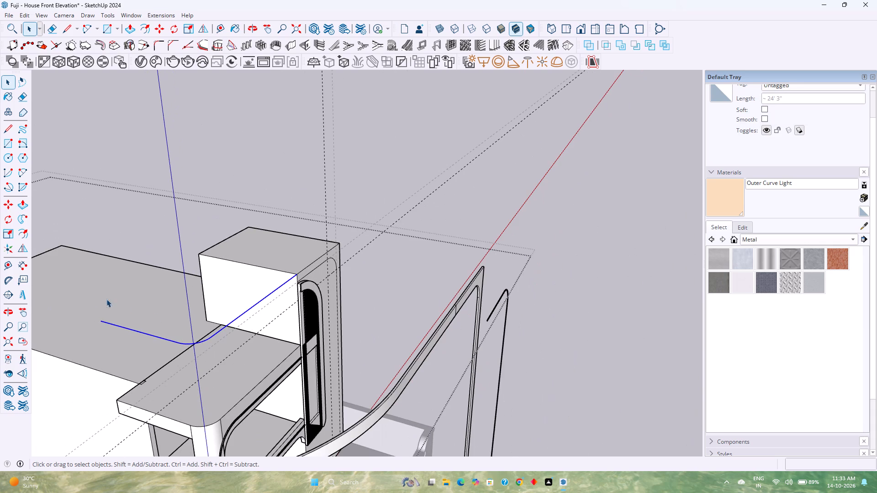
click(22, 223)
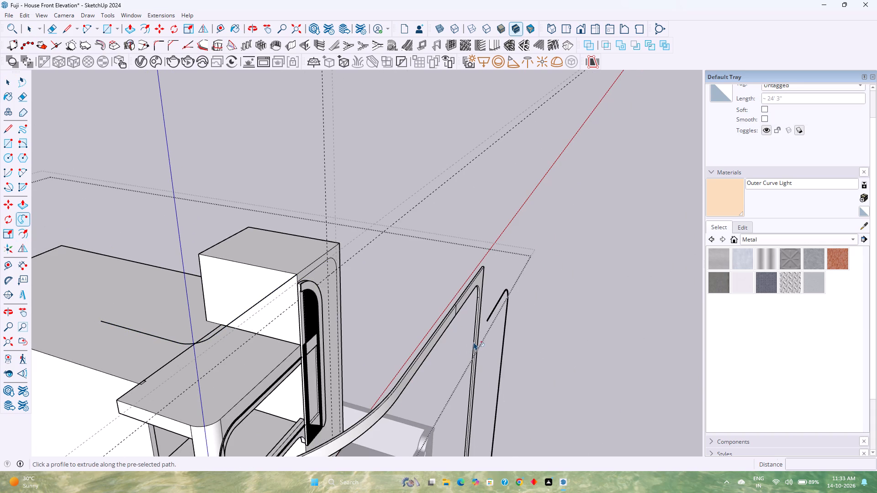
scroll(474, 342, up, 13)
scroll(508, 278, up, 3)
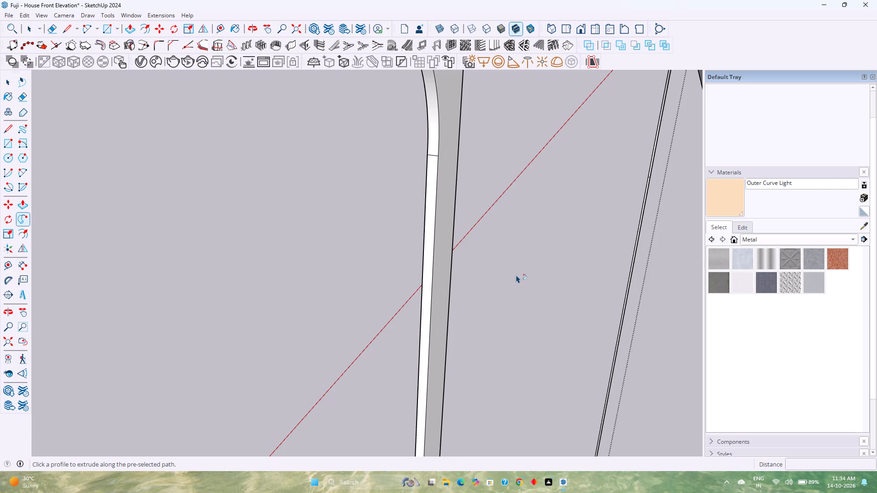
scroll(516, 275, down, 3)
scroll(528, 267, up, 12)
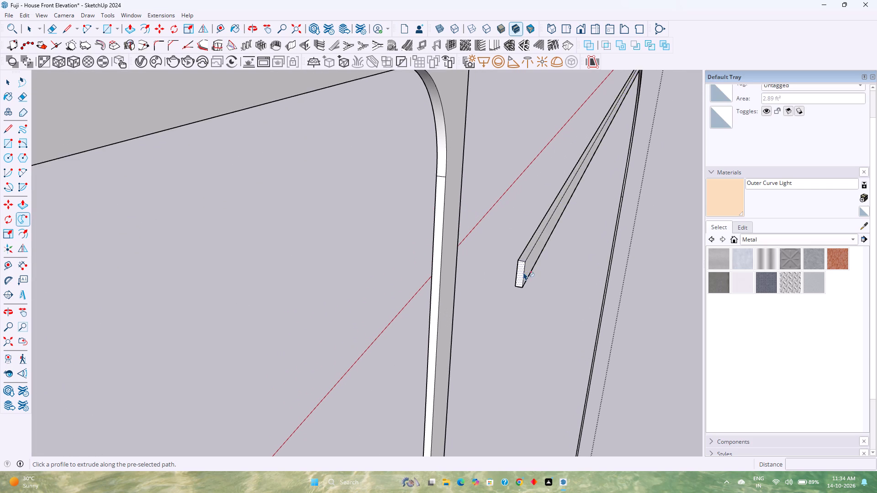
scroll(523, 272, up, 4)
click(521, 278)
scroll(521, 278, down, 5)
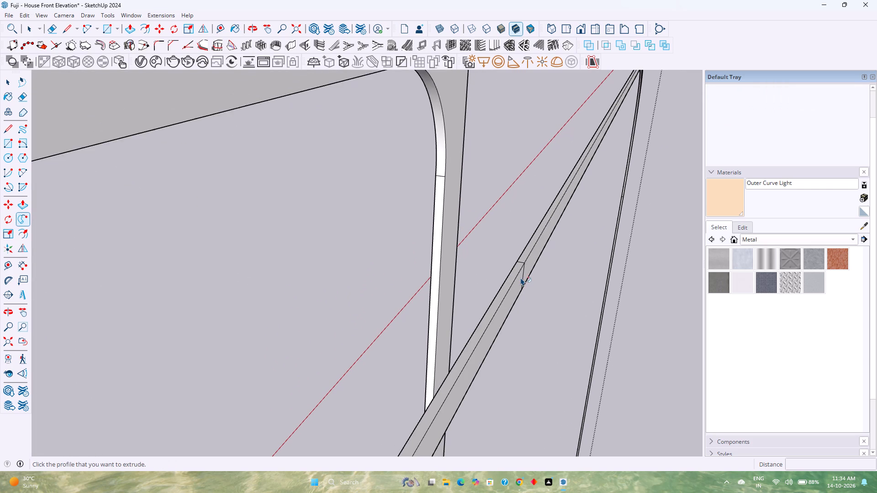
key(space)
Delete the two seam lines across the narrow strip's side and top faces where its sweep begins.
scroll(521, 277, up, 7)
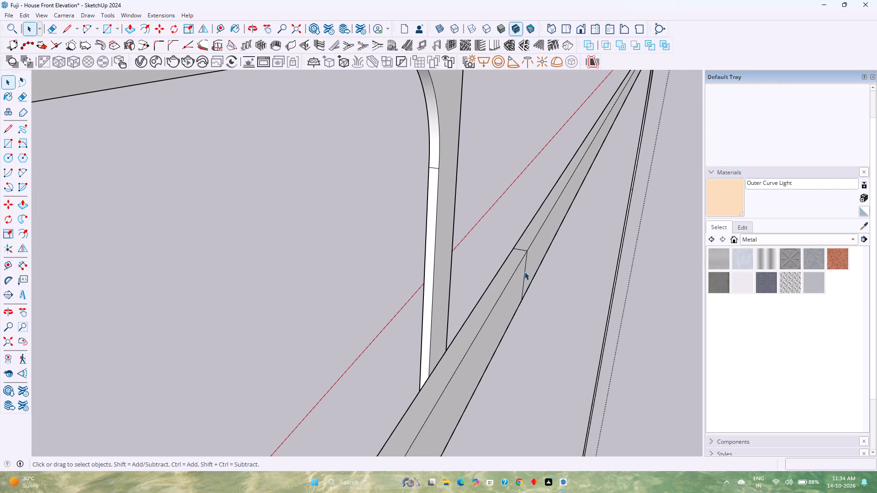
click(525, 271)
key(Delete)
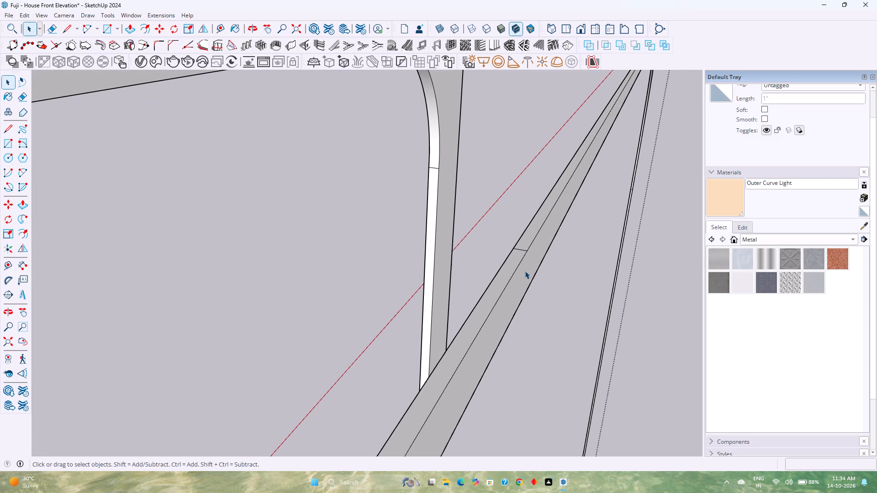
click(519, 250)
key(Delete)
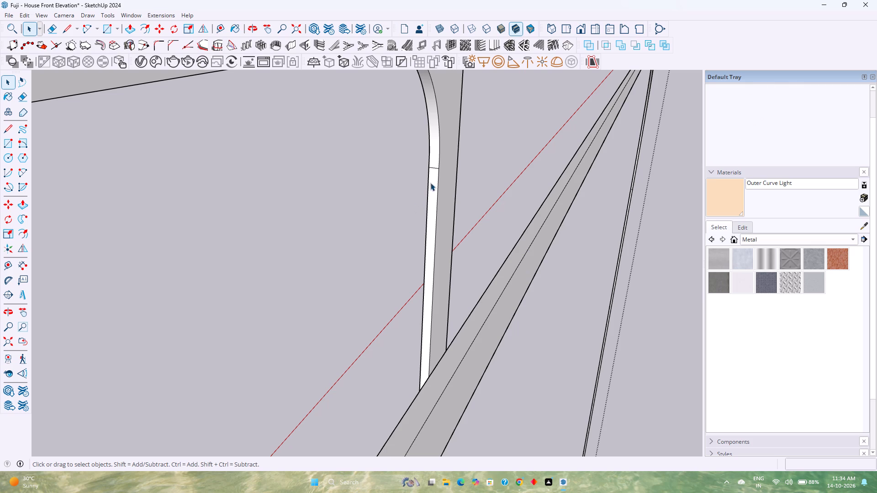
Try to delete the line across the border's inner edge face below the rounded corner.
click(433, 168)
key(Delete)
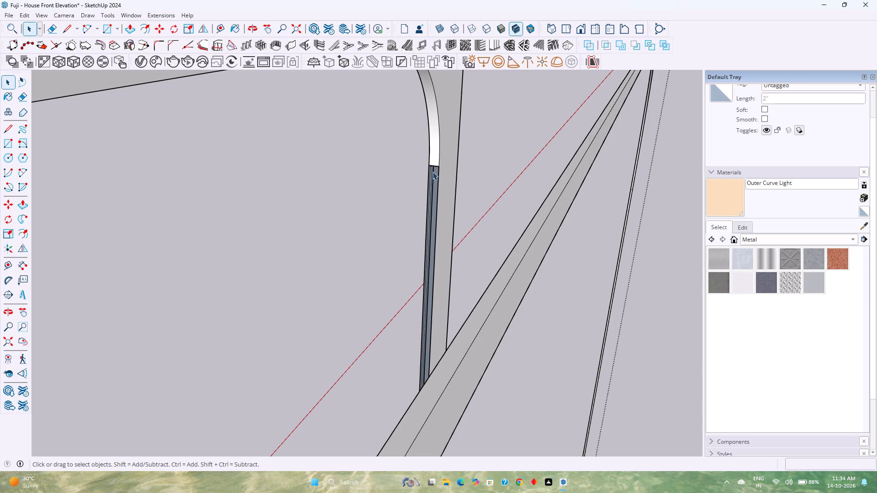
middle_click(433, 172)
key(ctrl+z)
Delete the seam lines across the wide border's two side faces and its top face along the straight run.
middle_drag(420, 194, 540, 236)
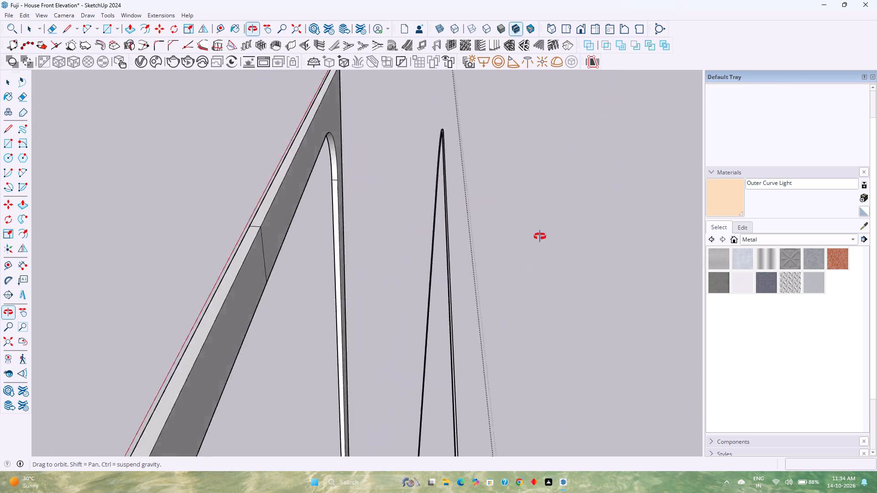
middle_drag(540, 236, 658, 219)
scroll(187, 322, up, 12)
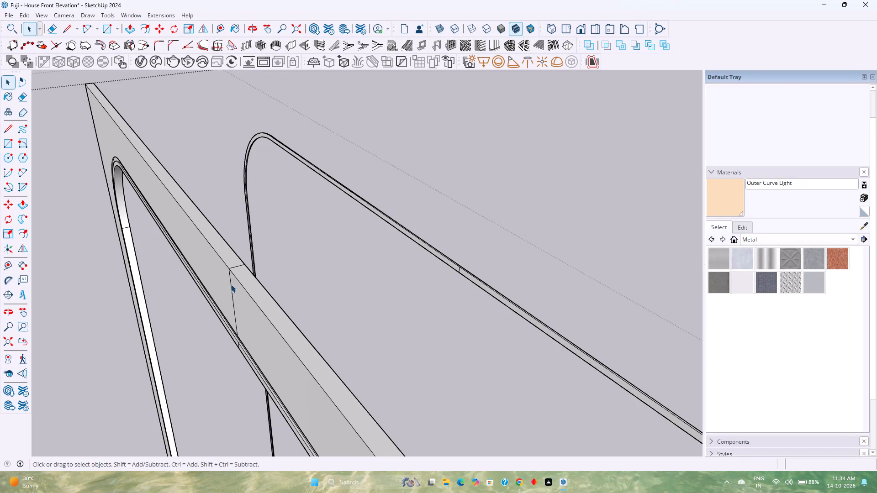
click(231, 284)
key(Delete)
scroll(225, 267, up, 5)
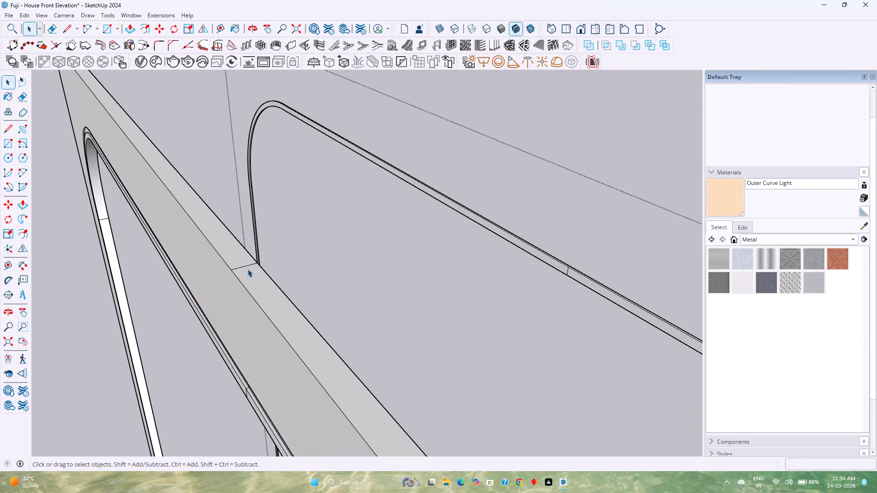
click(248, 266)
key(Delete)
middle_drag(260, 282, 23, 289)
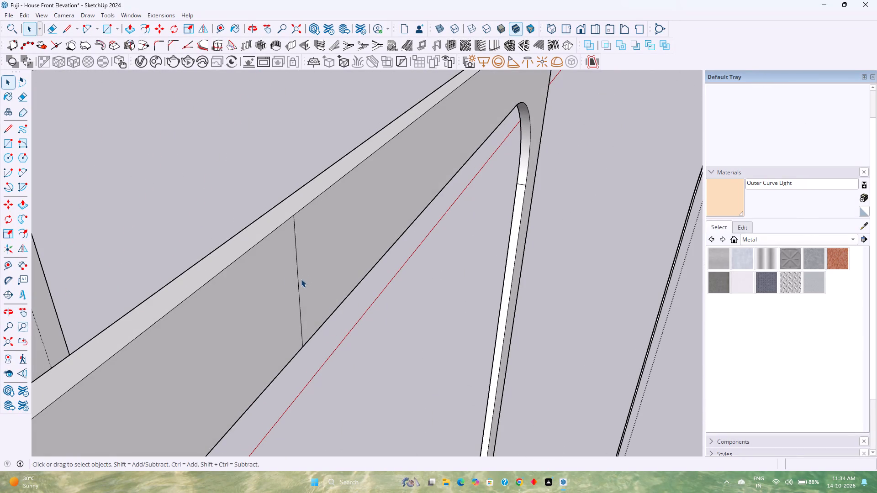
click(300, 285)
key(Delete)
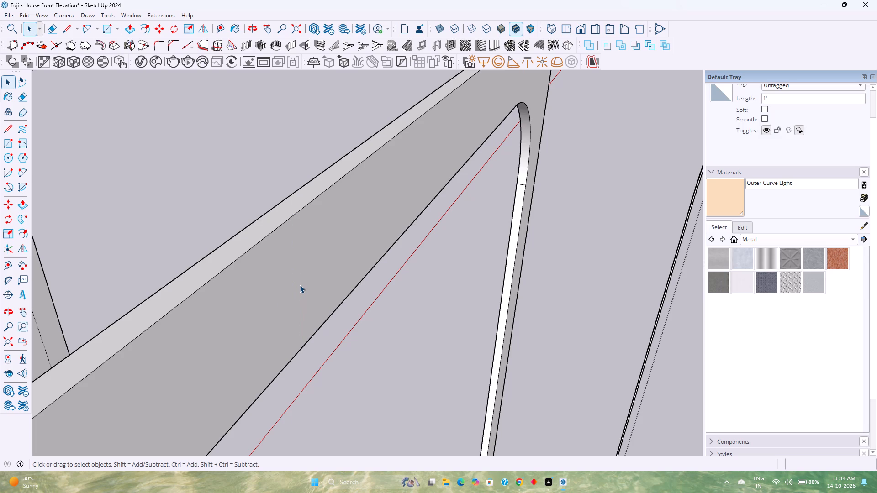
Delete the short seam line across the wide border's lower lip, just below the groove.
middle_drag(283, 301, 563, 248)
middle_drag(329, 367, 369, 315)
middle_drag(319, 382, 340, 338)
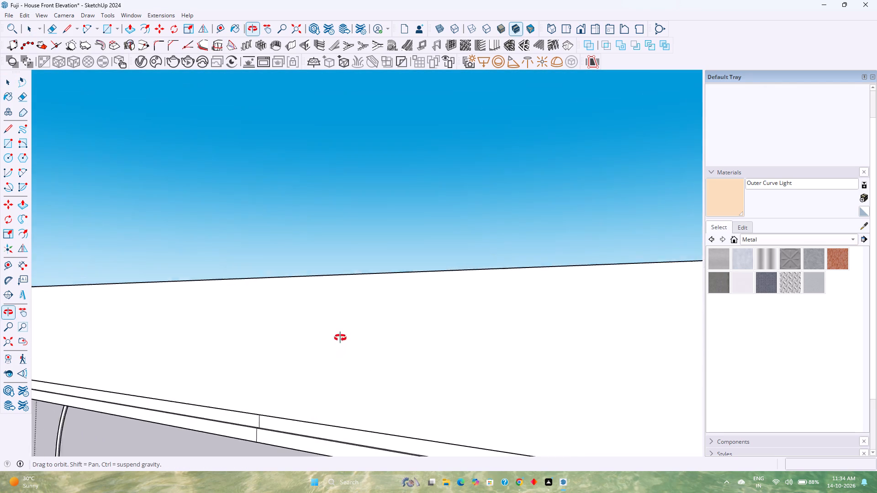
middle_drag(340, 338, 342, 336)
scroll(258, 414, up, 3)
shift+middle_drag(252, 422, 292, 330)
scroll(278, 372, up, 3)
scroll(306, 358, down, 2)
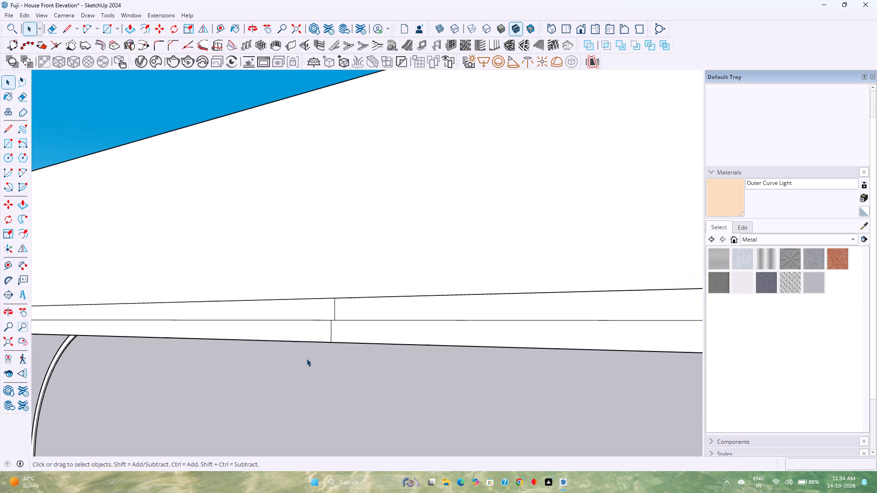
scroll(306, 358, down, 1)
click(330, 329)
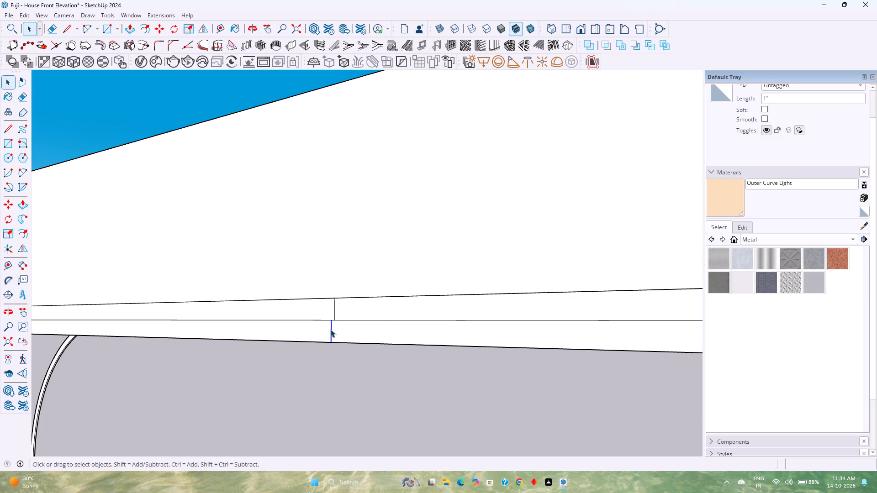
key(Delete)
middle_drag(334, 315, 349, 374)
scroll(324, 317, up, 7)
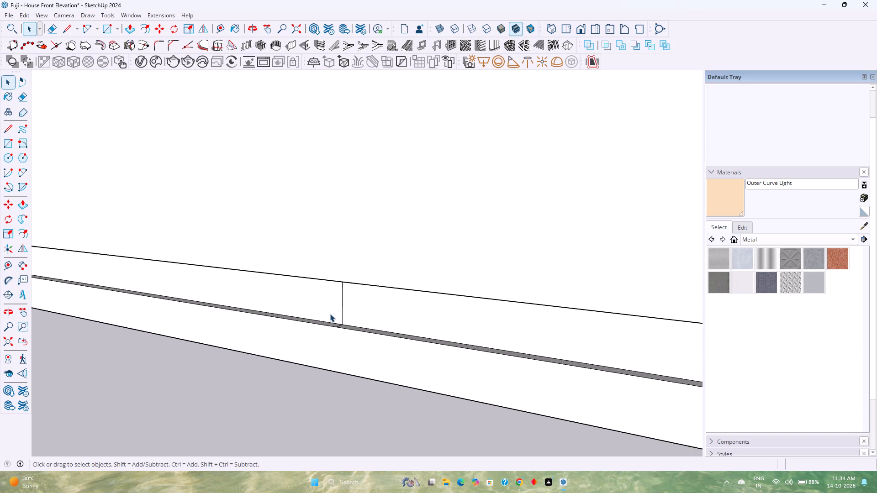
scroll(330, 314, up, 4)
scroll(330, 314, down, 20)
scroll(330, 314, down, 8)
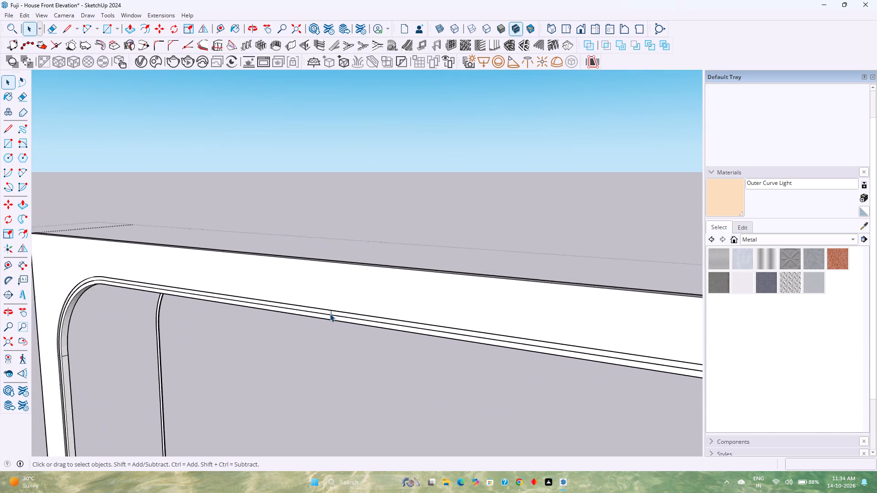
scroll(330, 314, down, 3)
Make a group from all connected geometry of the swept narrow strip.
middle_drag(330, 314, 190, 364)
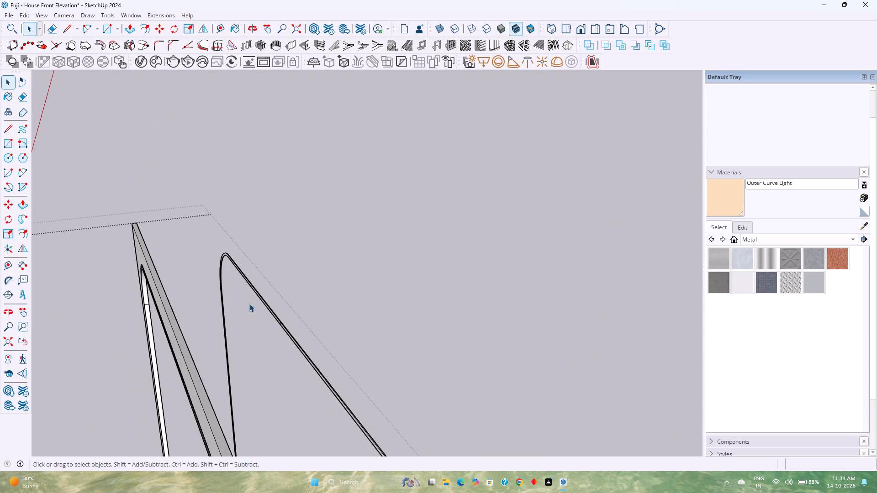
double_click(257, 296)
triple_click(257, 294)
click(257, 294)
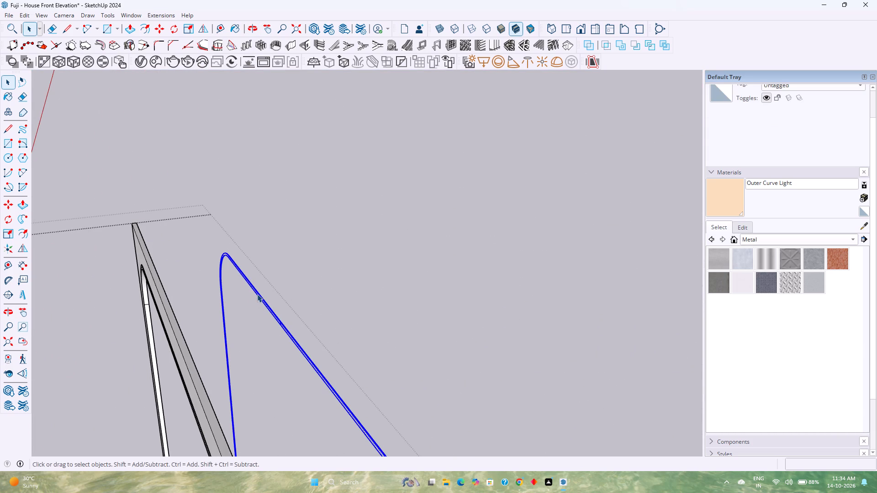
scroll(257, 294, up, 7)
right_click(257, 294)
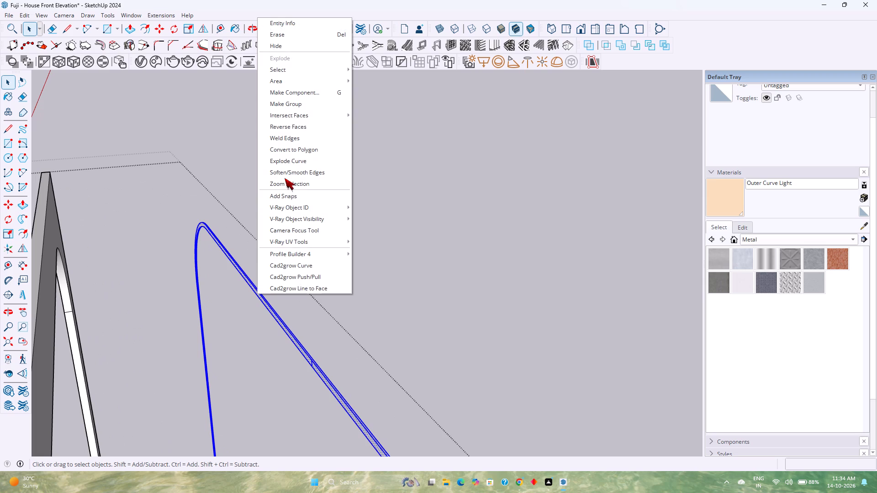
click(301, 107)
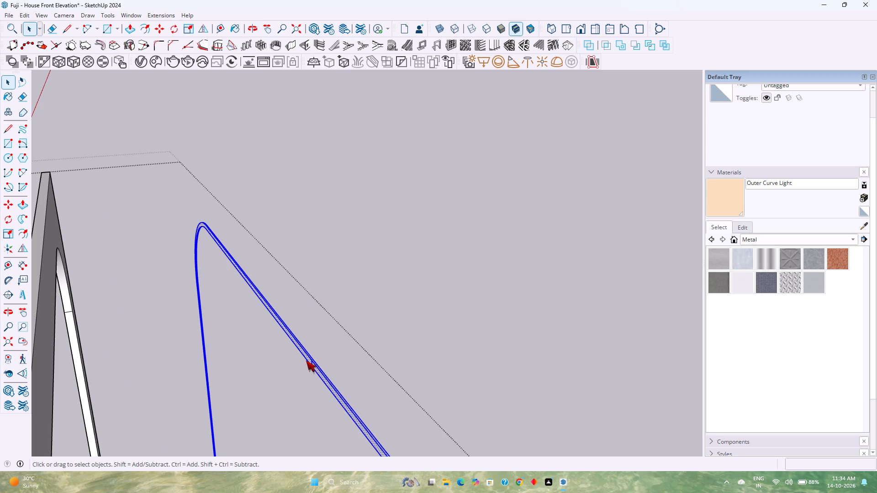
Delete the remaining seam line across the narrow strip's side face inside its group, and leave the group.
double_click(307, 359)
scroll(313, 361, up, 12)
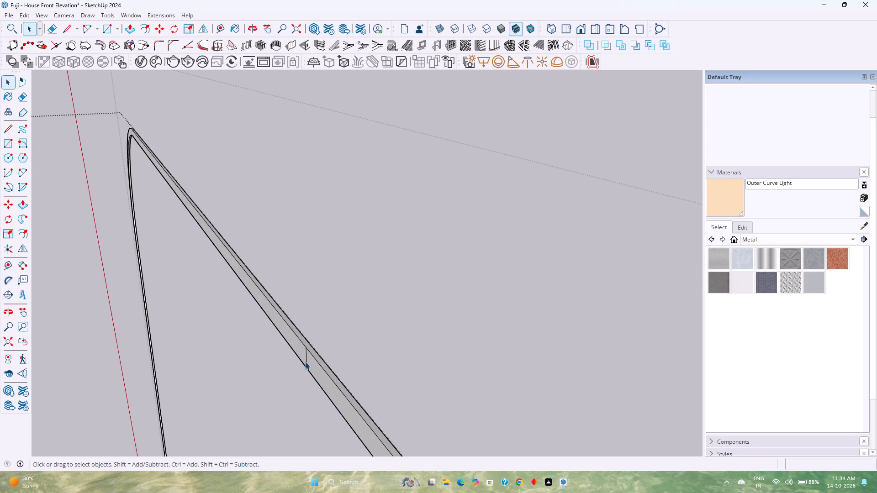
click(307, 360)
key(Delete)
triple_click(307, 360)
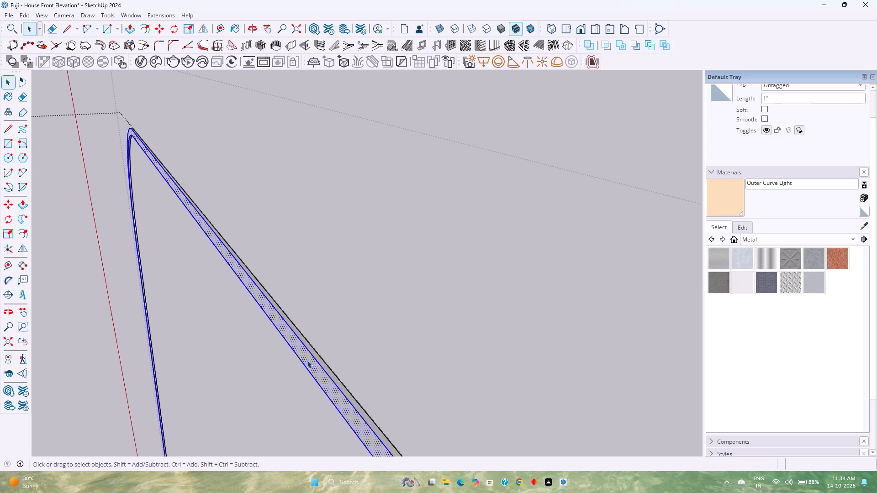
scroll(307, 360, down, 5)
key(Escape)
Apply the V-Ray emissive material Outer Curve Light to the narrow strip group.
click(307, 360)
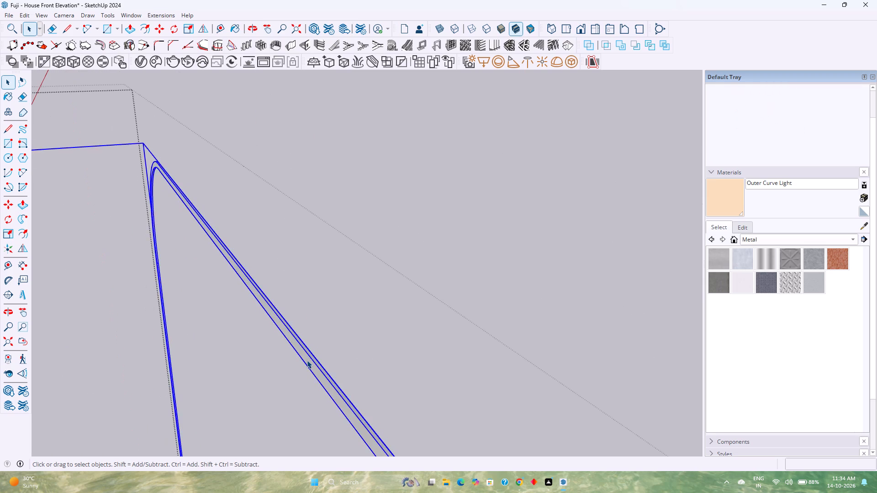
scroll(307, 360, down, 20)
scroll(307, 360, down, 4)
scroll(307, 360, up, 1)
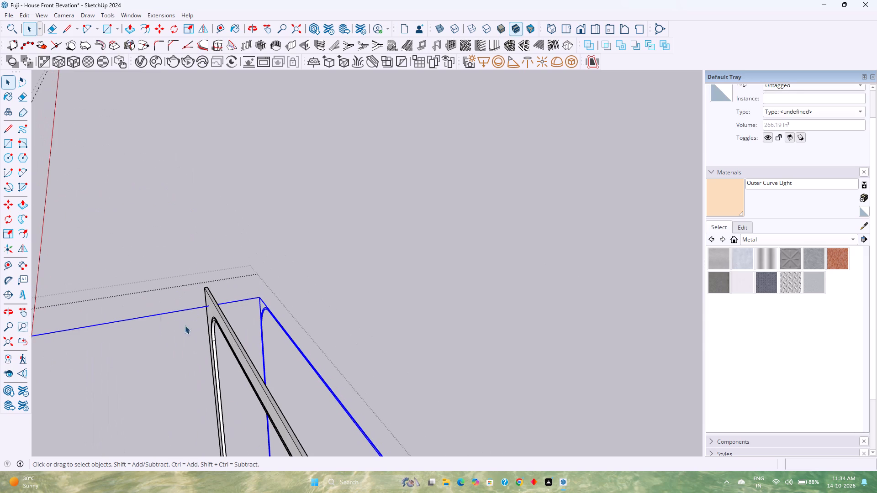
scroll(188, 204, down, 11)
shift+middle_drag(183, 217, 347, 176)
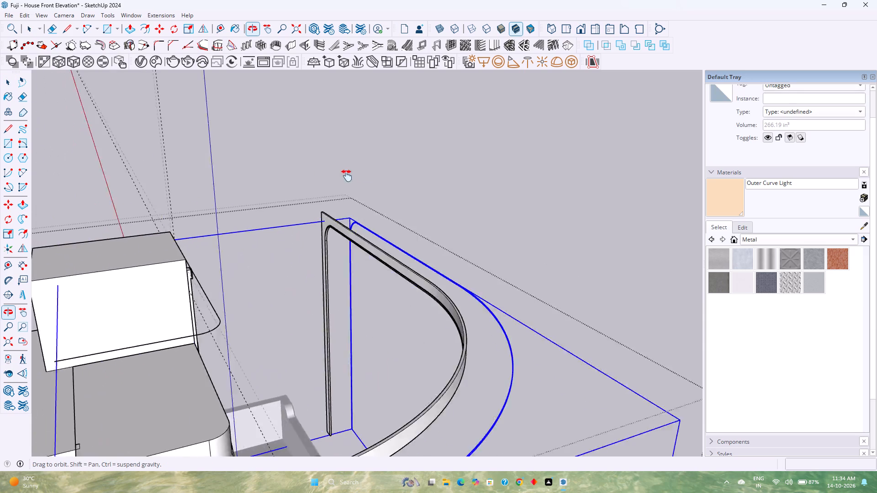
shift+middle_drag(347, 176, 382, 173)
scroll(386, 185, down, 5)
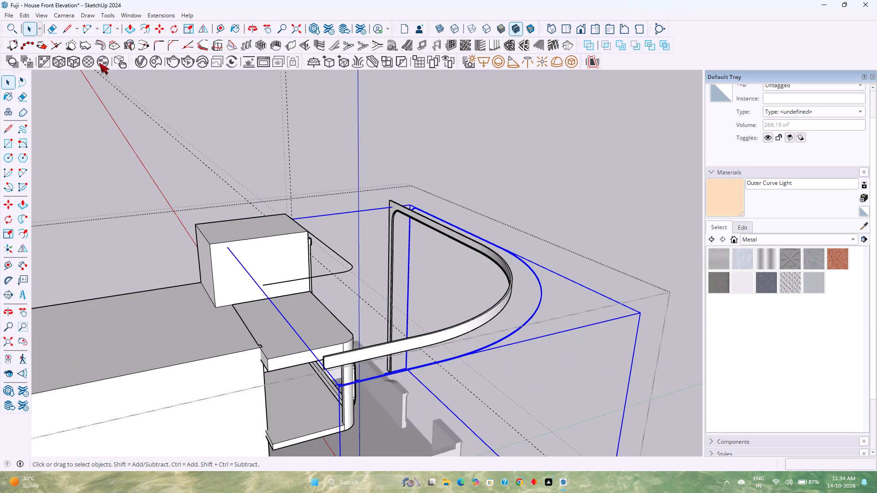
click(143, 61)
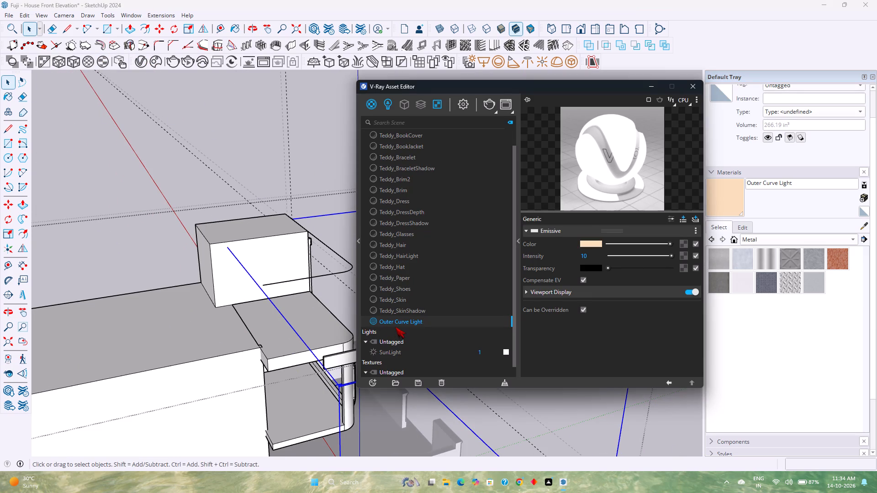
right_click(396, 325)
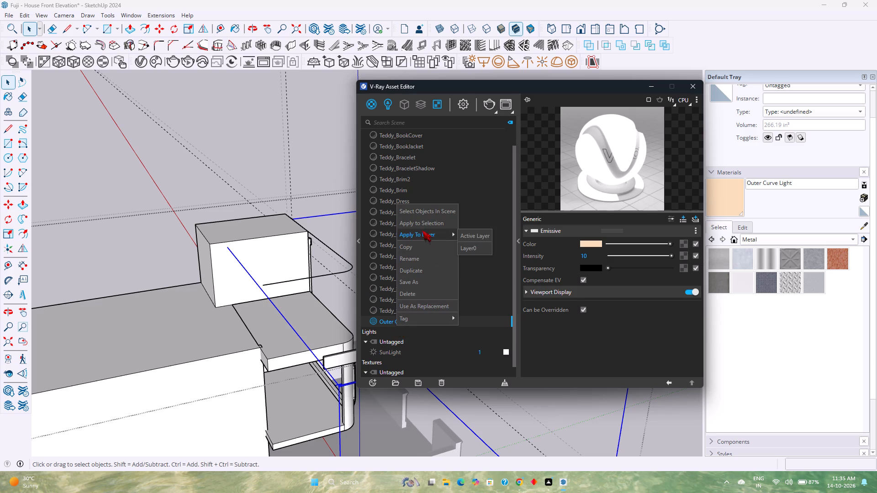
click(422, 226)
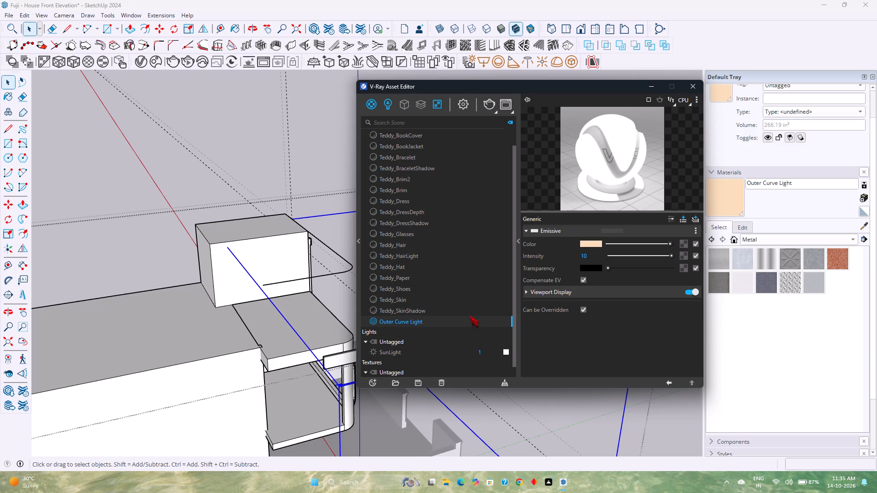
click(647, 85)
Examine the narrow strip group and its extents against the wide border around the curve and at both ends.
scroll(486, 239, up, 6)
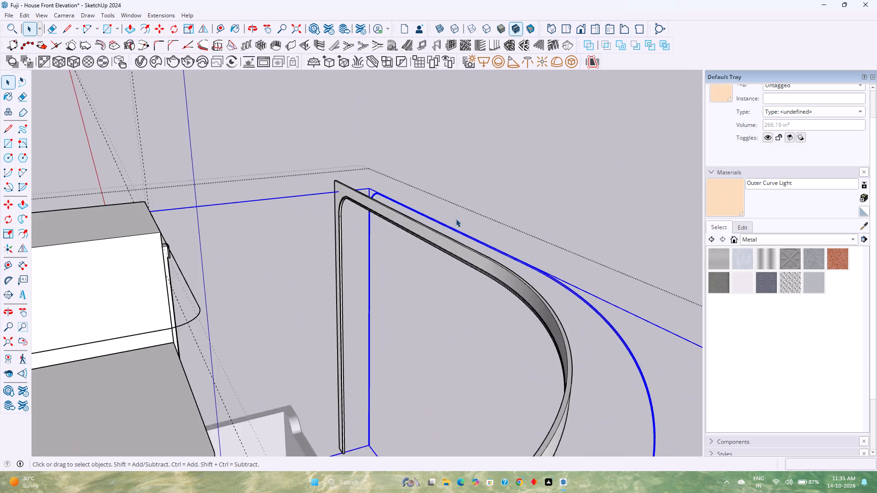
scroll(456, 219, up, 16)
middle_drag(367, 184, 262, 285)
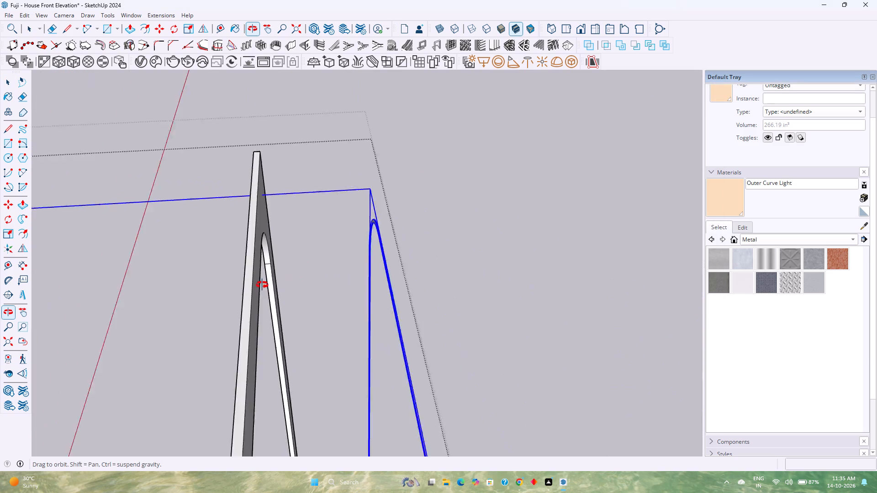
middle_drag(262, 285, 142, 291)
scroll(142, 291, down, 1)
middle_drag(144, 288, 244, 233)
scroll(254, 231, down, 2)
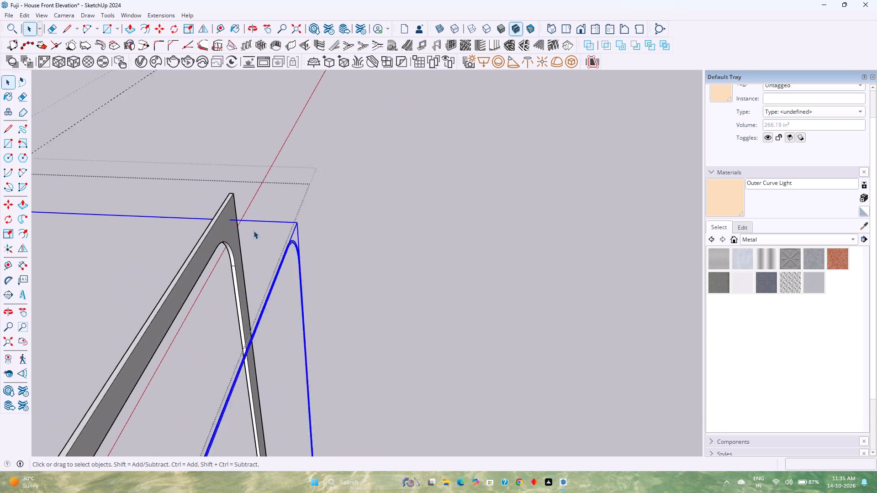
scroll(254, 231, down, 3)
middle_drag(200, 272, 330, 216)
scroll(330, 216, up, 1)
scroll(331, 216, down, 5)
scroll(329, 276, up, 5)
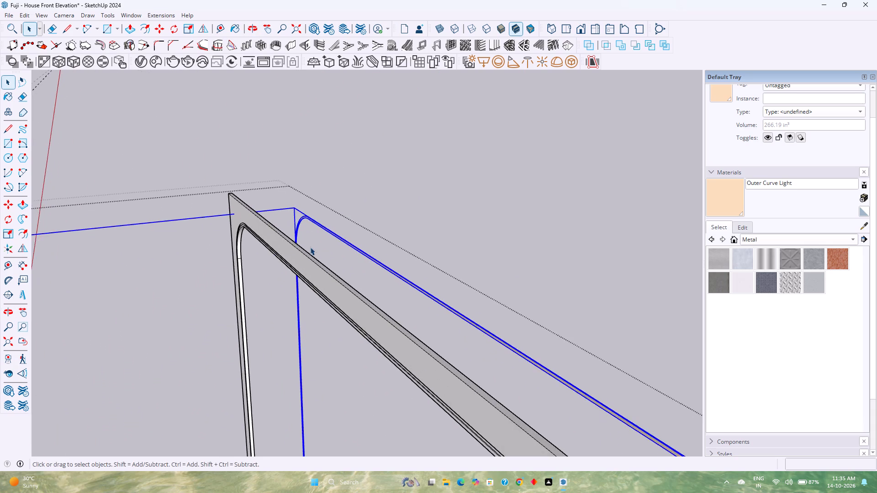
scroll(310, 247, up, 4)
scroll(319, 360, down, 16)
shift+middle_drag(309, 380, 401, 274)
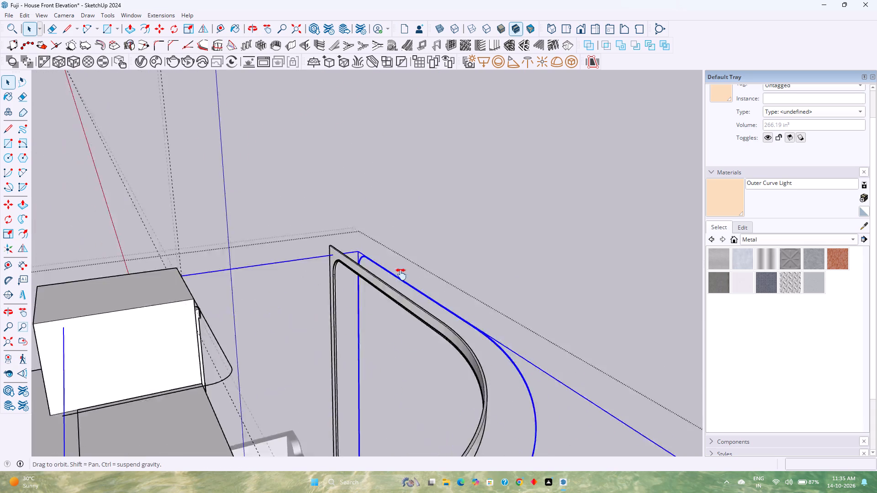
shift+middle_drag(401, 274, 406, 268)
scroll(401, 270, down, 5)
middle_drag(349, 313, 611, 278)
shift+middle_drag(600, 279, 547, 296)
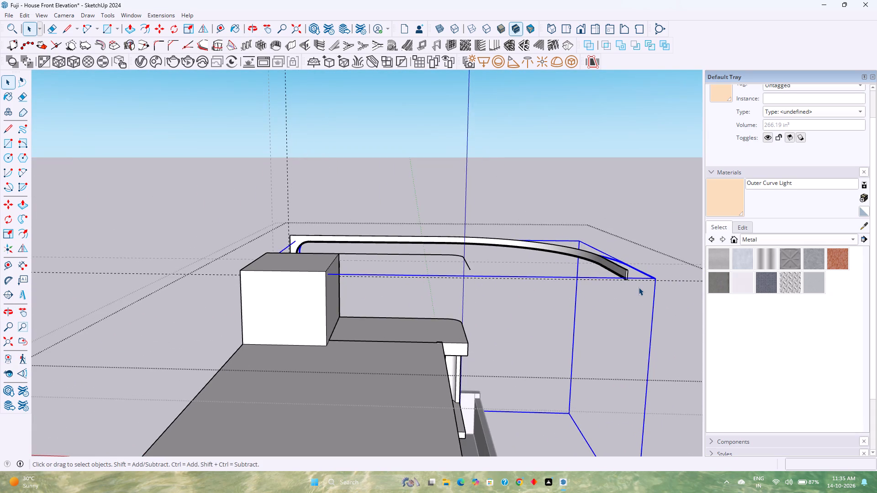
scroll(639, 287, up, 10)
shift+middle_drag(640, 286, 588, 306)
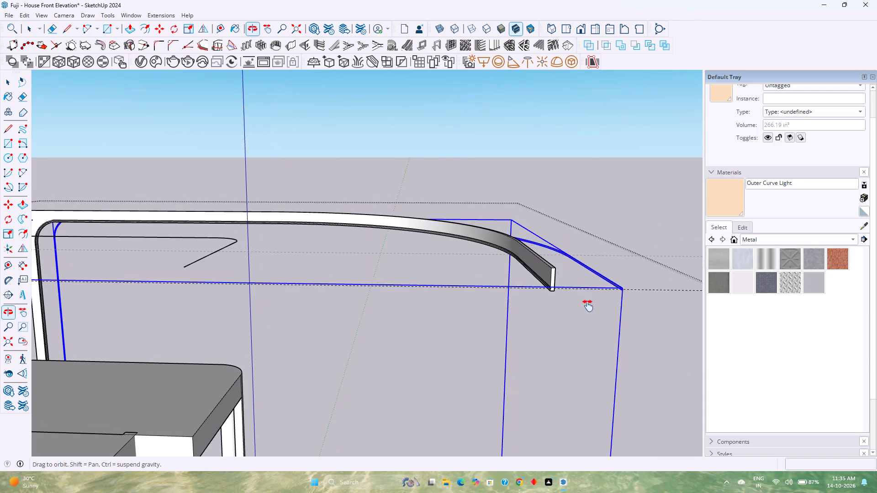
shift+middle_drag(588, 306, 601, 334)
scroll(601, 334, down, 2)
middle_drag(601, 334, 498, 408)
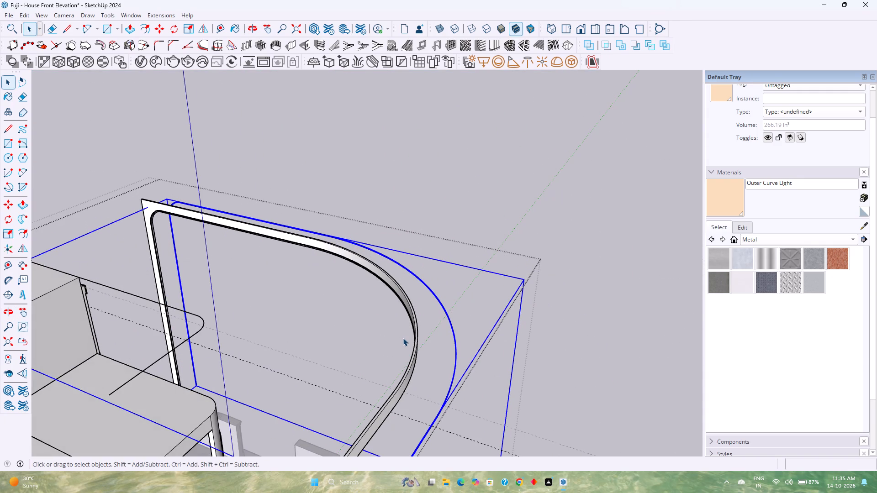
shift+middle_drag(389, 356, 442, 298)
middle_drag(449, 294, 295, 383)
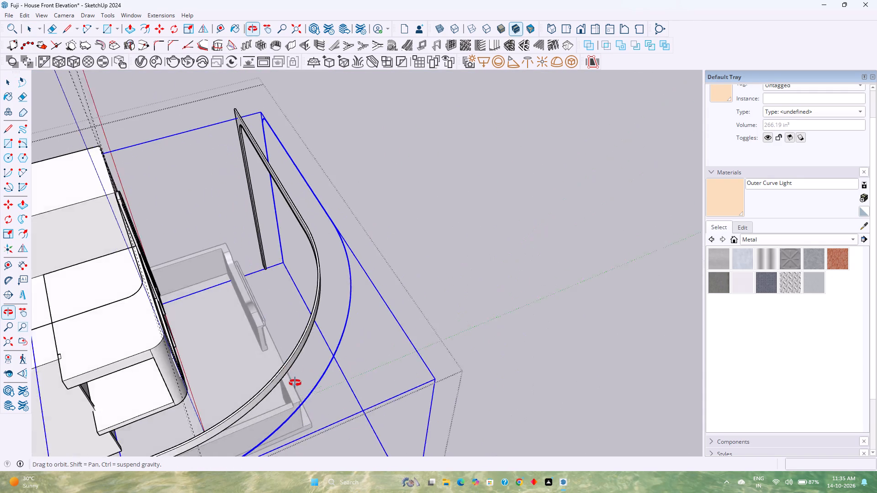
middle_drag(295, 383, 396, 303)
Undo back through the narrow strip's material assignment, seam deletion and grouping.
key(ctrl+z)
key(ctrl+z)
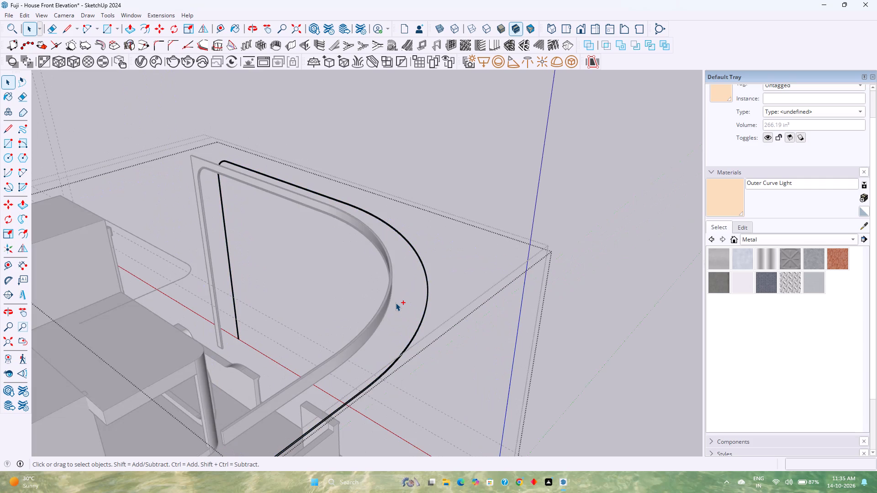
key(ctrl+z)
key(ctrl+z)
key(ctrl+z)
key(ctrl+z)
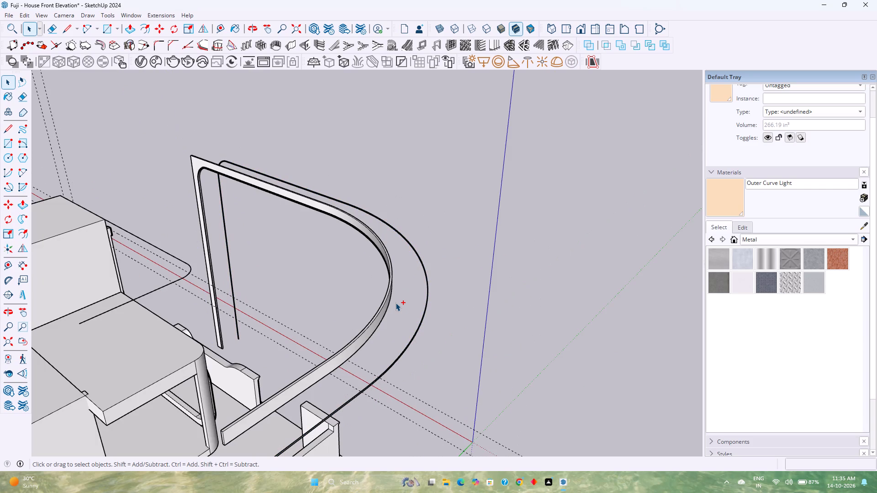
Undo back through the sweeps of the narrow strip and the wide border, to their unswept arched profiles.
key(ctrl+z)
key(ctrl+z)
key(ctrl+z)
key(ctrl+z)
key(ctrl+z)
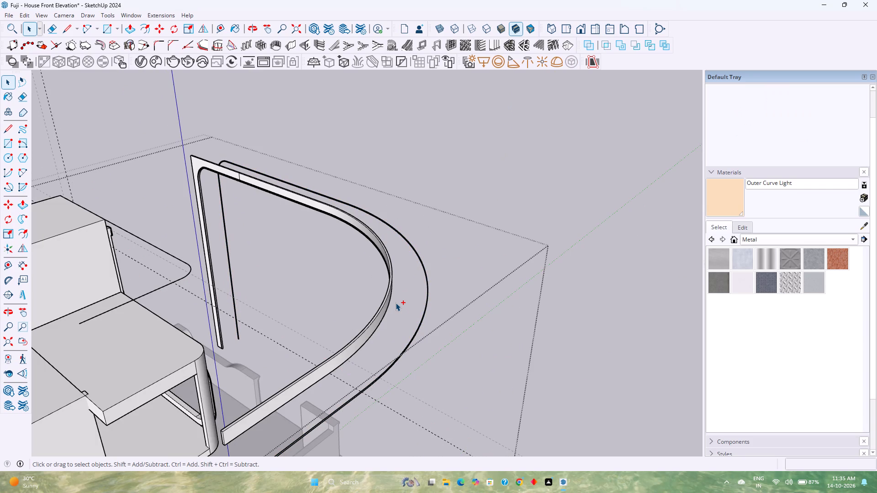
key(ctrl+z)
key(ctrl+z)
key(ctrl+z)
key(ctrl+z)
key(space)
key(ctrl+z)
key(ctrl+z)
key(ctrl+z)
key(ctrl+z)
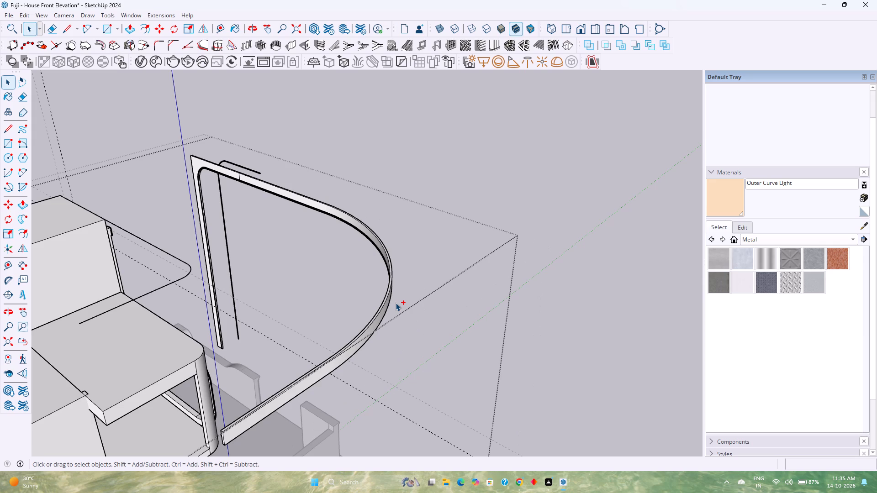
key(ctrl+z)
Redo one undone step to bring back the separate narrow strip behind the wide border piece.
middle_drag(396, 303, 310, 357)
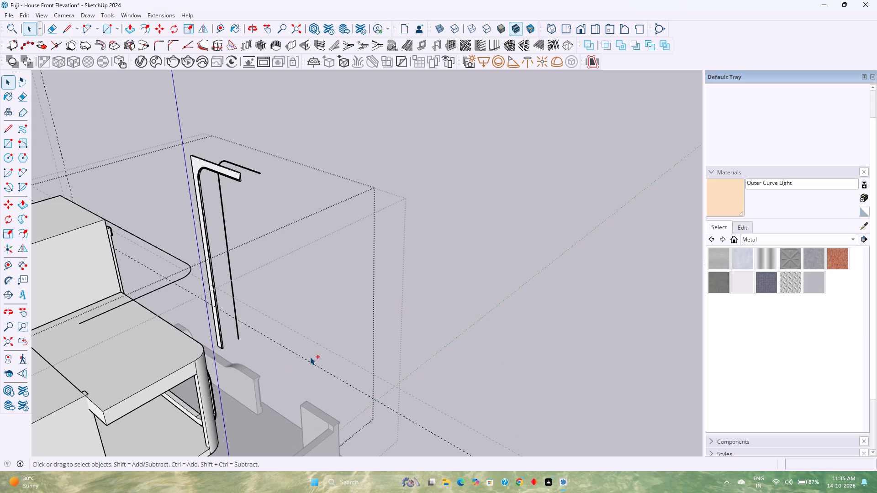
middle_drag(310, 357, 259, 371)
scroll(264, 363, down, 4)
middle_drag(272, 356, 108, 402)
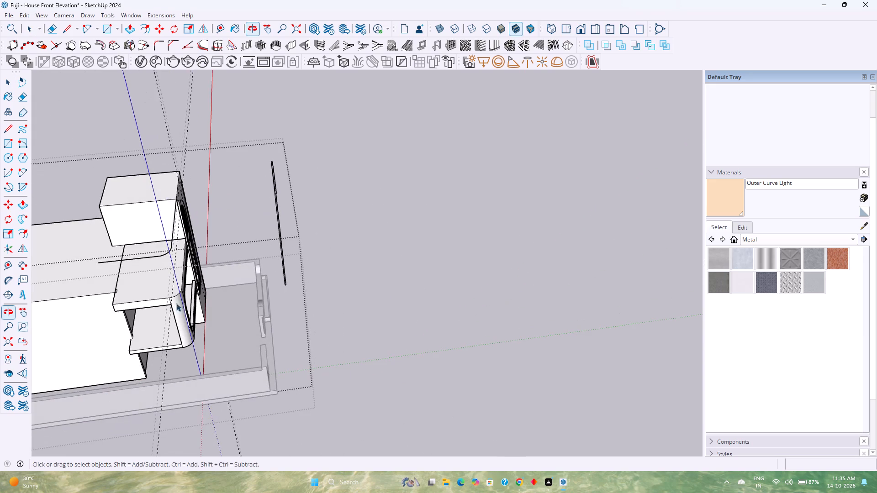
scroll(279, 98, up, 3)
scroll(259, 175, up, 11)
middle_drag(277, 213, 445, 158)
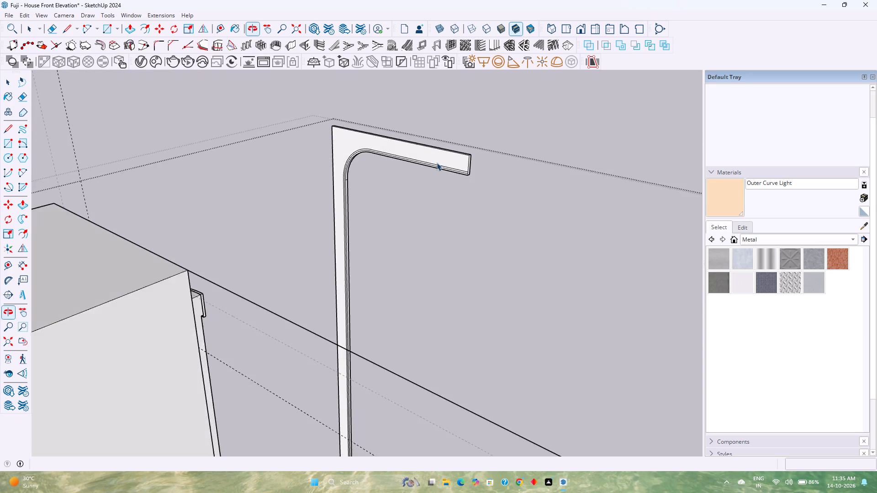
scroll(436, 163, up, 10)
scroll(478, 183, up, 1)
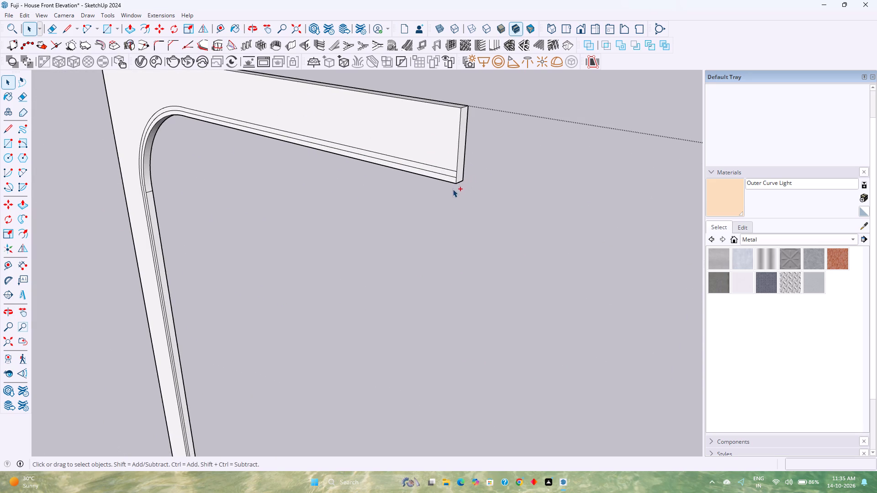
key(ctrl+y)
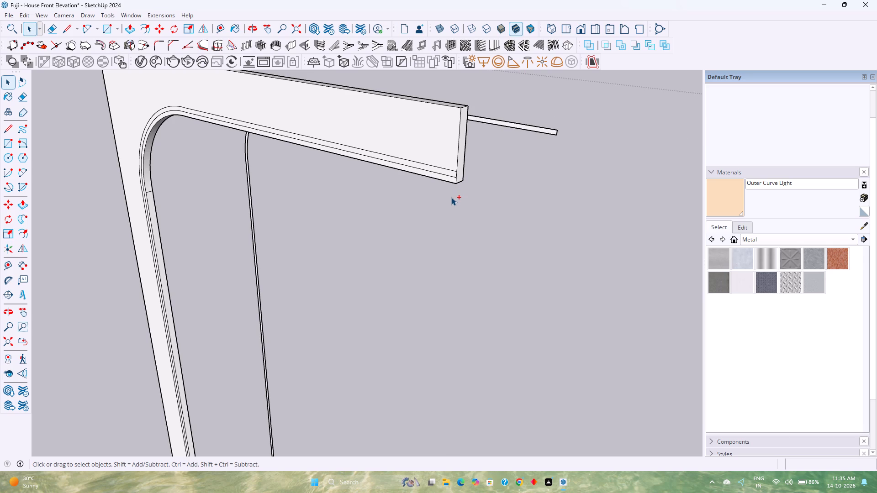
Recess the narrow face along the wide border piece's inner edge by 0.25" with Push/Pull.
scroll(447, 160, up, 11)
double_click(462, 187)
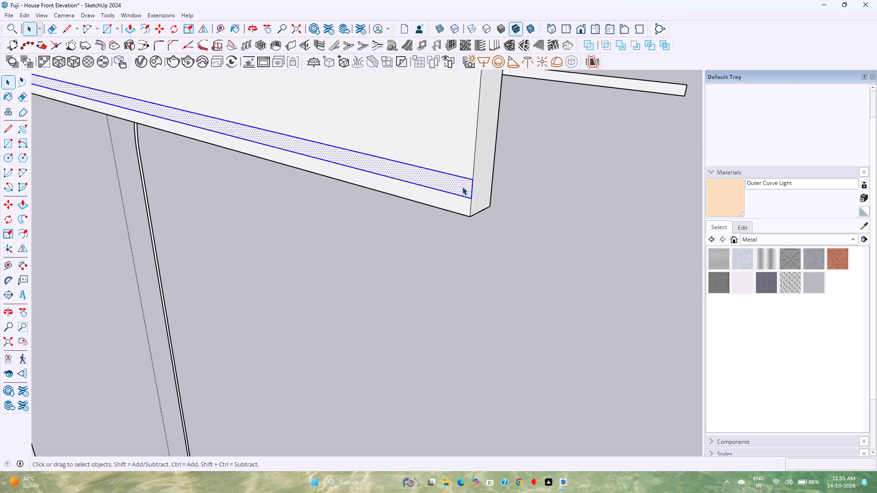
scroll(462, 187, up, 2)
key(p)
click(459, 188)
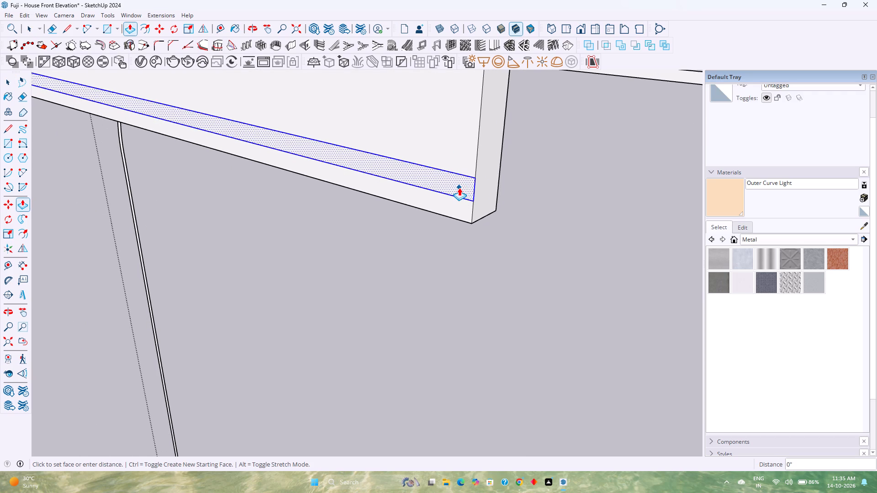
text(0.25)
key(Return)
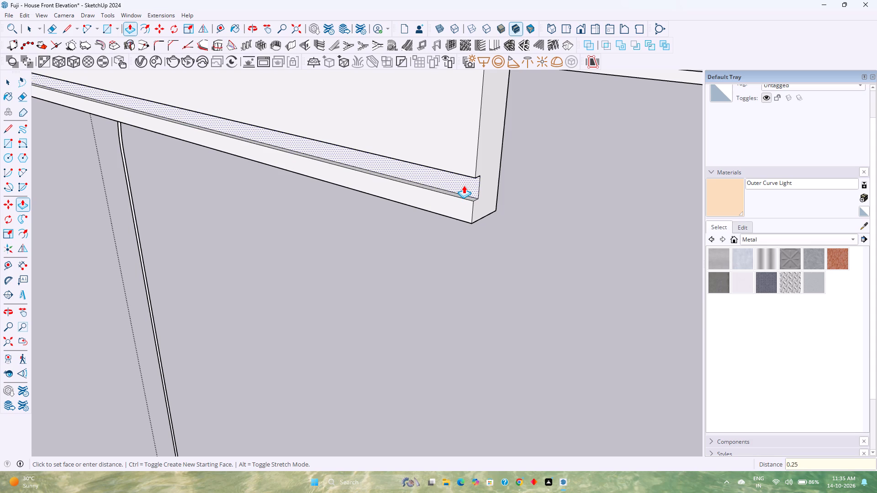
Make a group from the separate narrow arched strip face and its edges.
key(space)
scroll(464, 185, down, 5)
double_click(634, 100)
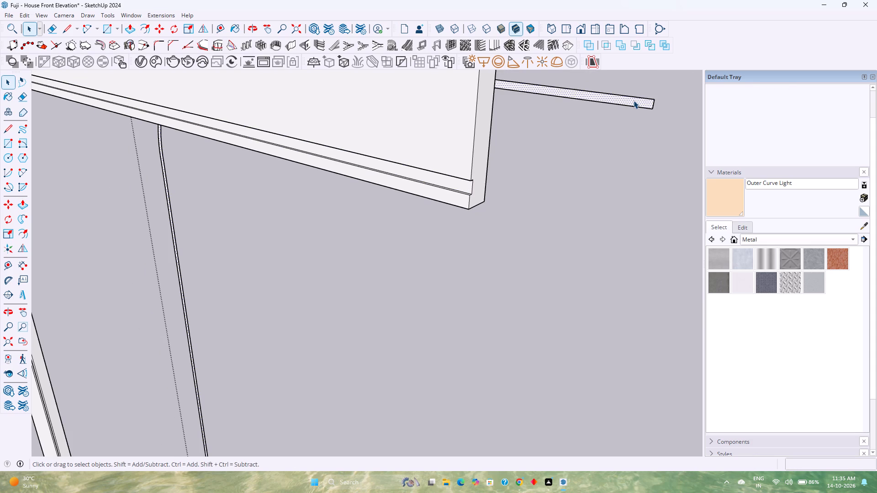
right_click(634, 100)
click(664, 187)
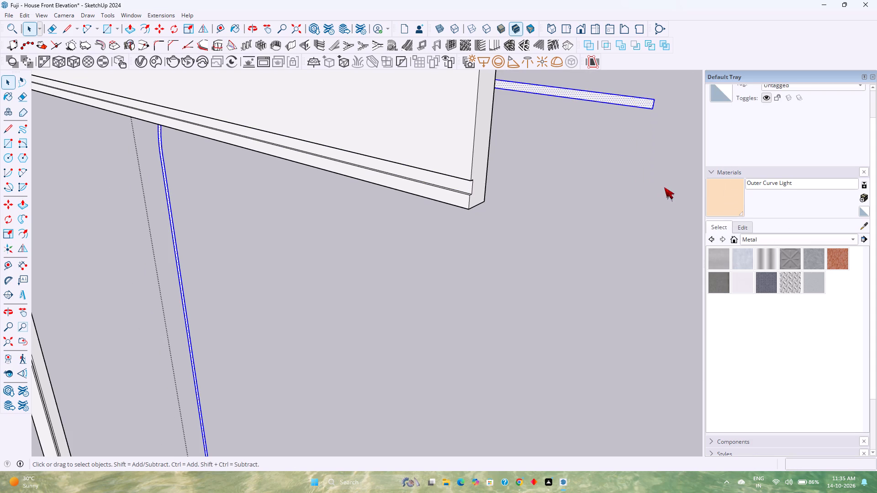
scroll(618, 164, down, 4)
shift+middle_drag(610, 169, 404, 319)
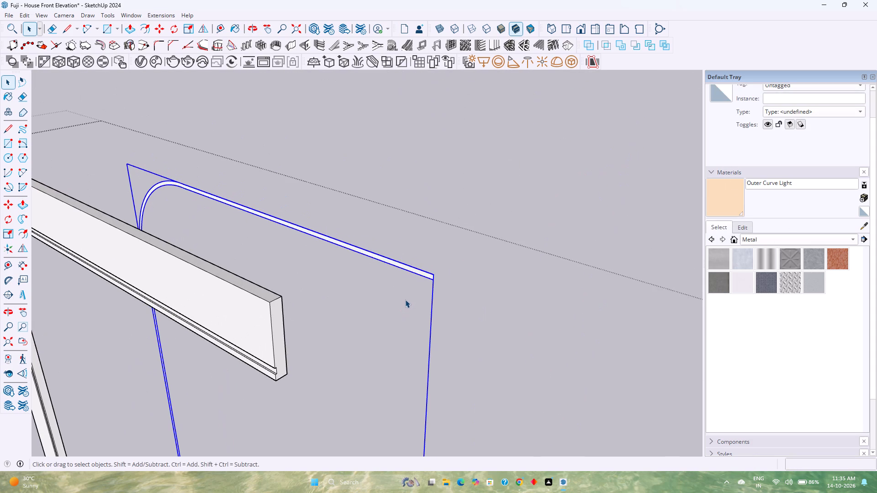
middle_drag(408, 293, 429, 279)
scroll(429, 279, down, 5)
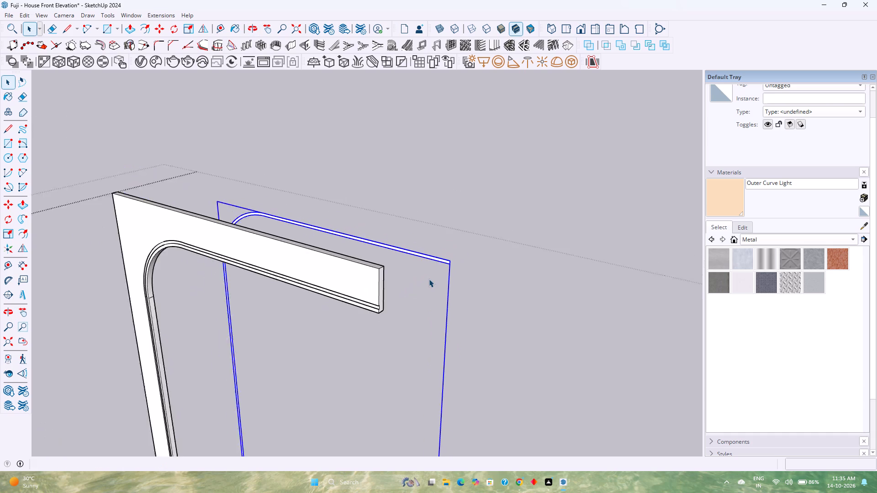
click(482, 292)
Examine the detached border piece and strip group against the tower front, including in the front view.
scroll(480, 294, down, 2)
middle_drag(480, 294, 377, 316)
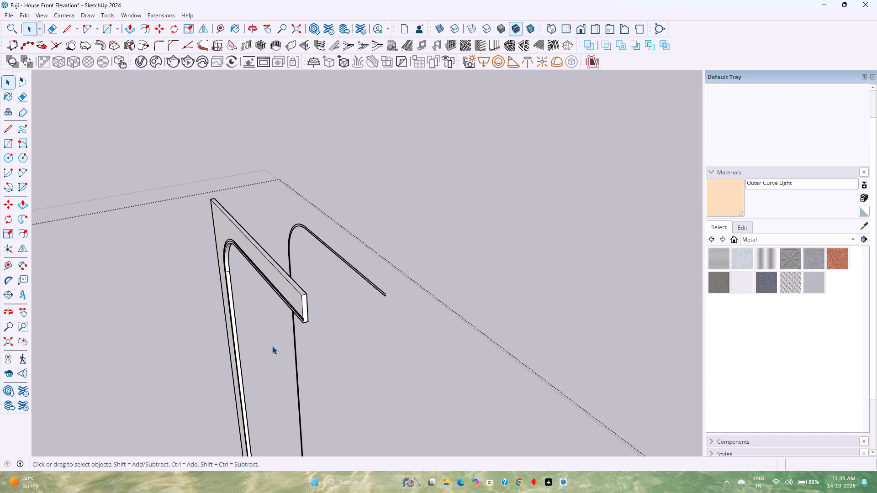
shift+middle_drag(272, 346, 373, 309)
scroll(446, 296, down, 5)
shift+middle_drag(331, 342, 391, 292)
middle_drag(395, 297, 388, 301)
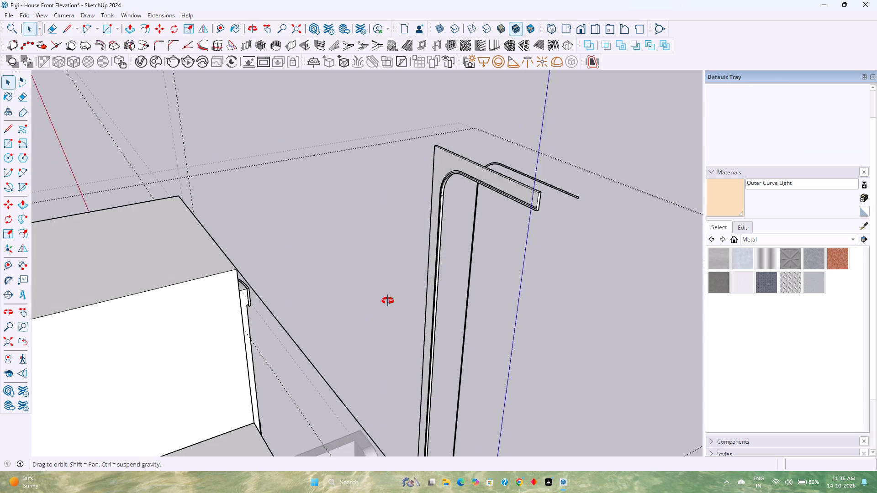
middle_drag(388, 301, 268, 338)
middle_drag(268, 338, 189, 350)
shift+middle_drag(134, 341, 238, 326)
scroll(225, 241, up, 7)
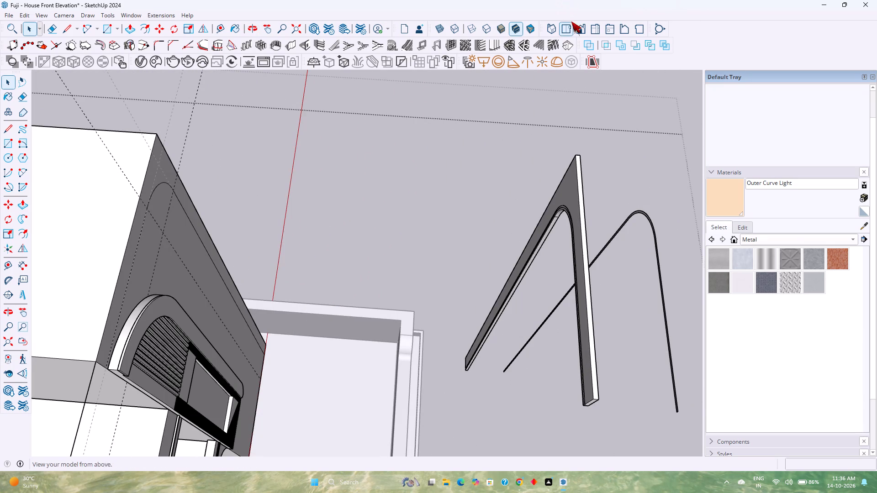
click(580, 26)
scroll(256, 115, up, 5)
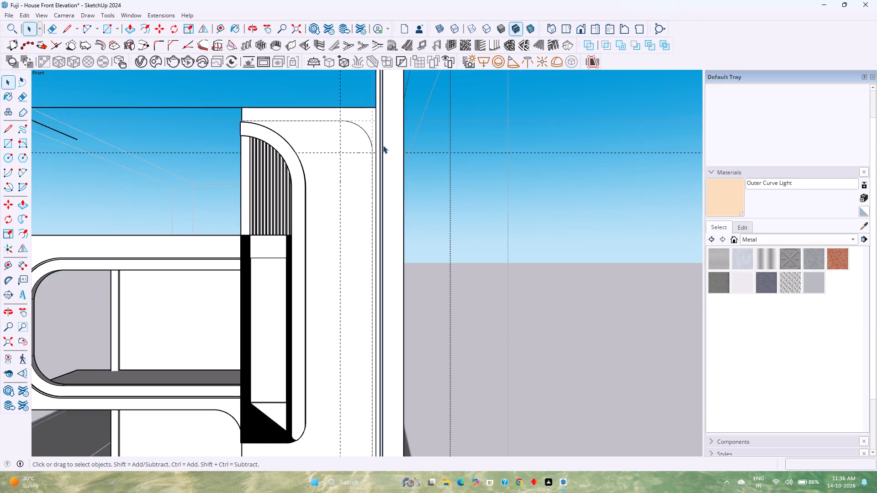
scroll(383, 145, up, 1)
Extrude the wide border face around the tower front's rounded outline by 6", and again by 3", with Push/Pull.
middle_drag(384, 146, 533, 199)
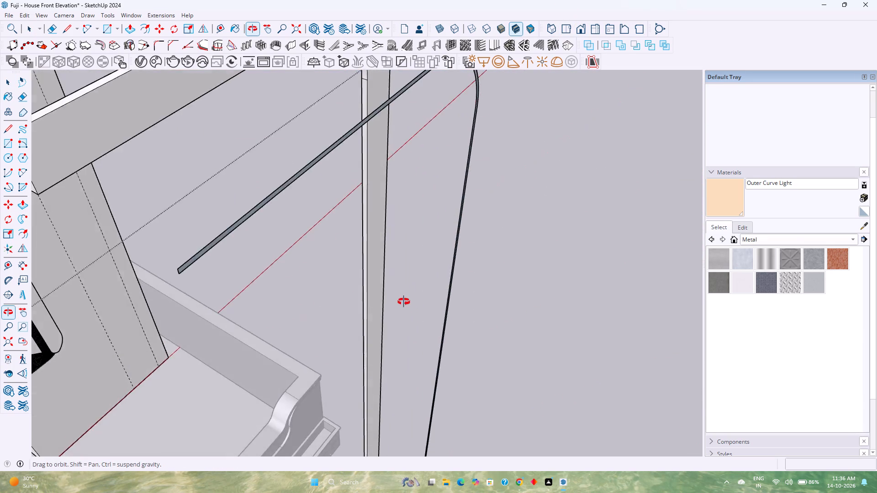
shift+middle_drag(298, 194, 603, 456)
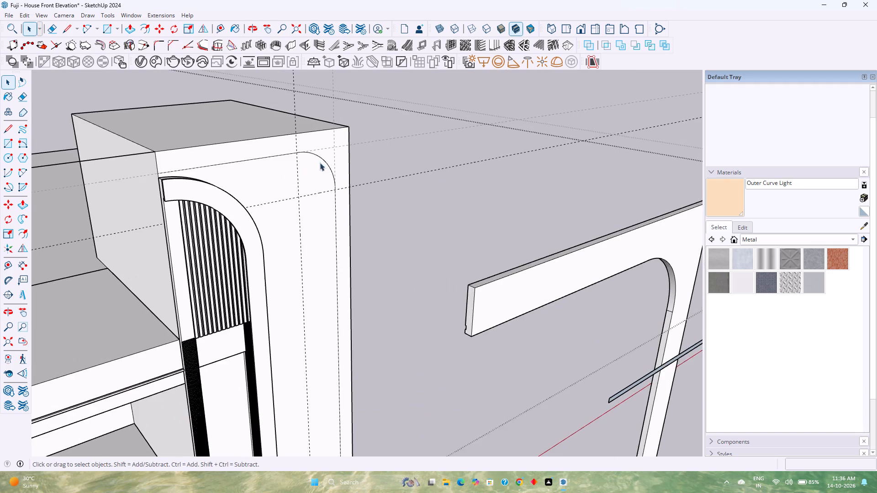
scroll(331, 156, up, 11)
key(p)
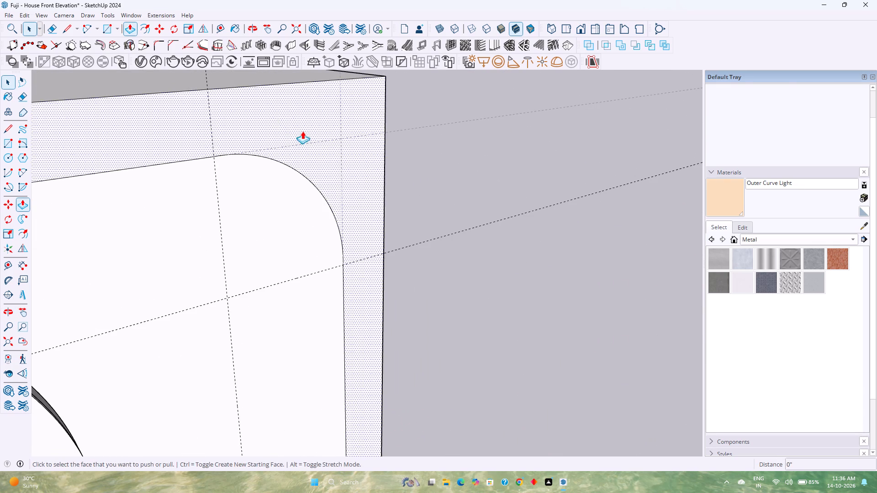
click(282, 116)
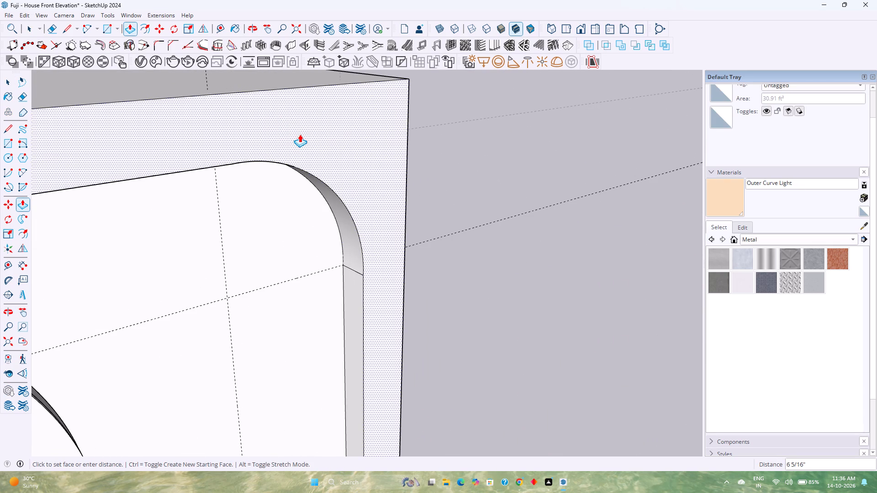
key(6)
key(Return)
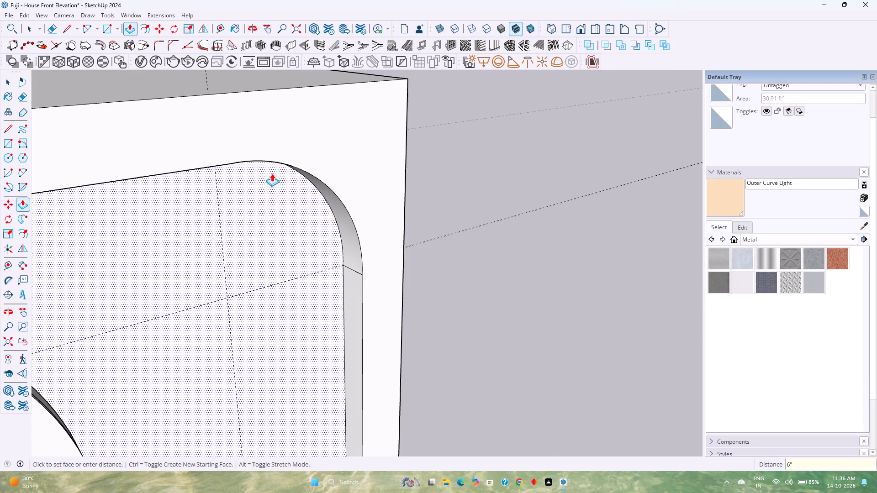
middle_drag(269, 194, 396, 214)
click(303, 155)
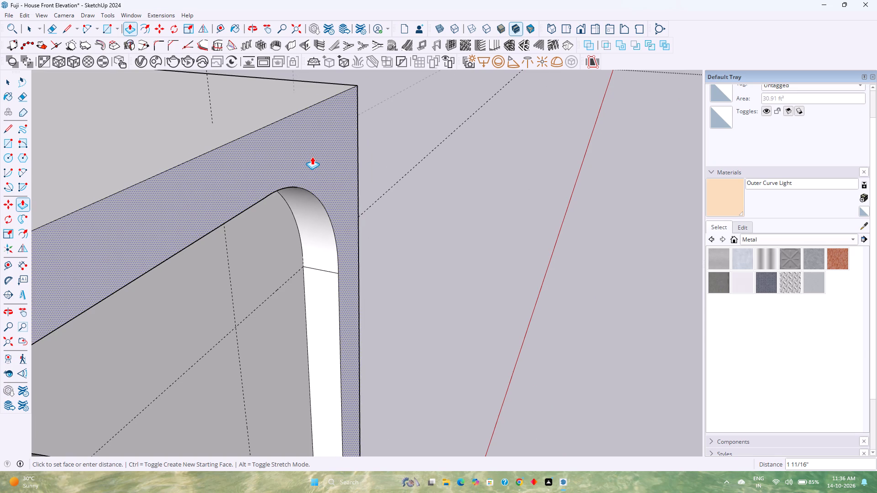
key(3)
key(Return)
Draw a short vertical line across the border's end on the tower side, separating the end profile from the wall face.
scroll(304, 164, down, 11)
shift+middle_drag(291, 174, 400, 146)
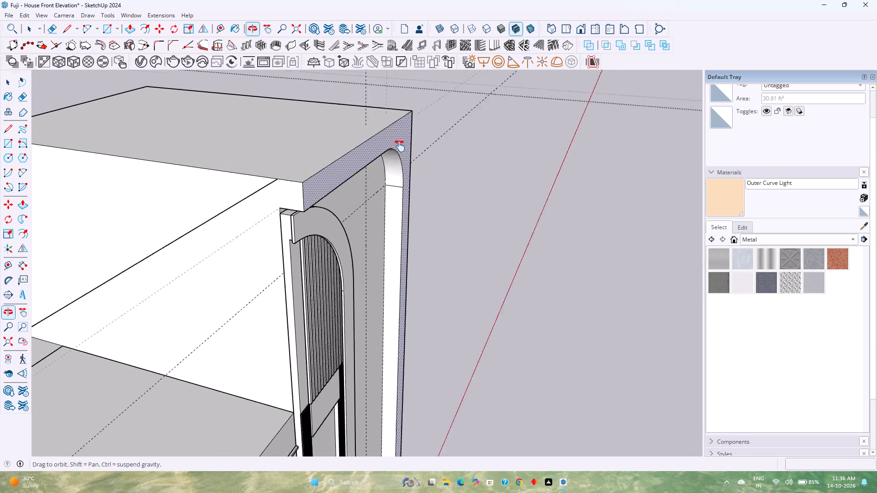
shift+middle_drag(400, 146, 419, 146)
scroll(306, 180, up, 6)
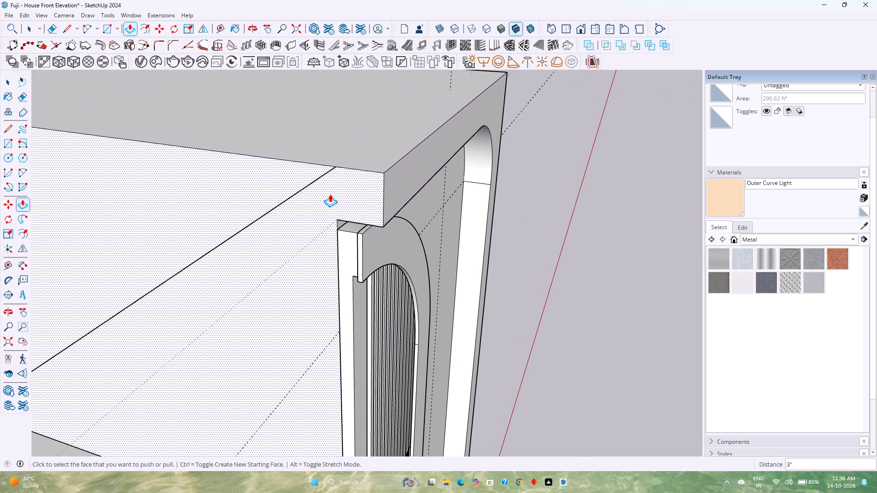
key(l)
click(335, 167)
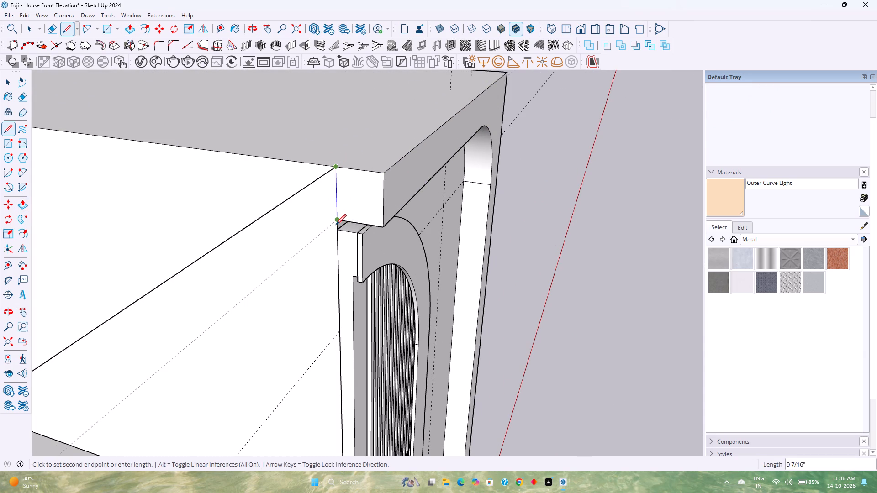
click(336, 225)
key(space)
Weld the straight edges and rounded corner leading from the border's end into a single path.
scroll(325, 199, down, 2)
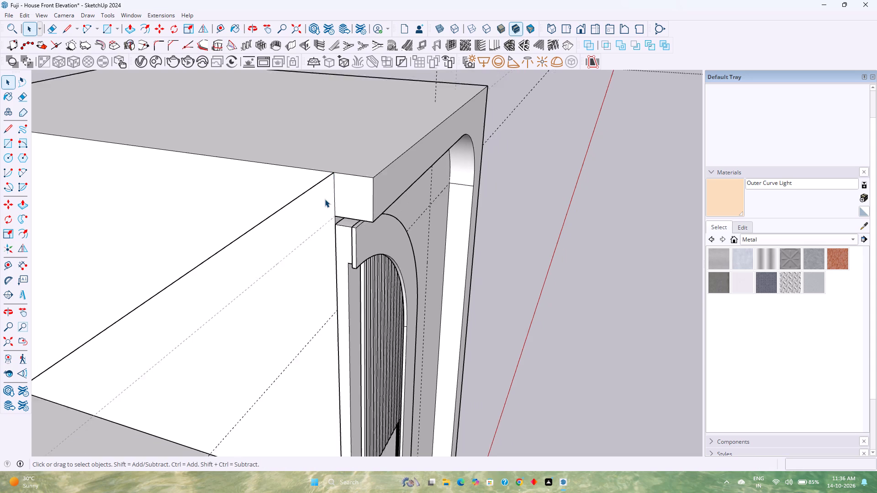
scroll(325, 199, down, 9)
shift+middle_drag(286, 226, 324, 199)
click(285, 220)
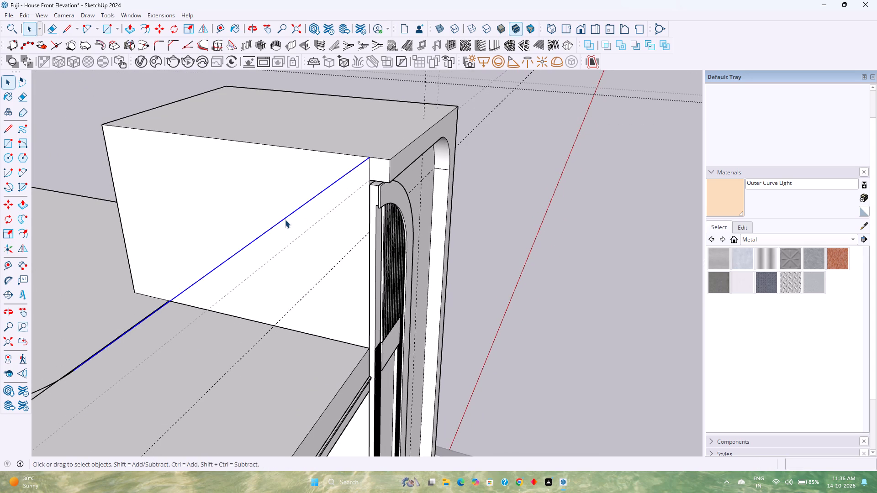
scroll(285, 220, down, 5)
shift+middle_drag(249, 223, 313, 194)
ctrl+click(262, 258)
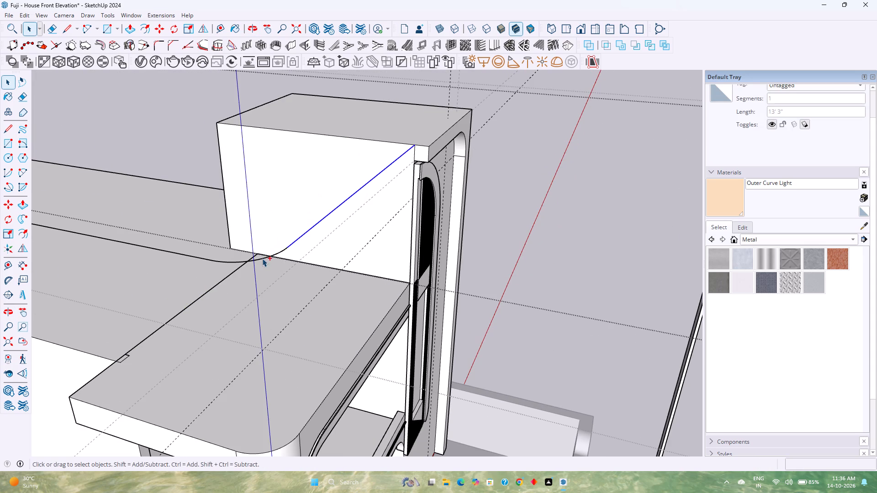
ctrl+click(202, 258)
right_click(202, 258)
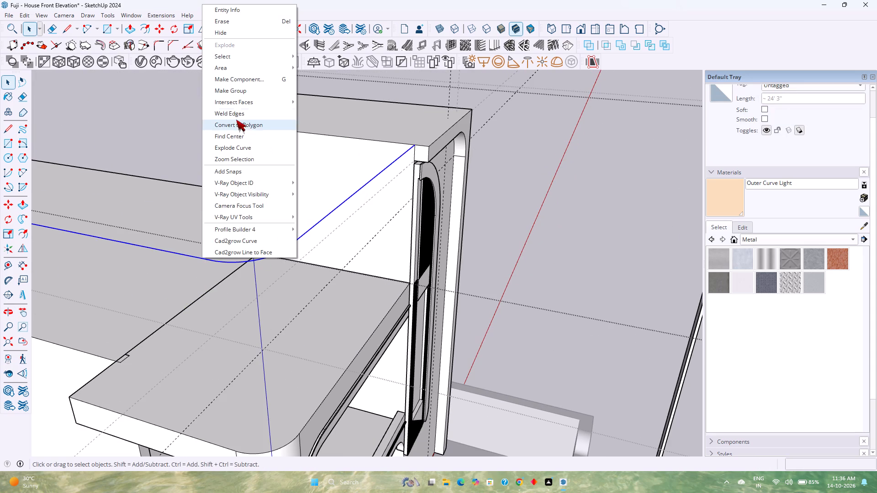
click(236, 113)
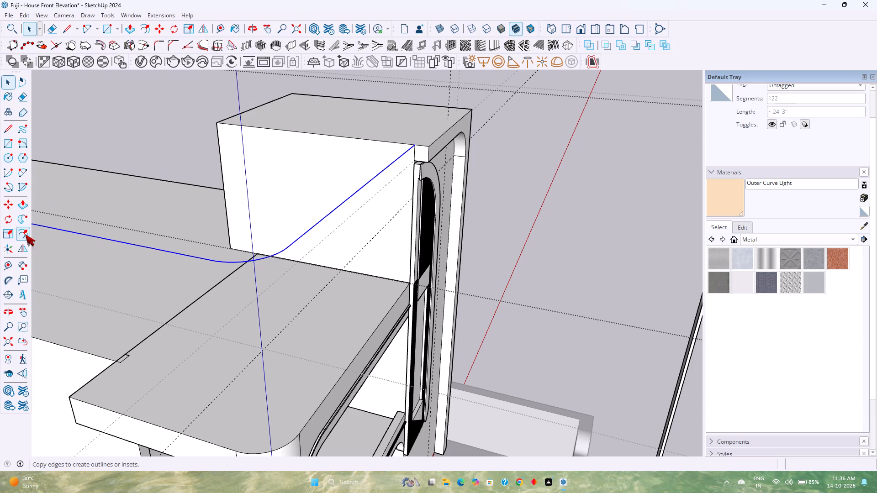
Sweep the border's end profile along the welded path with Follow Me.
click(24, 223)
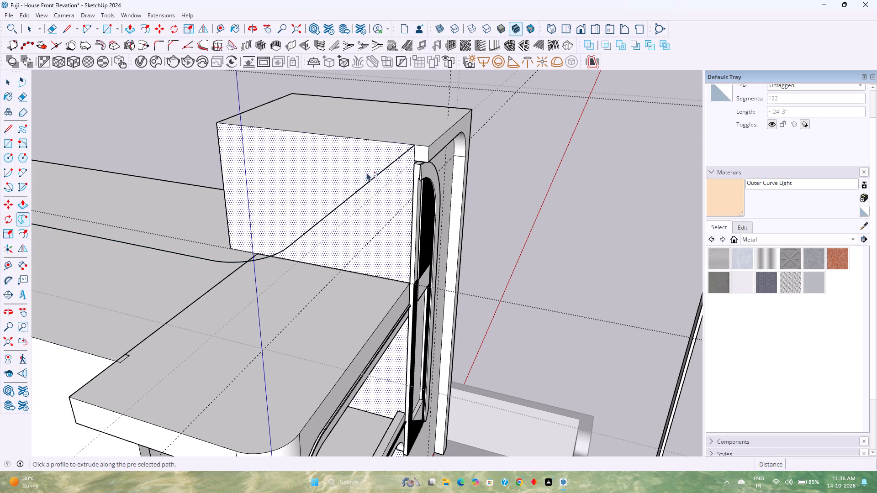
scroll(444, 148, up, 5)
click(420, 152)
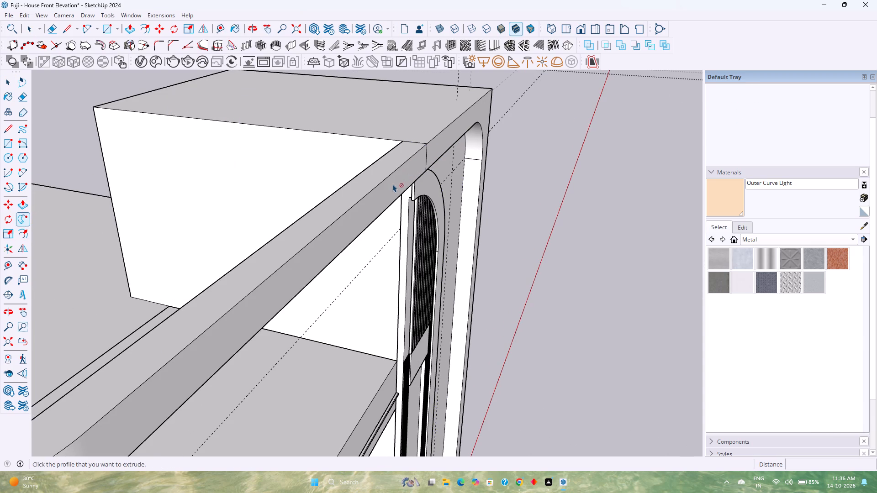
Copy the swept border's curved inner top edge to the clipboard.
key(space)
click(269, 242)
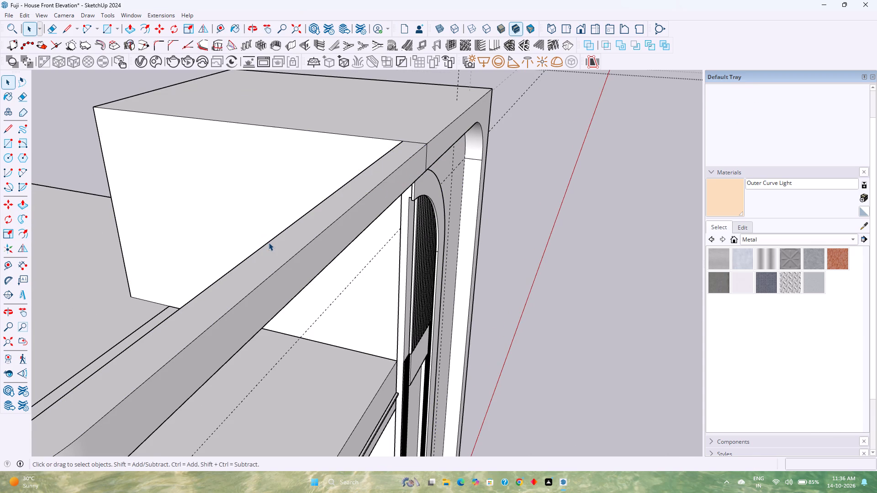
middle_drag(269, 242, 276, 242)
key(ctrl+c)
scroll(276, 242, down, 4)
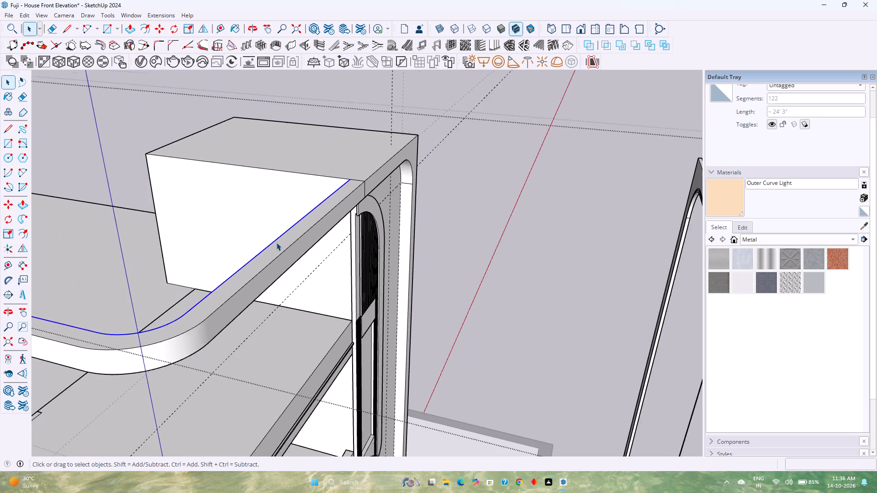
Inside the thin arched light strip group beside the loose frame, extrude the strip's face 0.25" with Push/Pull.
scroll(276, 242, down, 8)
middle_drag(276, 242, 518, 241)
scroll(499, 239, down, 1)
middle_drag(499, 239, 238, 279)
key(space)
scroll(358, 217, up, 3)
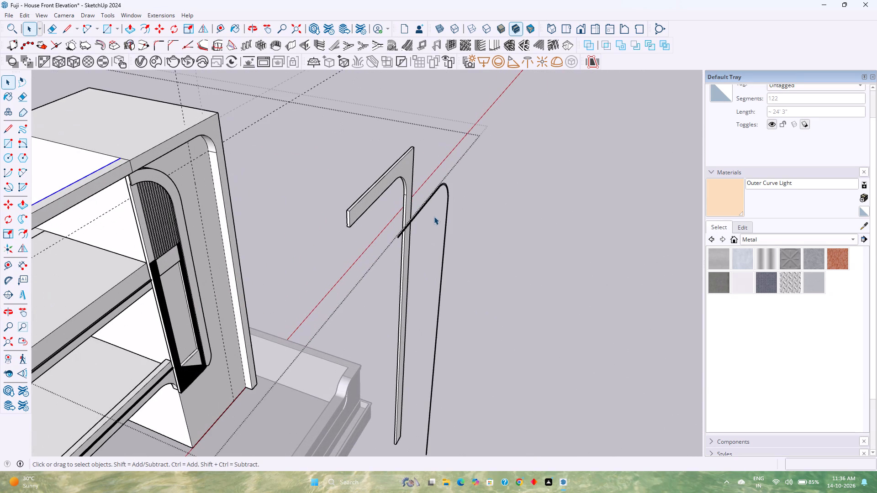
click(447, 193)
scroll(386, 225, up, 2)
middle_drag(386, 225, 558, 217)
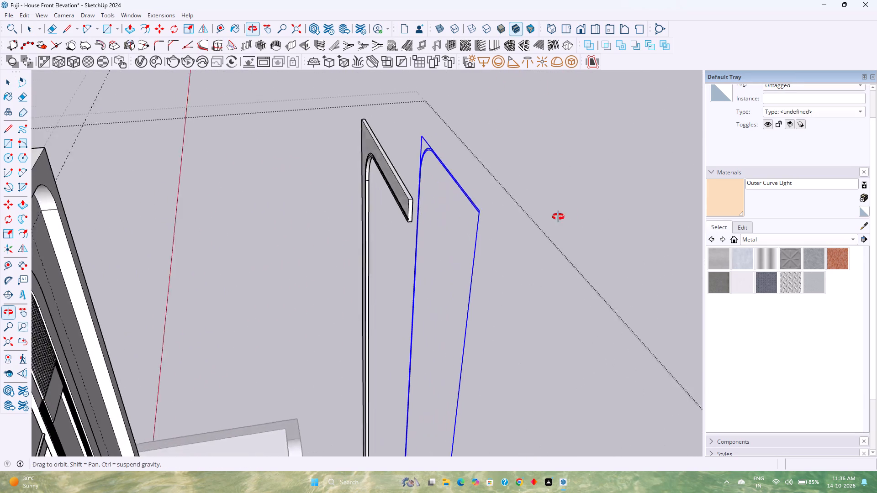
middle_drag(558, 217, 581, 210)
key(m)
scroll(491, 211, up, 14)
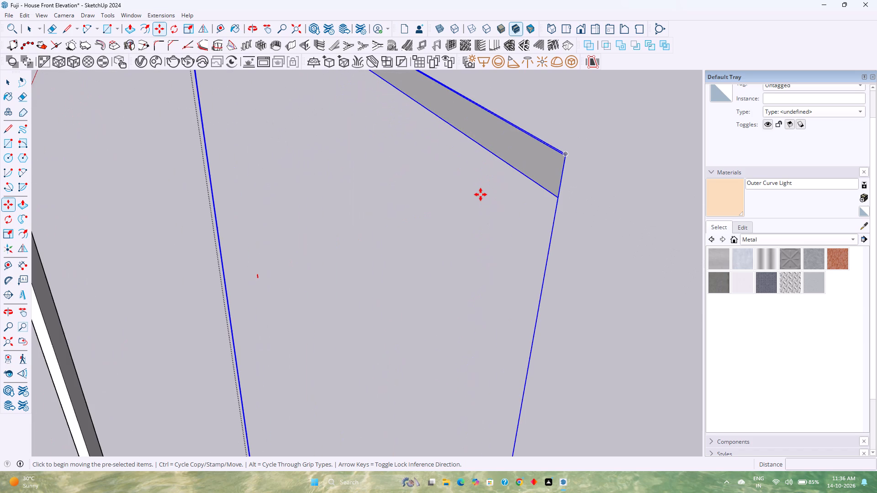
key(space)
double_click(546, 166)
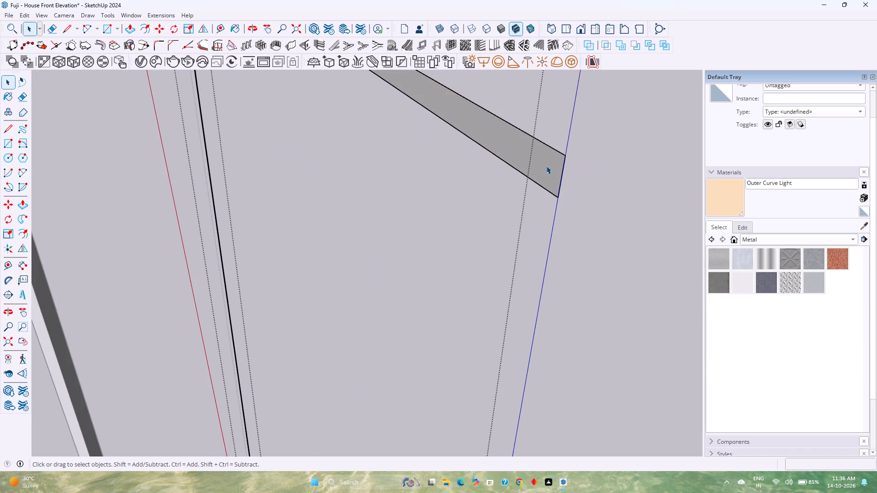
key(p)
click(548, 163)
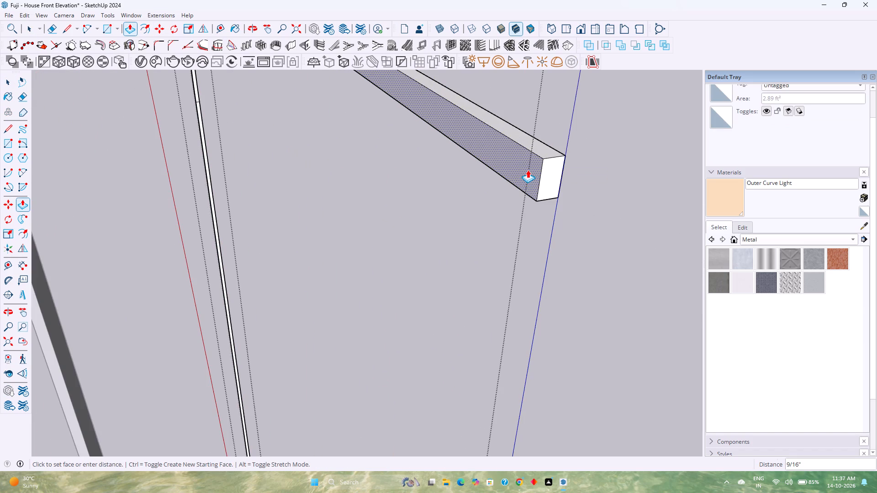
text(0.25)
key(Return)
key(space)
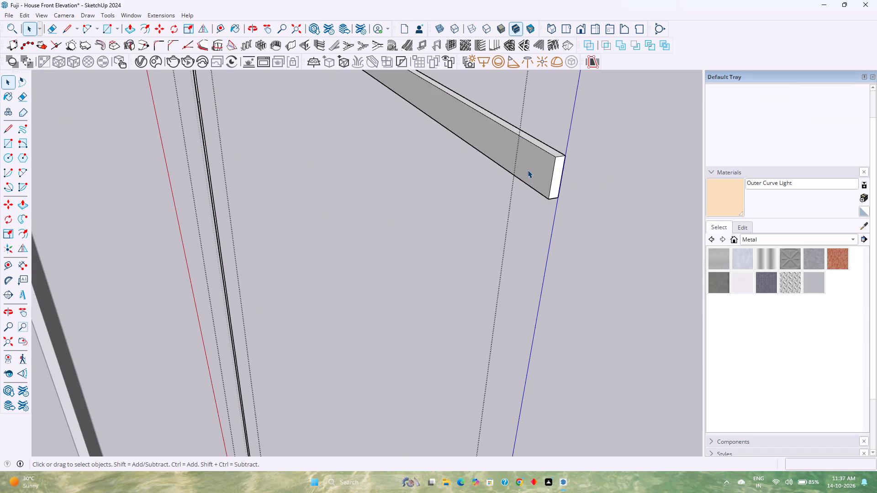
key(Escape)
Move the light strip group from its upper end corner onto the matching inner endpoint of the loose arched frame.
click(553, 175)
key(m)
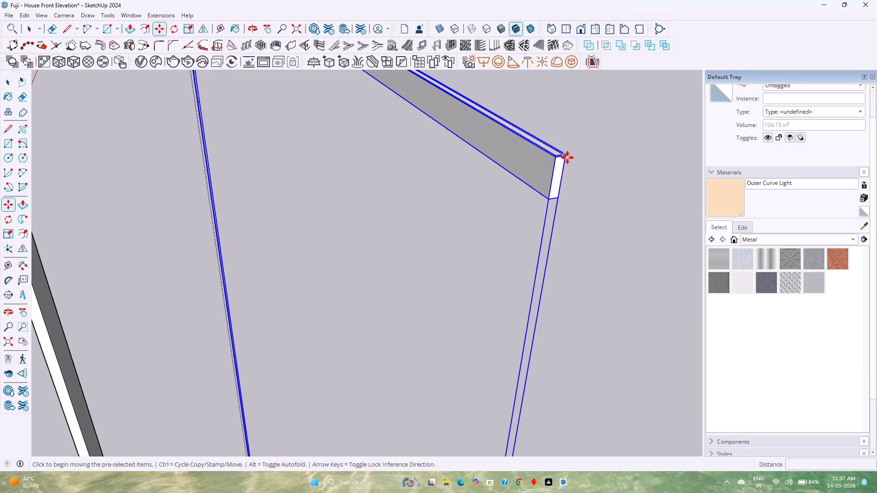
scroll(576, 148, up, 3)
scroll(569, 159, down, 3)
click(539, 191)
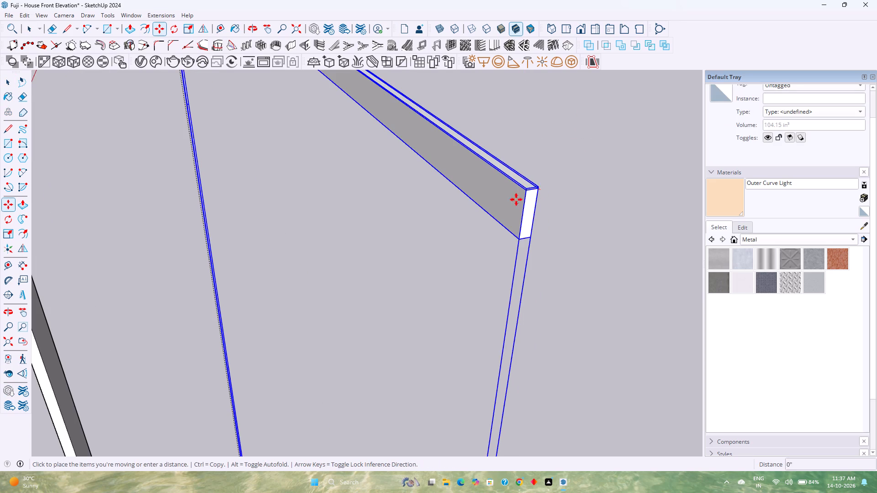
scroll(479, 207, down, 20)
scroll(479, 207, down, 2)
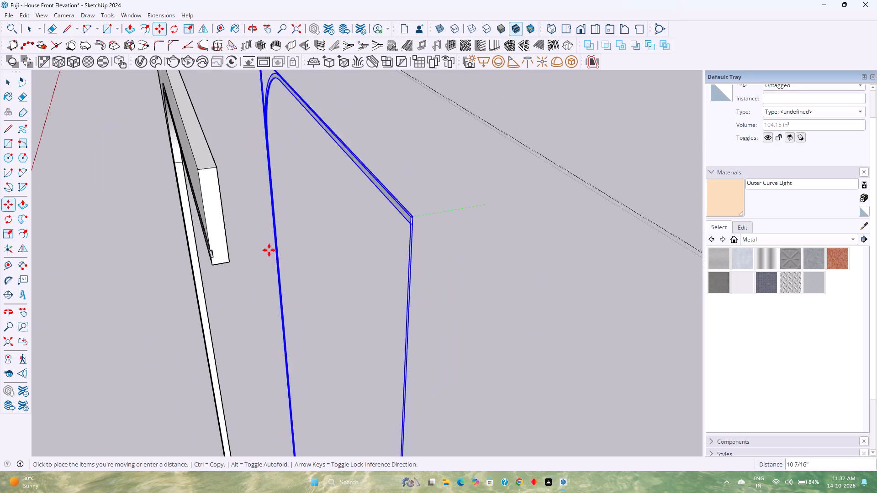
scroll(206, 259, up, 20)
scroll(206, 259, up, 3)
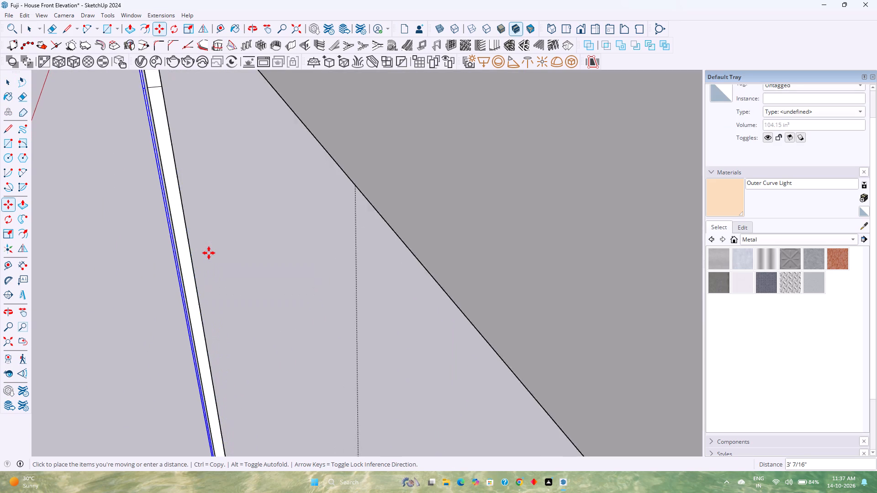
middle_click(209, 253)
scroll(212, 252, down, 4)
scroll(227, 247, up, 2)
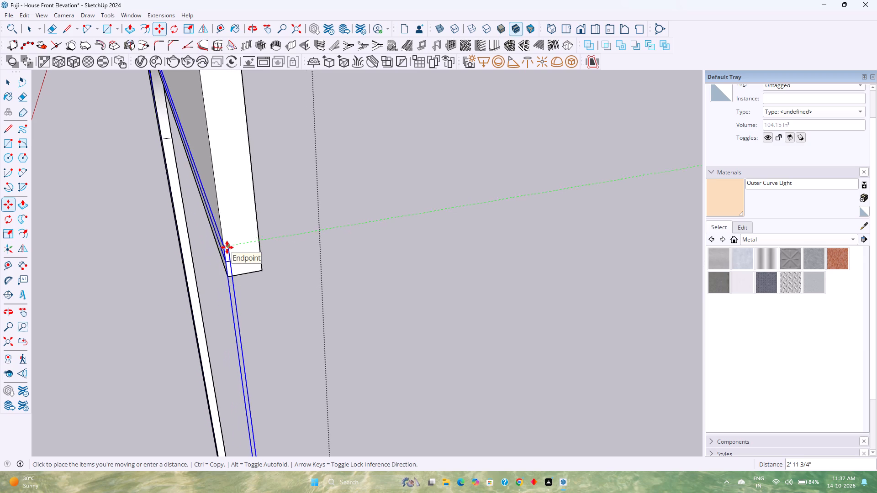
scroll(227, 247, up, 2)
click(227, 247)
scroll(216, 256, down, 4)
key(space)
key(Escape)
Group all the arched frame's geometry together with the light strip inside it.
scroll(221, 253, down, 2)
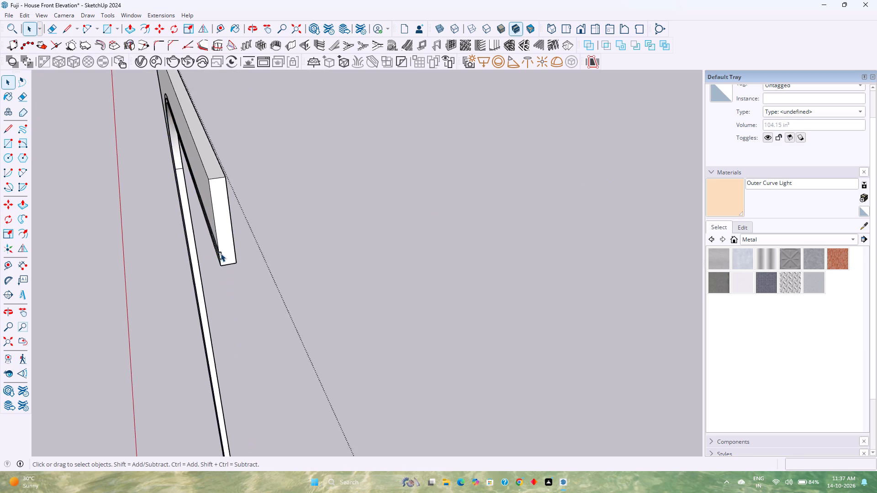
scroll(221, 253, down, 4)
double_click(223, 250)
scroll(223, 252, up, 15)
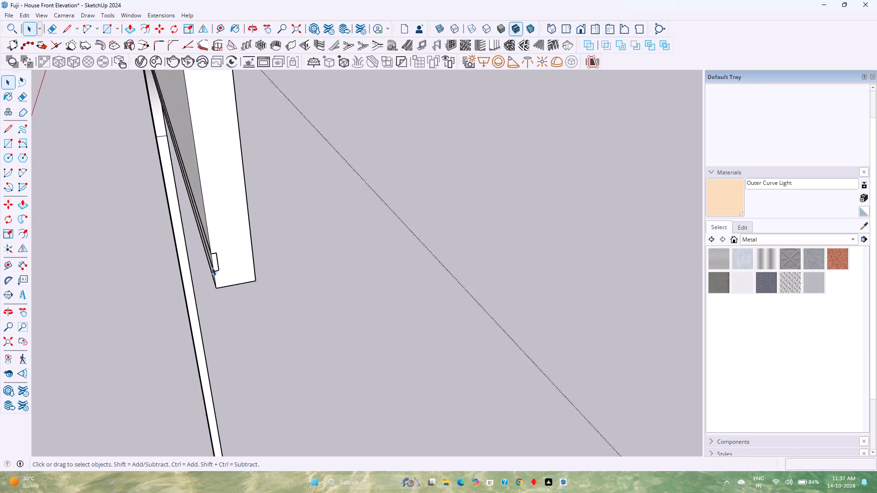
scroll(211, 267, up, 2)
shift+click(216, 265)
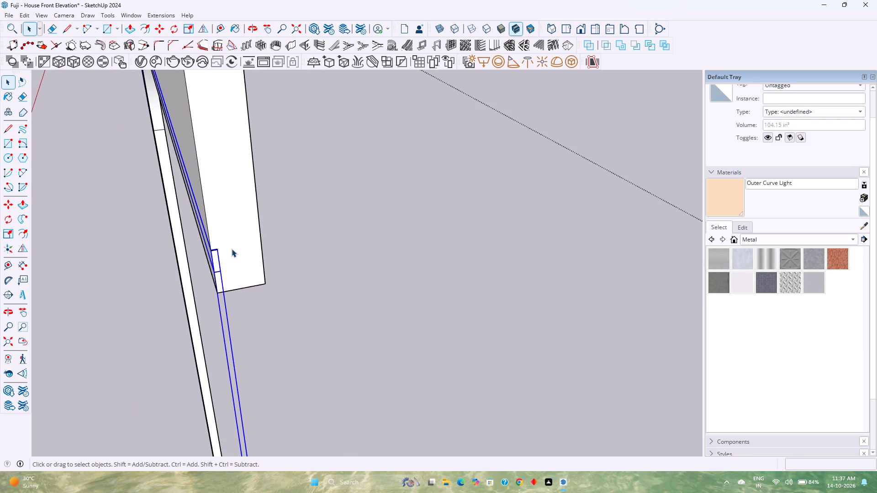
shift+triple_click(233, 247)
shift+click(233, 247)
scroll(233, 247, down, 4)
right_click(233, 247)
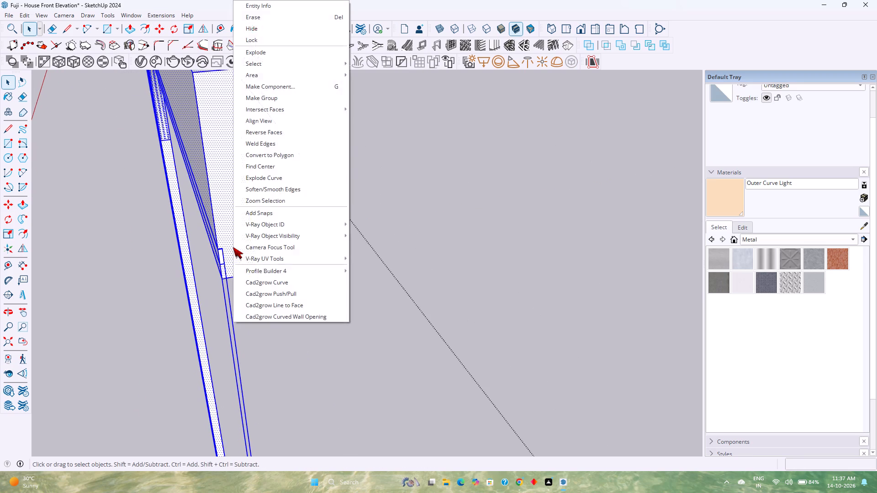
click(301, 100)
Move the grouped frame and light strip by its top back corner onto the top front corner of the tower.
scroll(268, 189, down, 7)
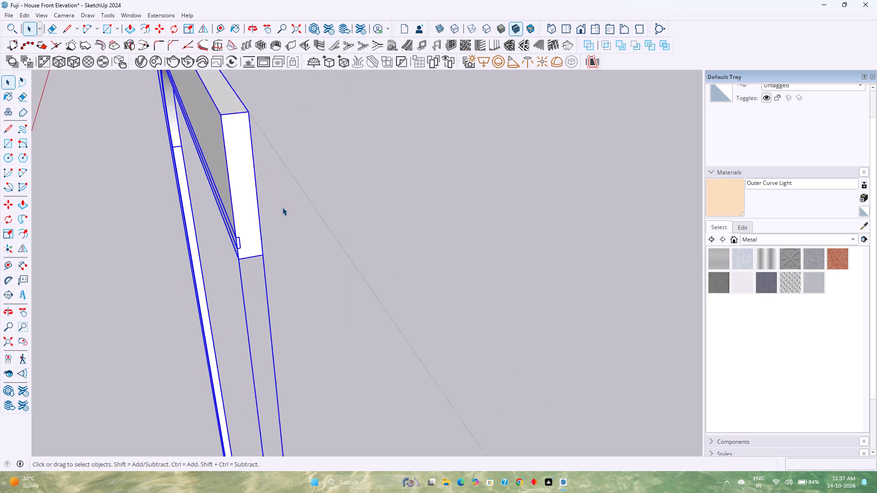
scroll(282, 207, down, 6)
shift+middle_drag(282, 207, 386, 367)
scroll(373, 333, down, 15)
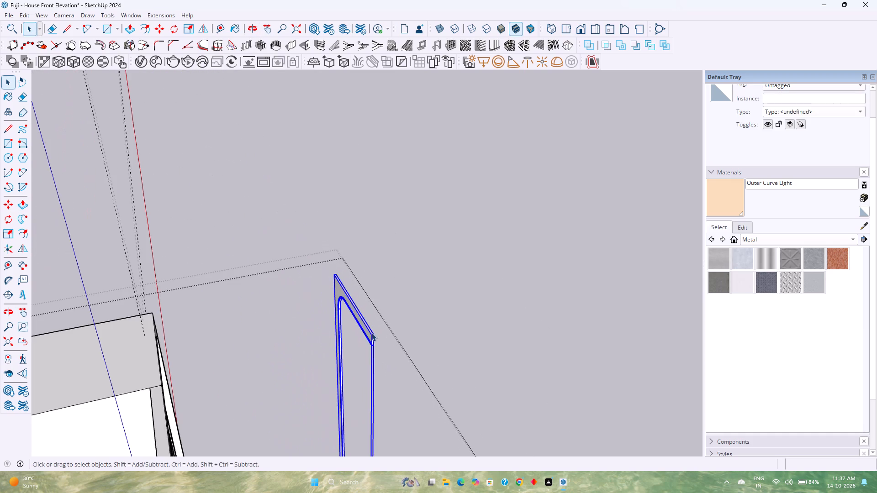
scroll(360, 314, up, 8)
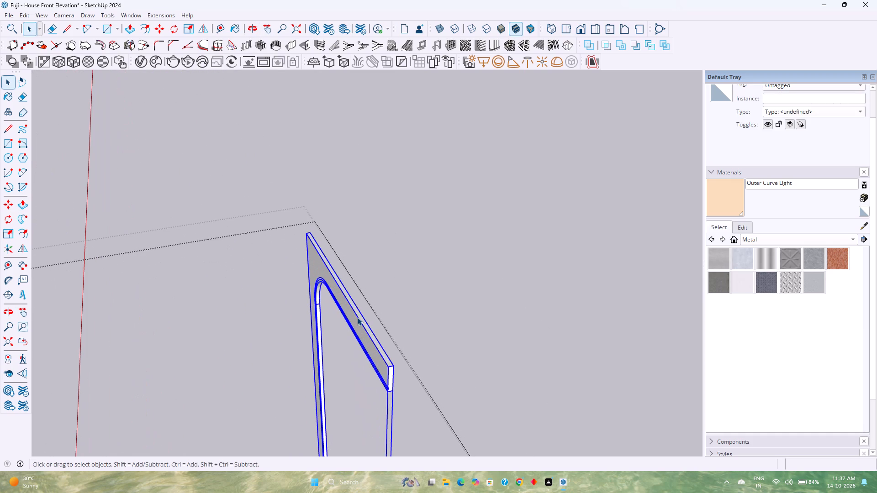
key(m)
middle_drag(355, 319, 327, 355)
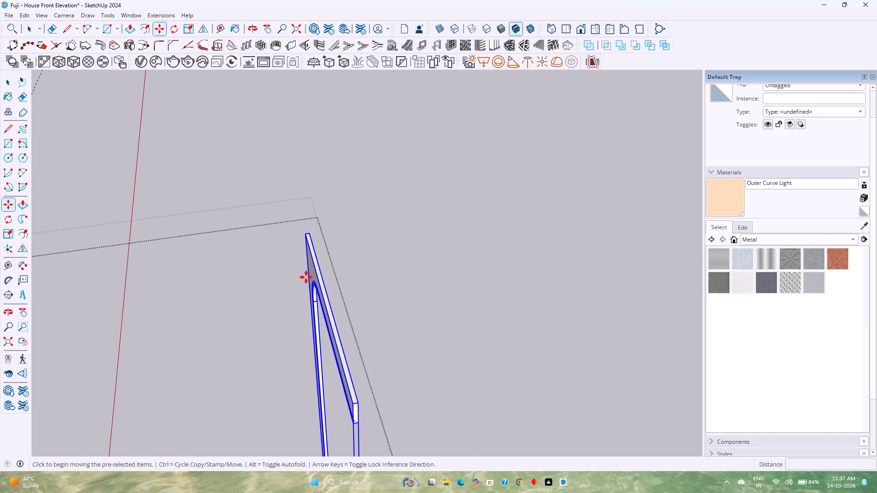
click(305, 235)
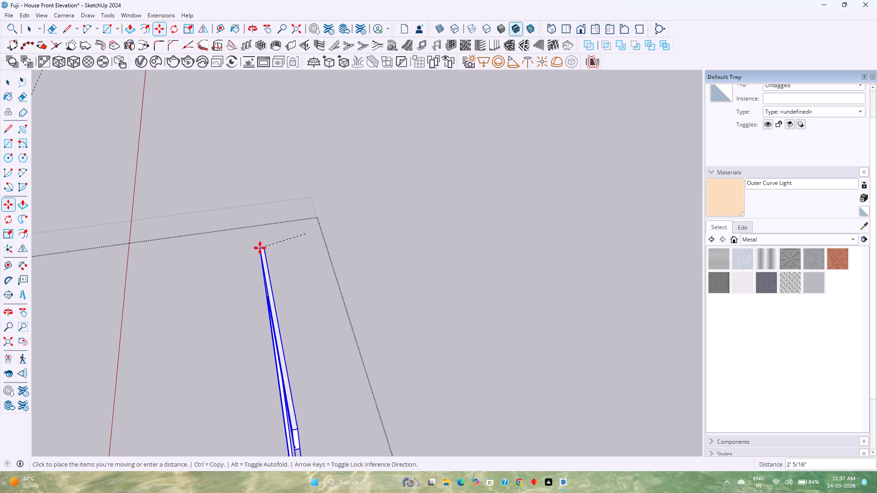
scroll(260, 248, down, 4)
shift+middle_drag(260, 248, 535, 225)
scroll(326, 259, up, 1)
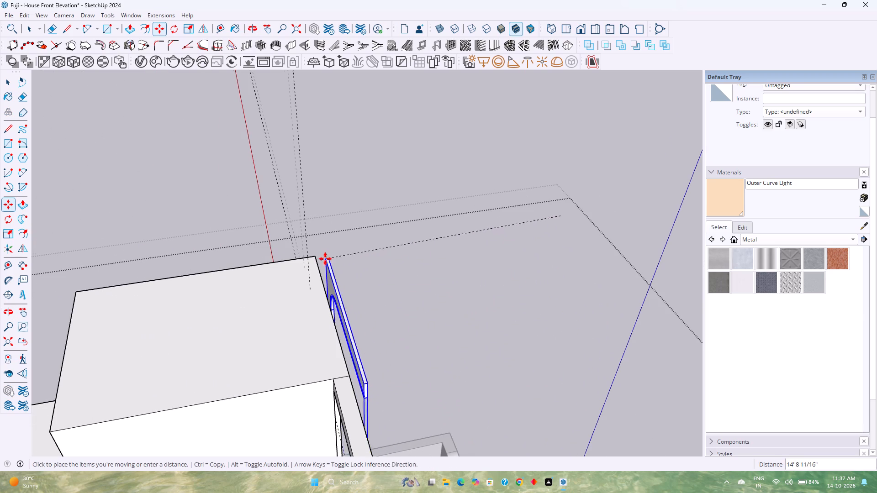
scroll(325, 259, up, 12)
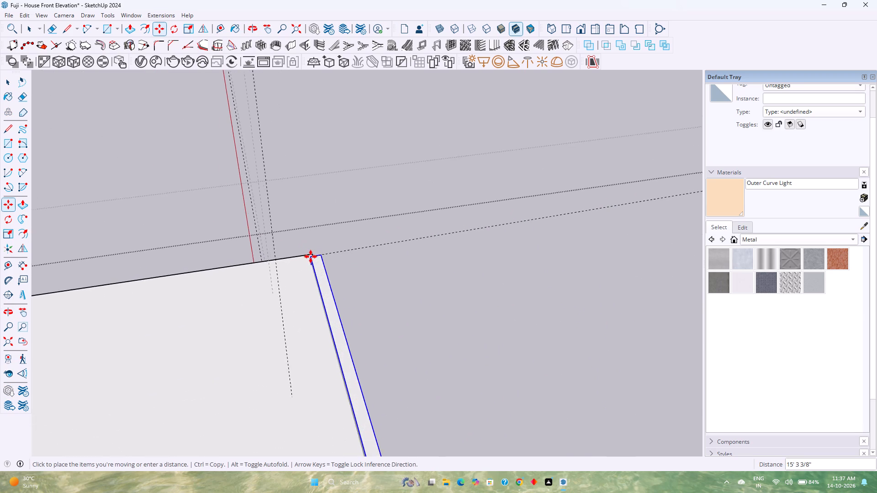
scroll(311, 257, up, 18)
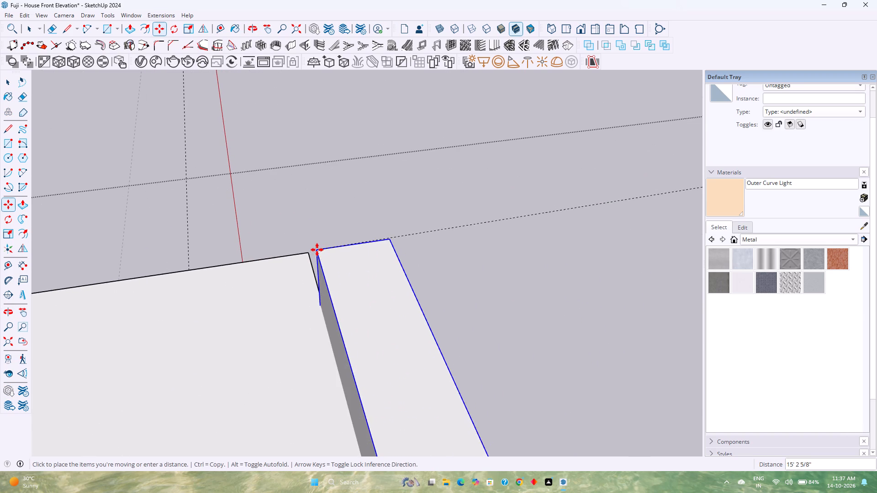
scroll(311, 251, up, 6)
middle_drag(311, 251, 294, 330)
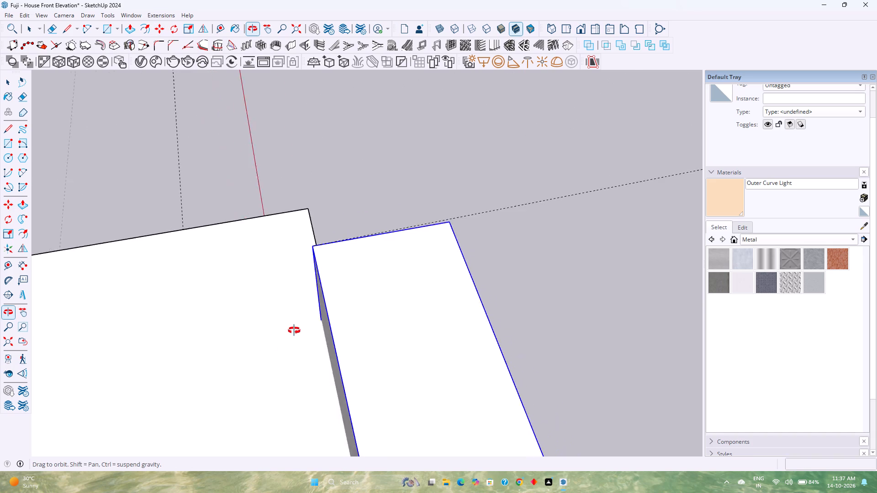
middle_drag(294, 330, 57, 319)
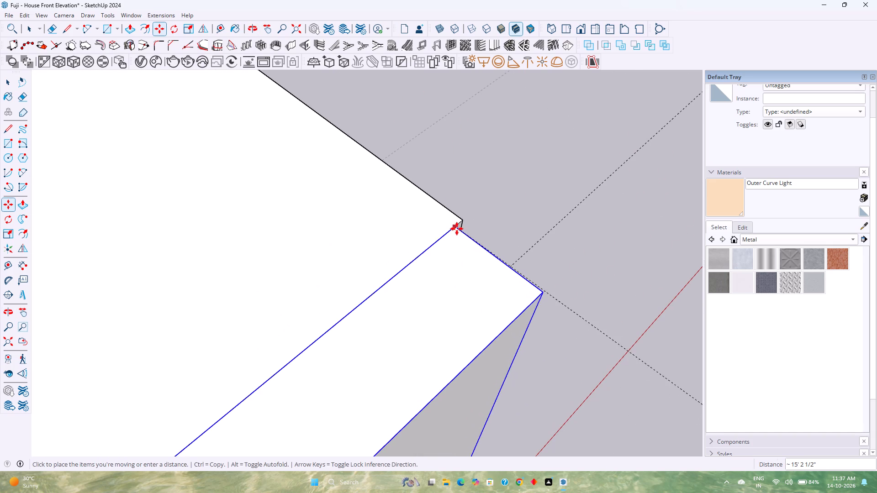
click(461, 222)
Examine how the placed frame group meets the tower front and the swept border's end, from above and inside.
scroll(438, 262, down, 11)
middle_drag(375, 343, 412, 287)
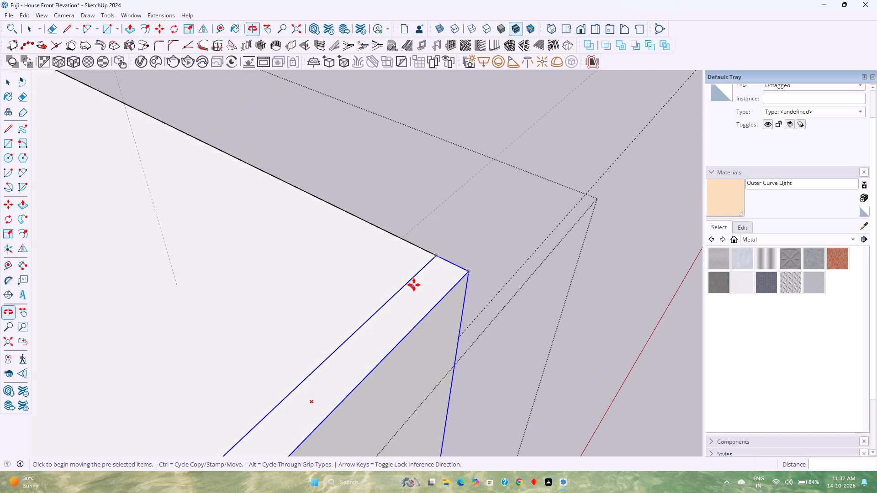
scroll(414, 285, down, 20)
scroll(414, 285, down, 3)
shift+middle_drag(381, 355, 472, 256)
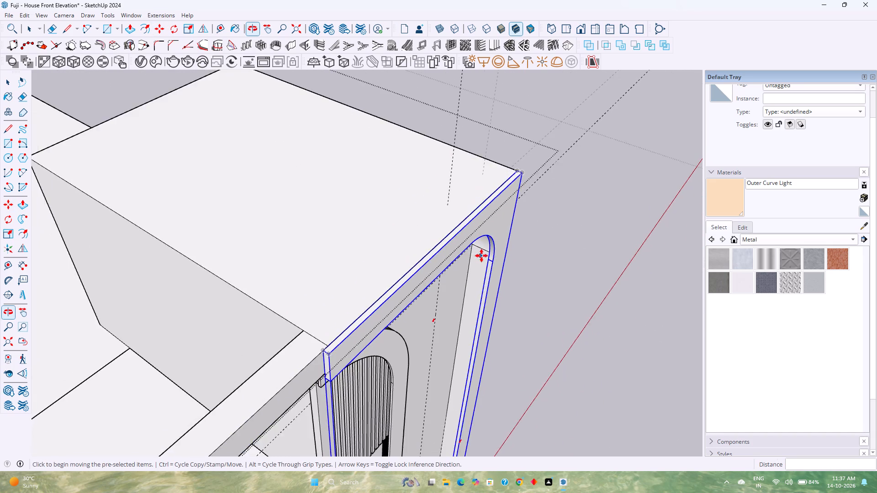
scroll(481, 256, down, 4)
middle_drag(393, 325, 467, 251)
scroll(412, 337, up, 6)
middle_drag(366, 323, 507, 253)
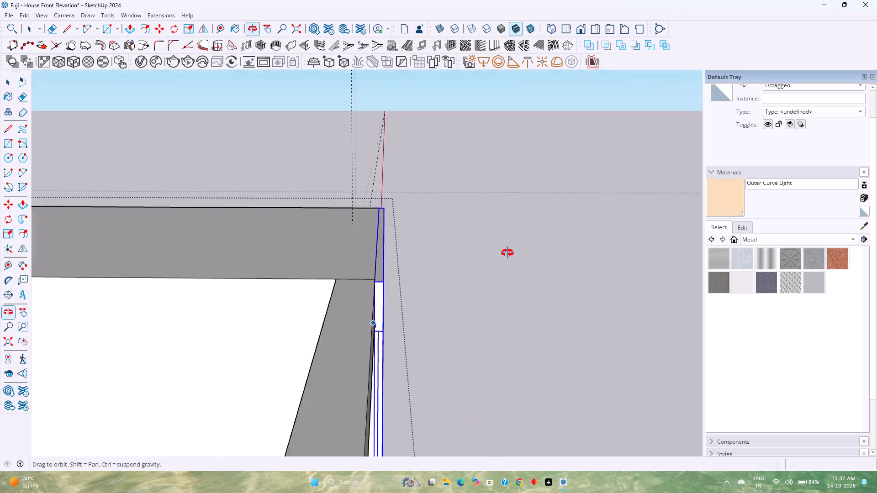
middle_drag(507, 253, 623, 230)
scroll(376, 367, up, 7)
middle_drag(317, 385, 270, 339)
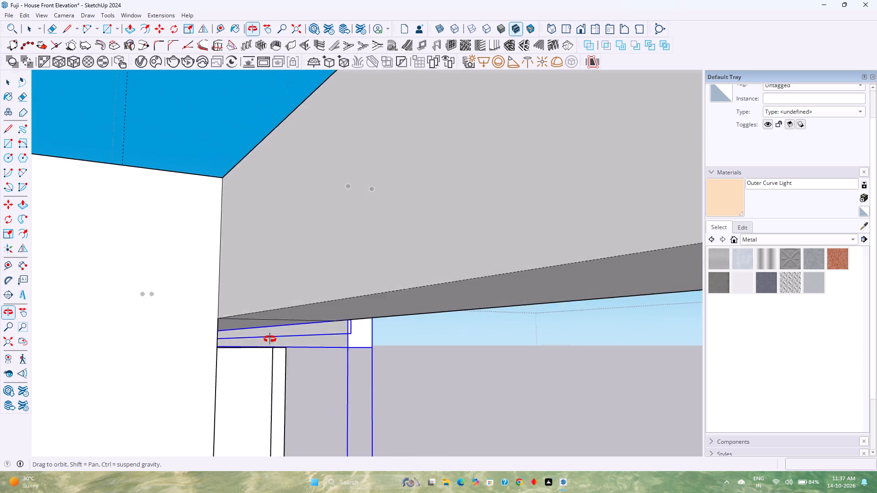
middle_drag(270, 339, 120, 363)
scroll(173, 346, down, 5)
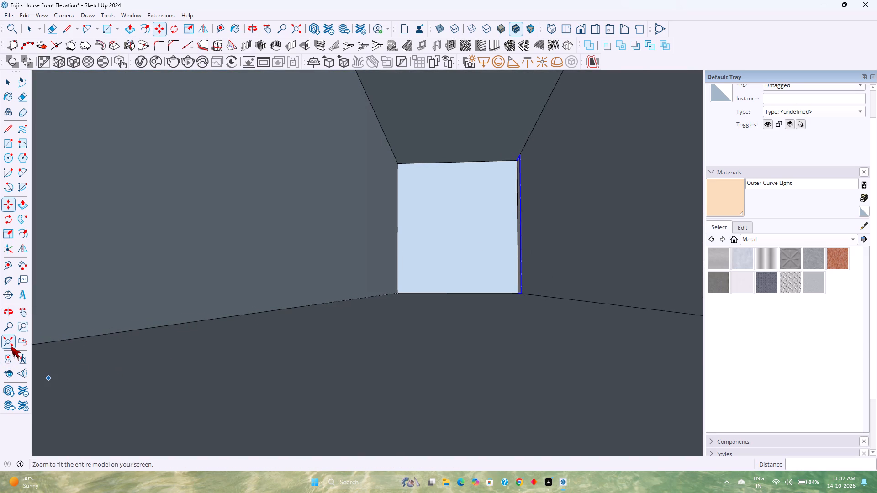
click(11, 346)
middle_drag(444, 197, 211, 321)
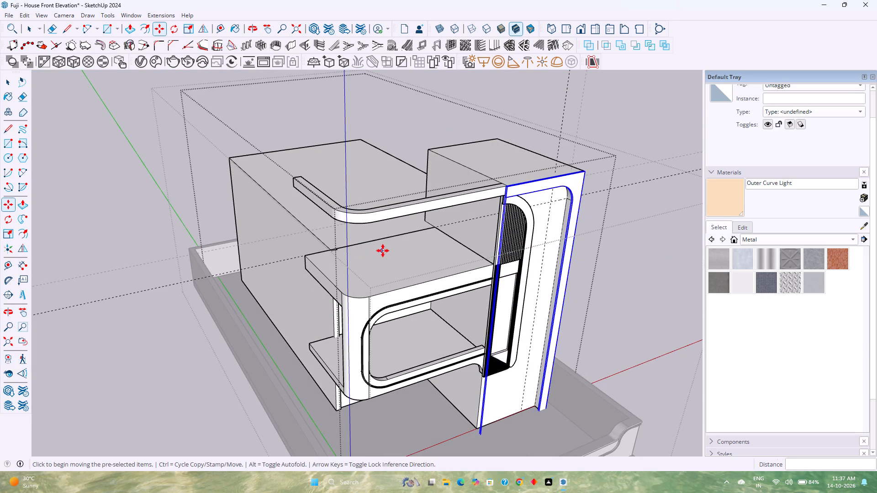
Open the arched frame group on the tower front and paste the copied curved path inside it at the border's rounded corner.
key(space)
scroll(444, 217, up, 2)
click(449, 194)
scroll(449, 194, up, 3)
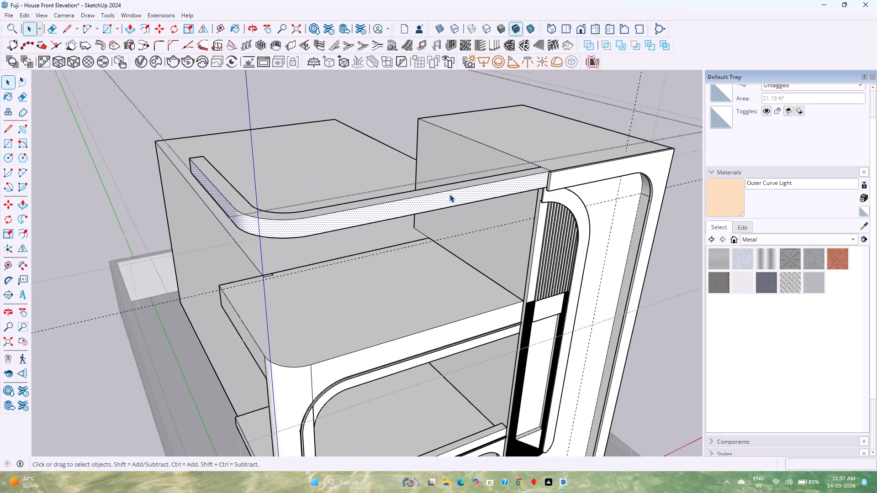
scroll(449, 194, up, 2)
middle_drag(451, 194, 502, 241)
scroll(541, 158, up, 5)
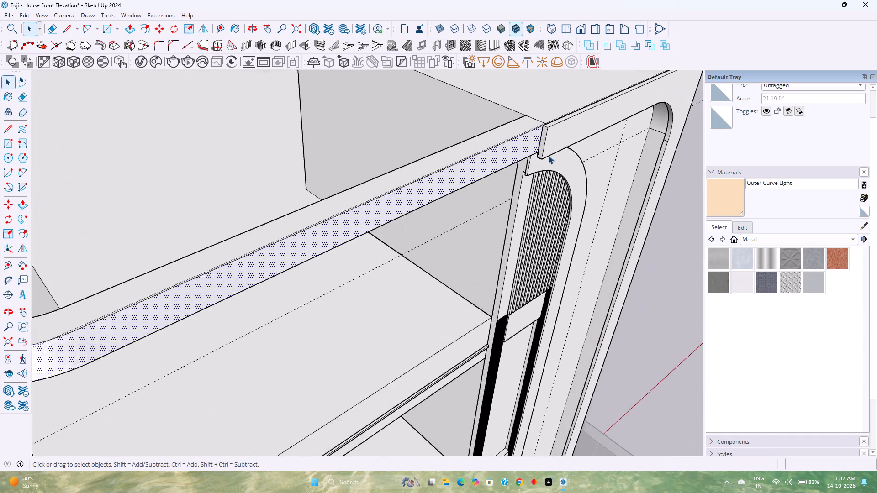
scroll(549, 156, up, 2)
double_click(549, 142)
scroll(549, 142, up, 3)
shift+middle_drag(549, 142, 560, 244)
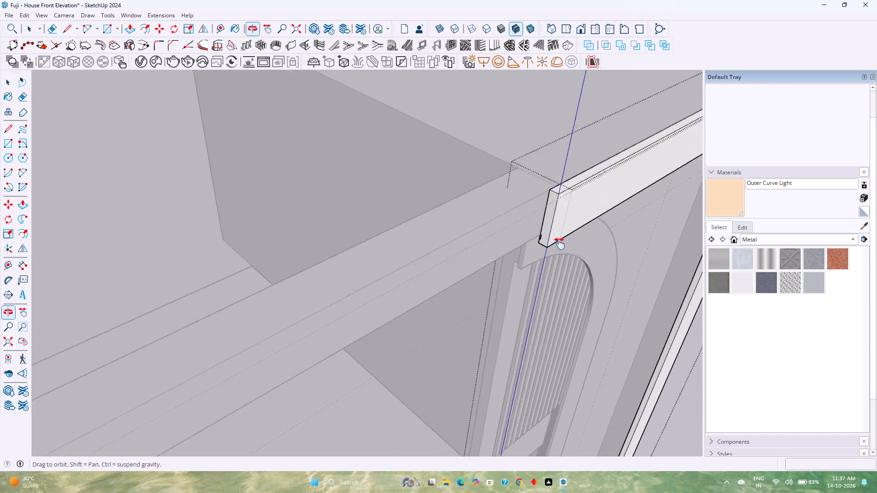
shift+middle_drag(560, 244, 560, 267)
key(ctrl+v)
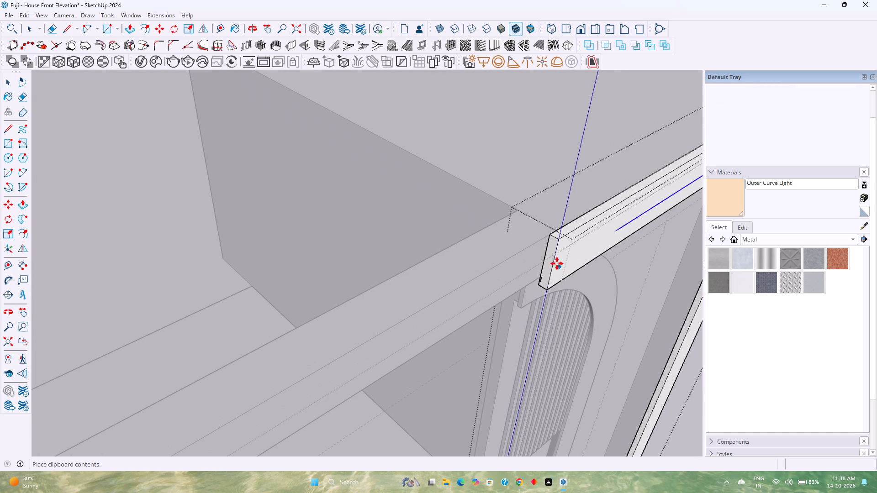
scroll(555, 244, down, 16)
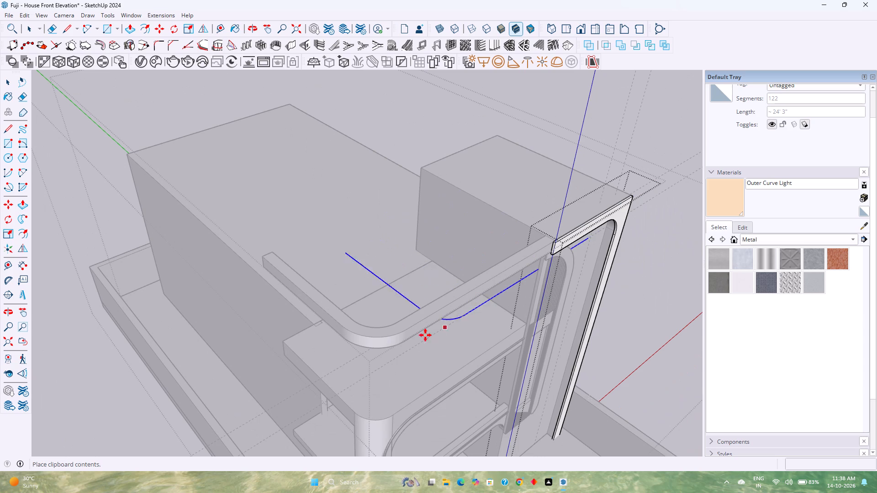
click(371, 338)
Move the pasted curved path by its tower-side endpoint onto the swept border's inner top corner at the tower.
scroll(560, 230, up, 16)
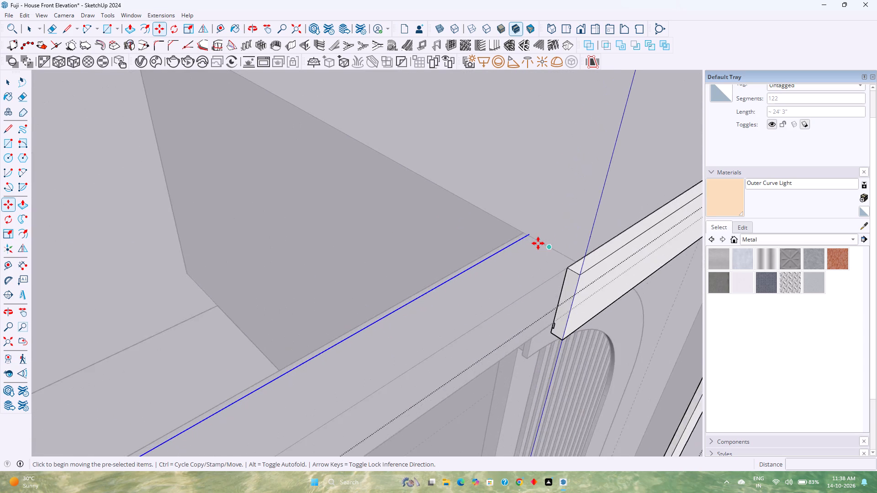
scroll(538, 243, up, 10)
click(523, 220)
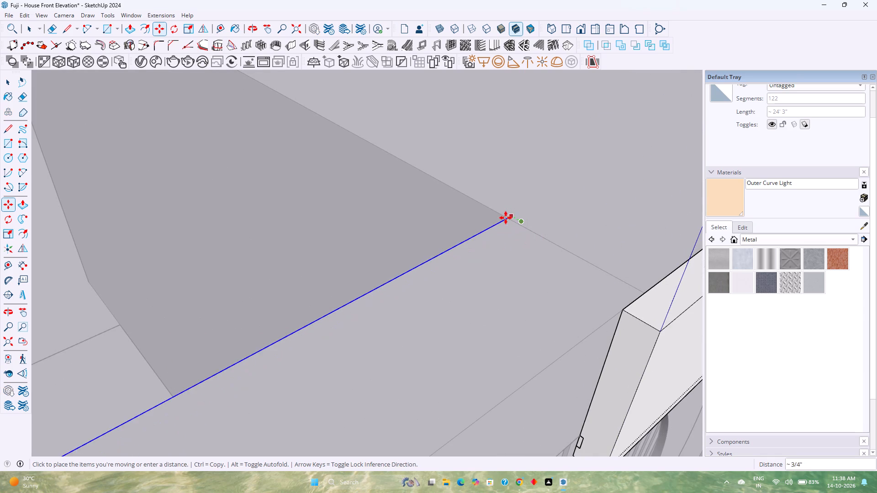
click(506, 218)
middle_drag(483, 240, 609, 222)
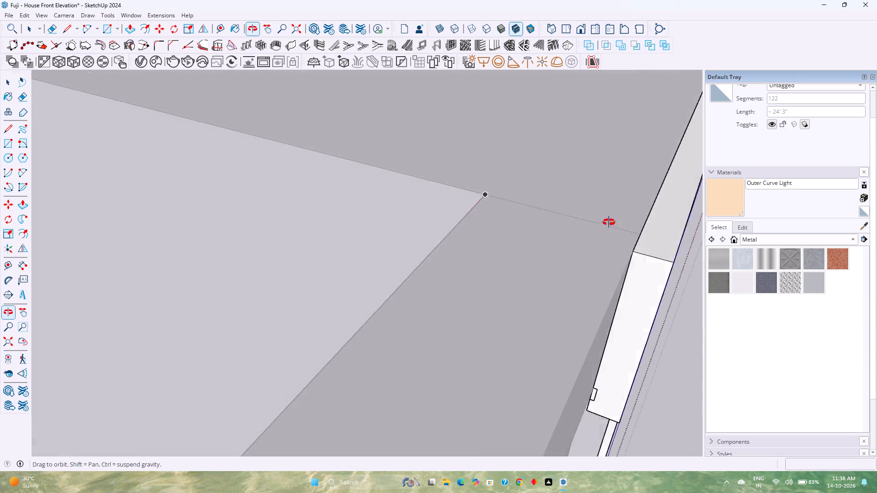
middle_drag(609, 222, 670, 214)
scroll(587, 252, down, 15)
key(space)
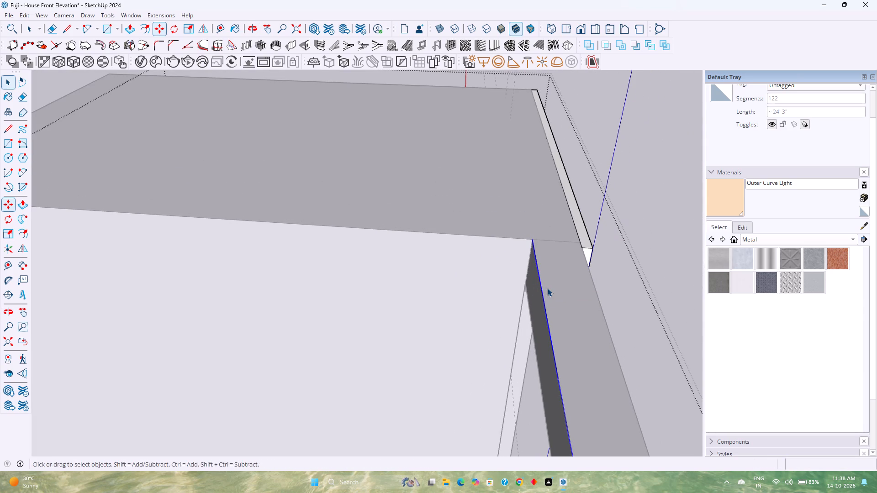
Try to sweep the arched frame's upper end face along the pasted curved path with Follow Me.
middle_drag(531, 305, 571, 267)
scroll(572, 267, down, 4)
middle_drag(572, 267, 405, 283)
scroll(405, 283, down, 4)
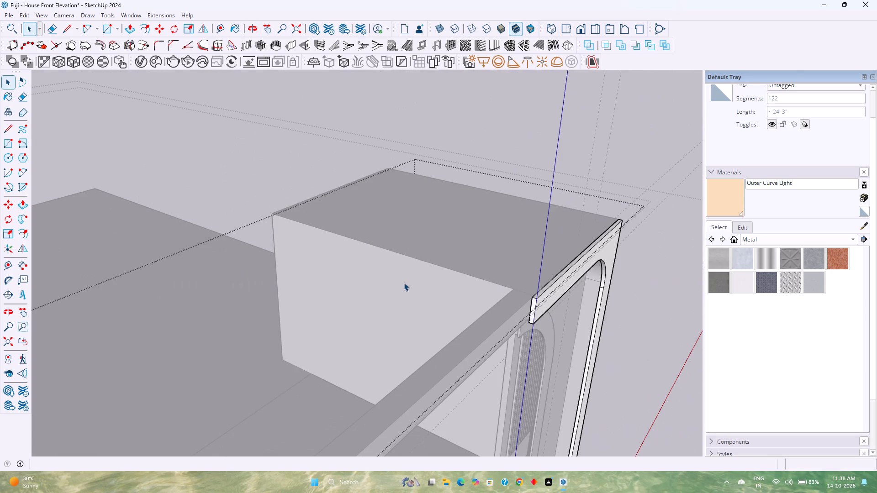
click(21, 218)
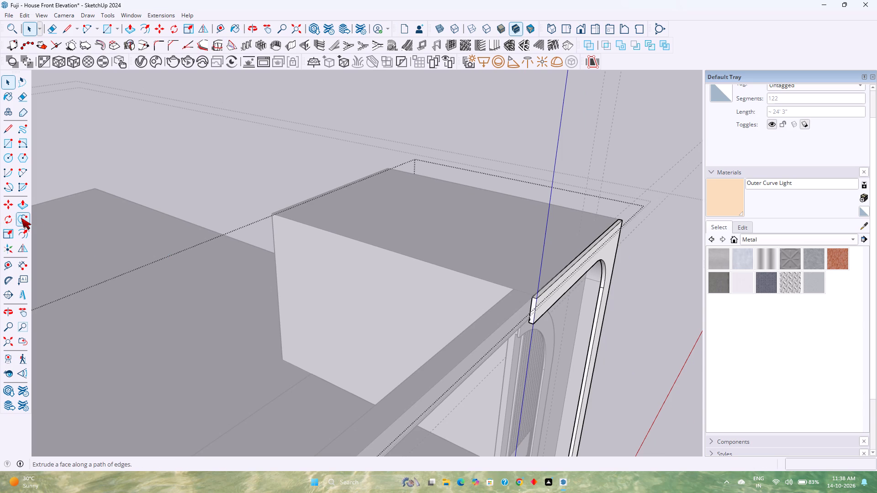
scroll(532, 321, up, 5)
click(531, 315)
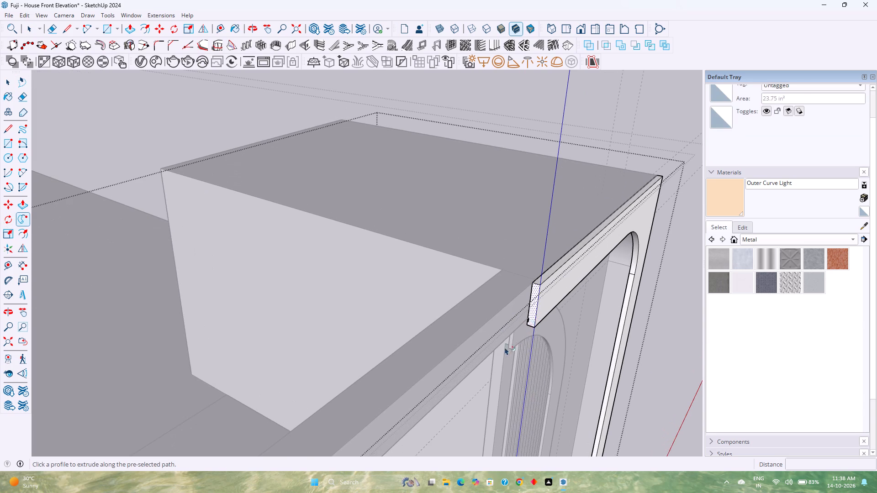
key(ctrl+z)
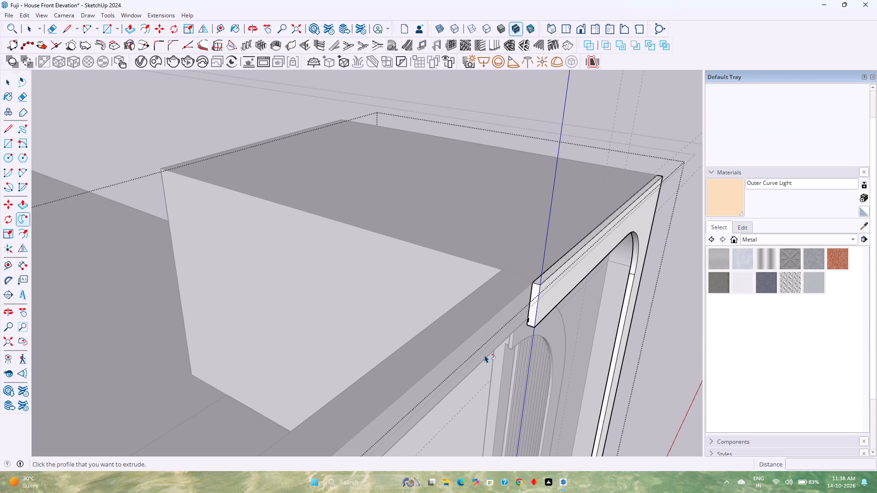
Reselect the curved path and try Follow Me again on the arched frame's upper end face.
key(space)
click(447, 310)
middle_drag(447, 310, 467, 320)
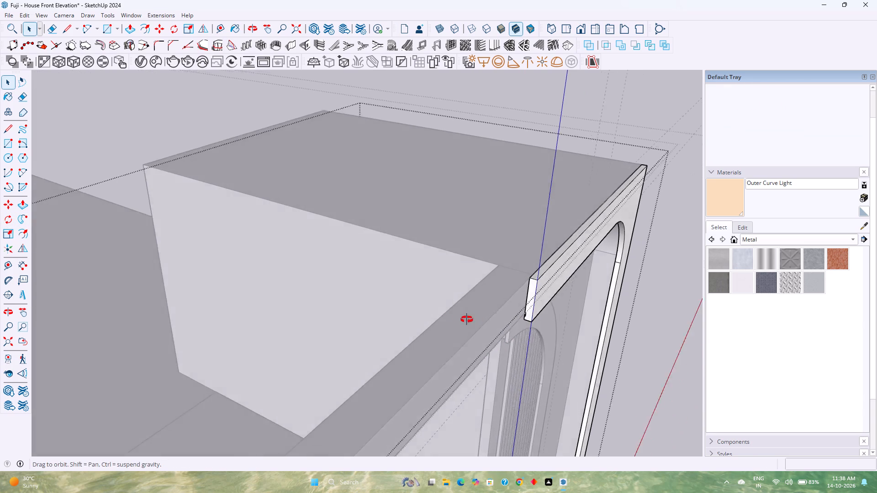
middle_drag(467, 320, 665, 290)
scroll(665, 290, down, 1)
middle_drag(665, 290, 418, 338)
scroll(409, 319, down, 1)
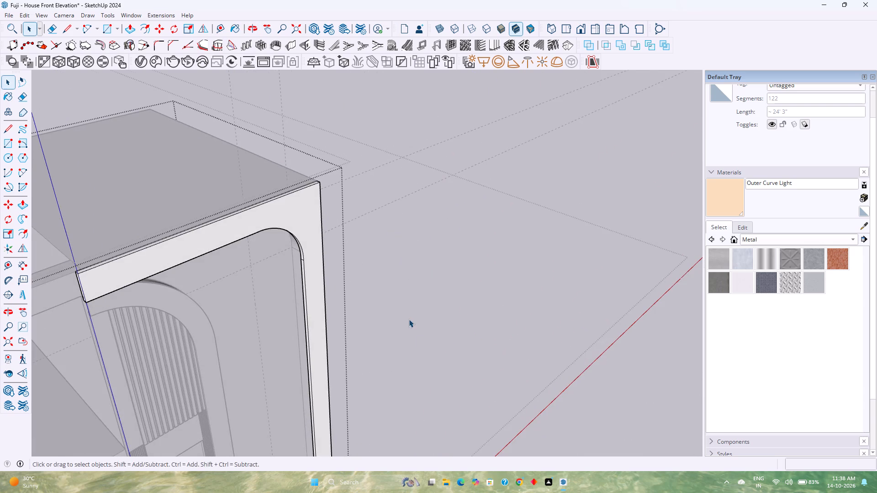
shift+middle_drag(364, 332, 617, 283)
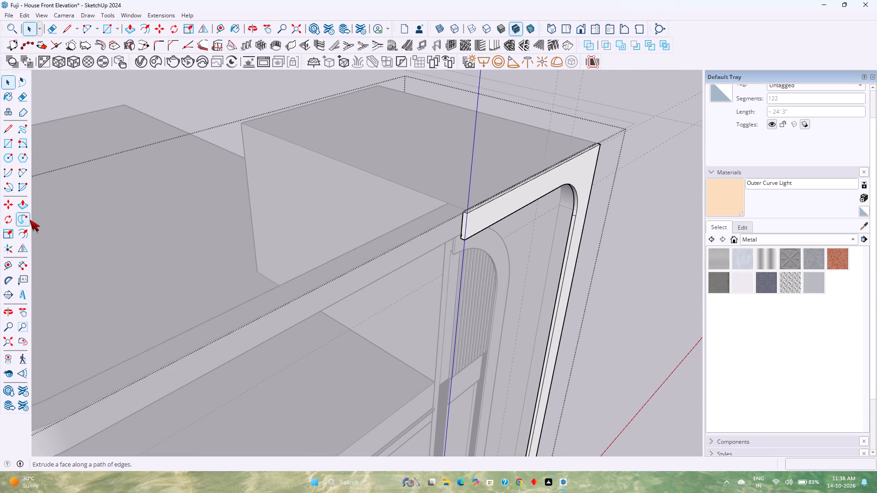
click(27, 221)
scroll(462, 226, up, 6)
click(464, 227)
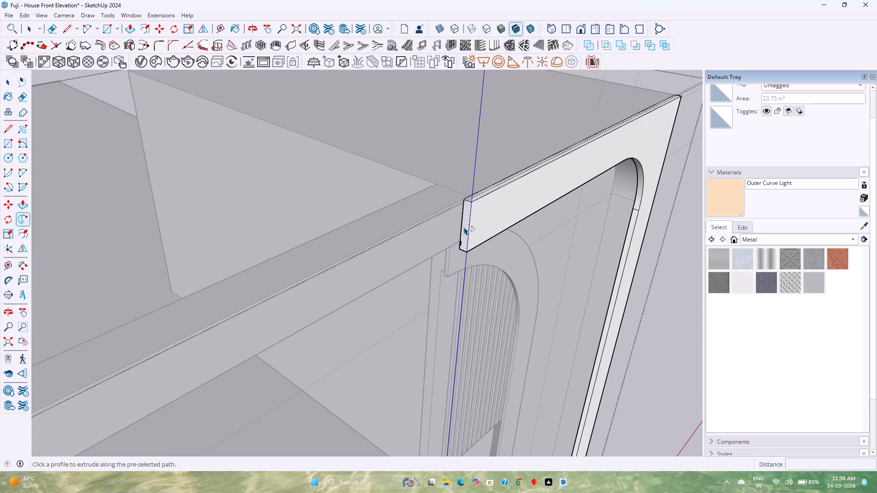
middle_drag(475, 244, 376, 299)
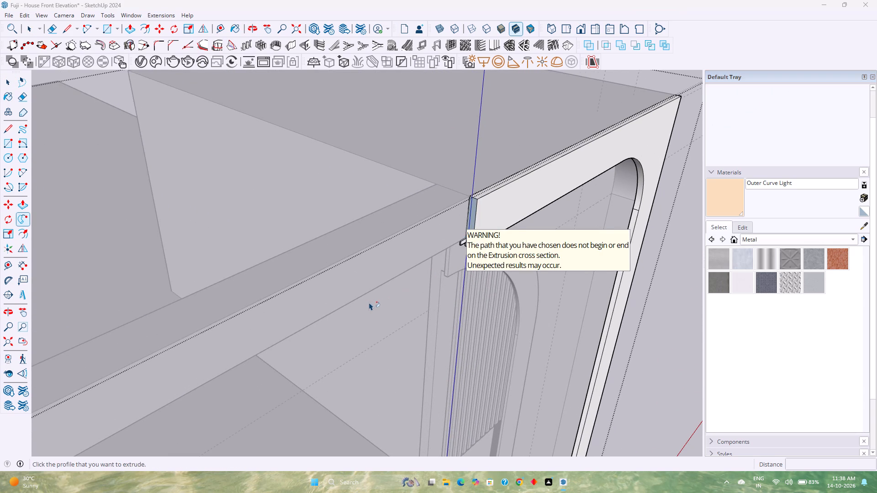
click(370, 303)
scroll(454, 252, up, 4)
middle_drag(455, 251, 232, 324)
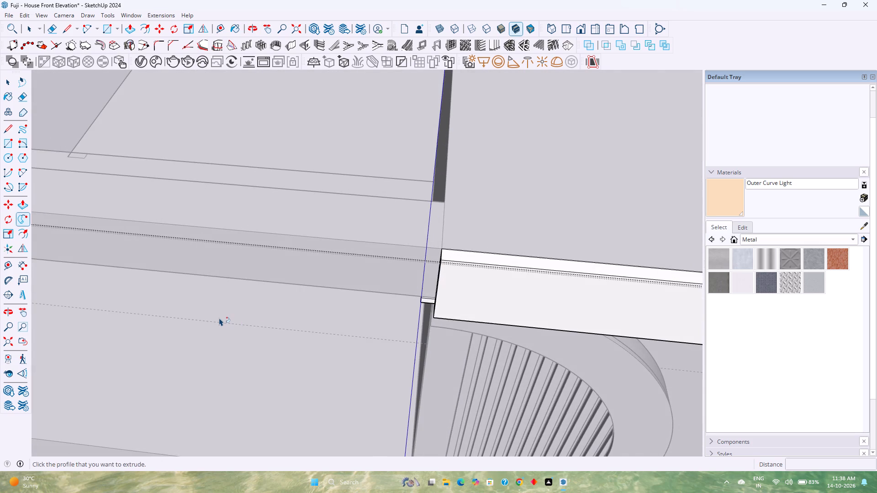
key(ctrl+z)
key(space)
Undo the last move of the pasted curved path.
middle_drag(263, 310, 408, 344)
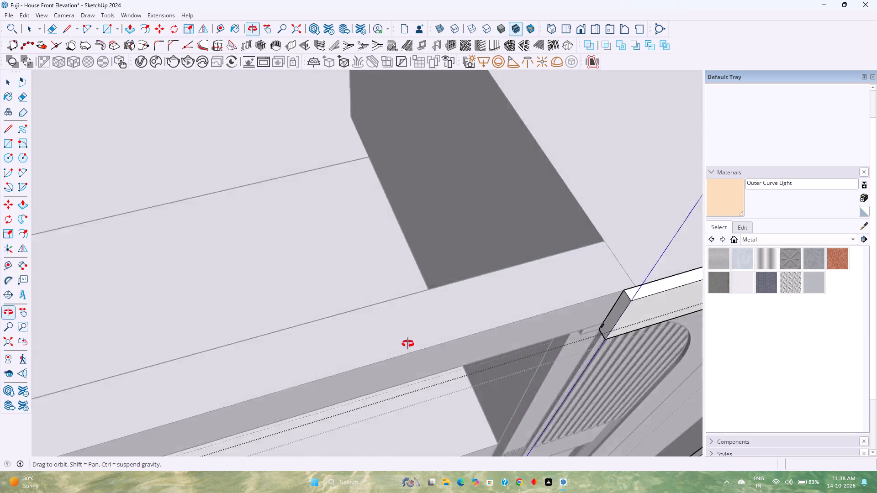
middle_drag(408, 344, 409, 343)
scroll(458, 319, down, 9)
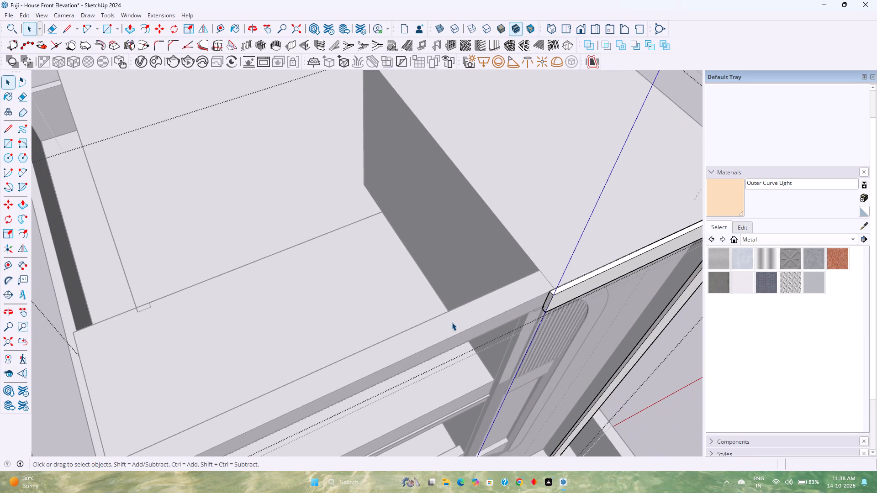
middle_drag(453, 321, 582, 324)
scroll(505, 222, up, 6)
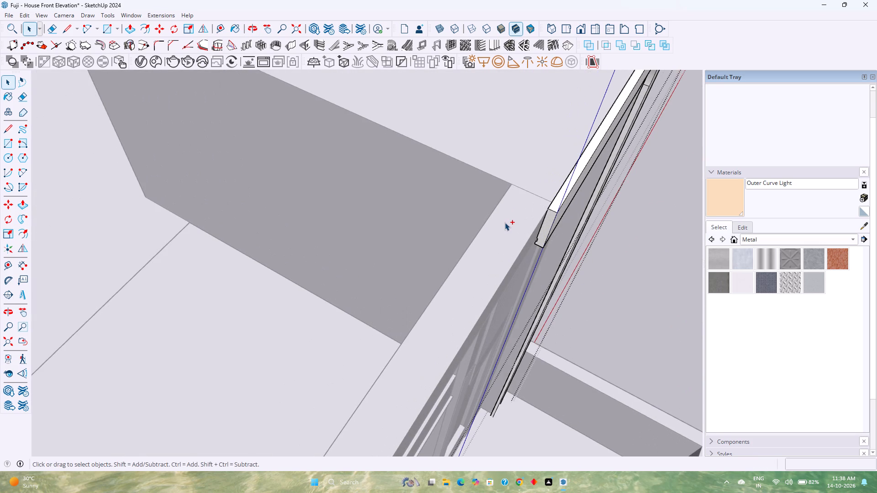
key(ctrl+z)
Move the curved path from its tower-side endpoint onto the swept border's inner top corner at the tower.
scroll(505, 222, down, 9)
shift+middle_drag(472, 264, 460, 225)
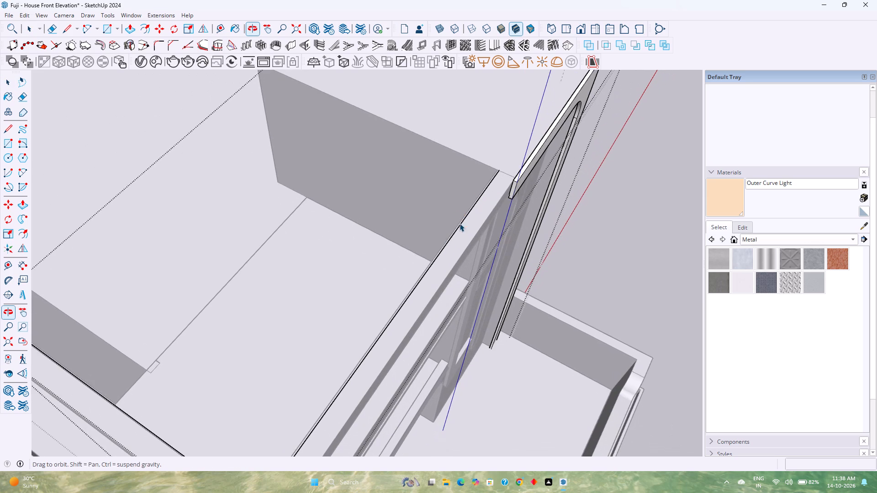
scroll(452, 244, up, 1)
shift+middle_drag(437, 262, 474, 196)
scroll(474, 195, down, 3)
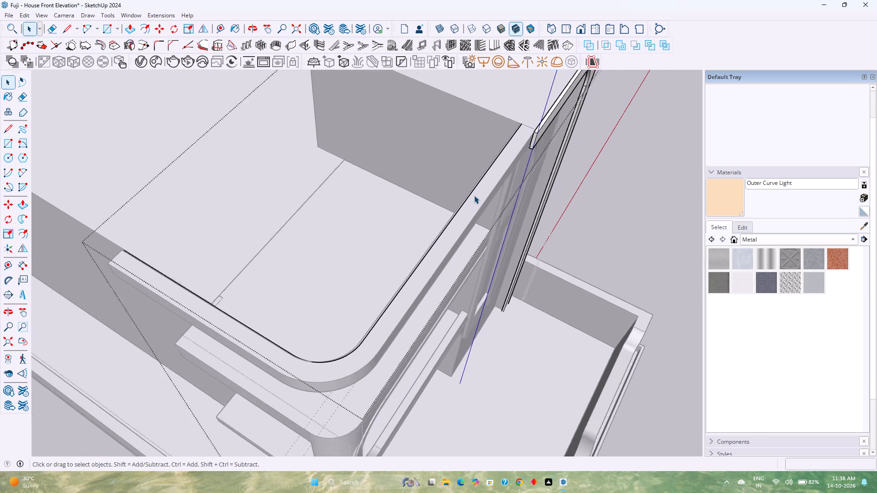
scroll(474, 195, down, 1)
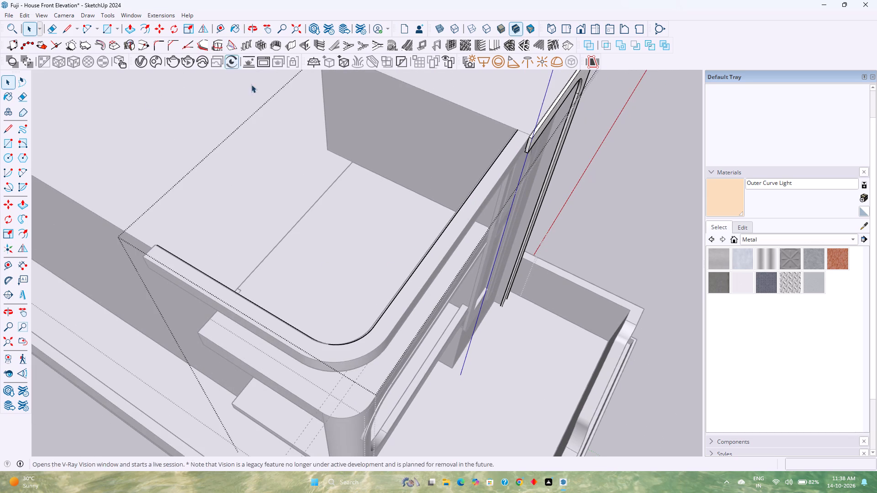
click(364, 336)
scroll(588, 138, up, 9)
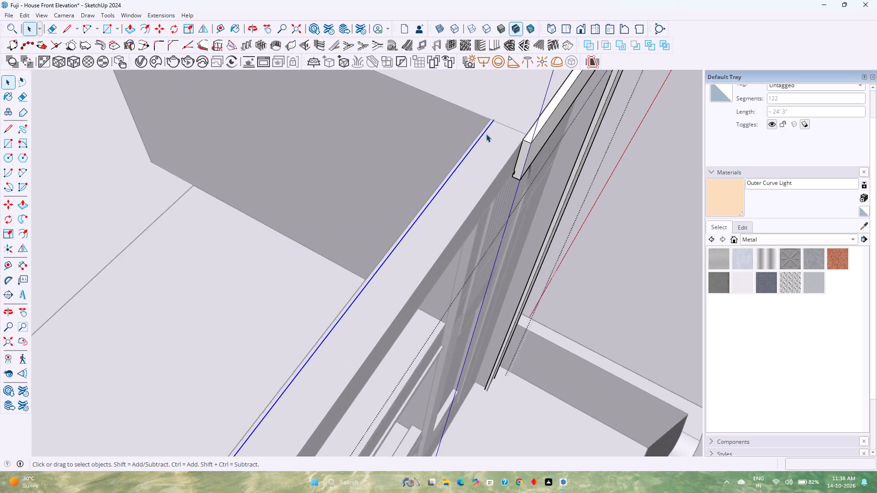
scroll(486, 134, up, 4)
key(m)
scroll(499, 108, up, 9)
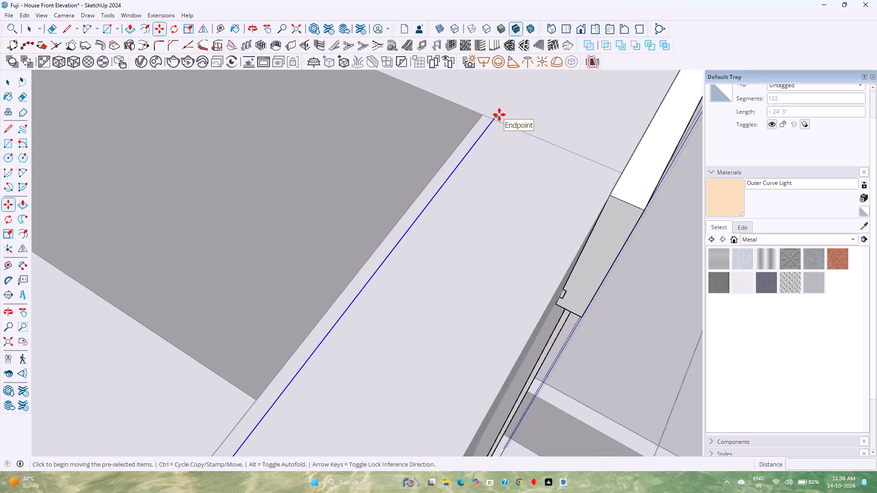
scroll(499, 115, up, 11)
click(491, 120)
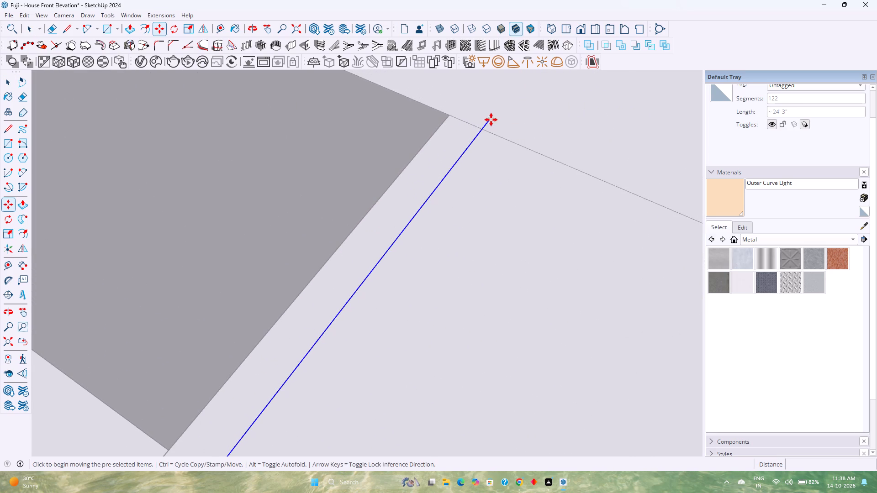
click(450, 118)
Offset the moved curved path outward by about 8 15/16" along the border's outer edge.
scroll(450, 118, down, 2)
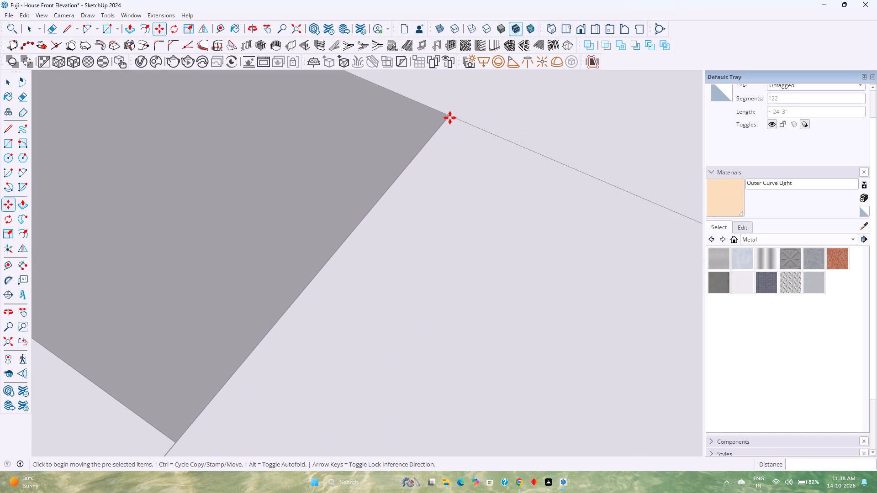
scroll(450, 118, down, 20)
scroll(450, 118, down, 13)
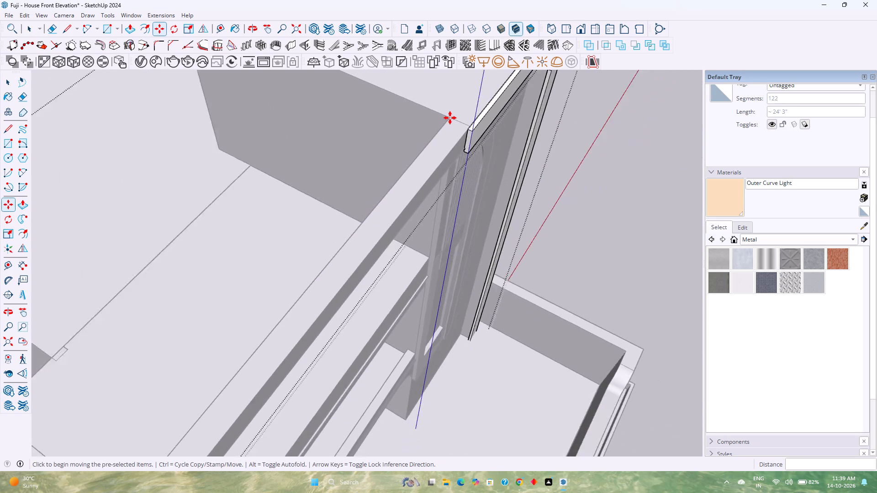
scroll(450, 118, down, 7)
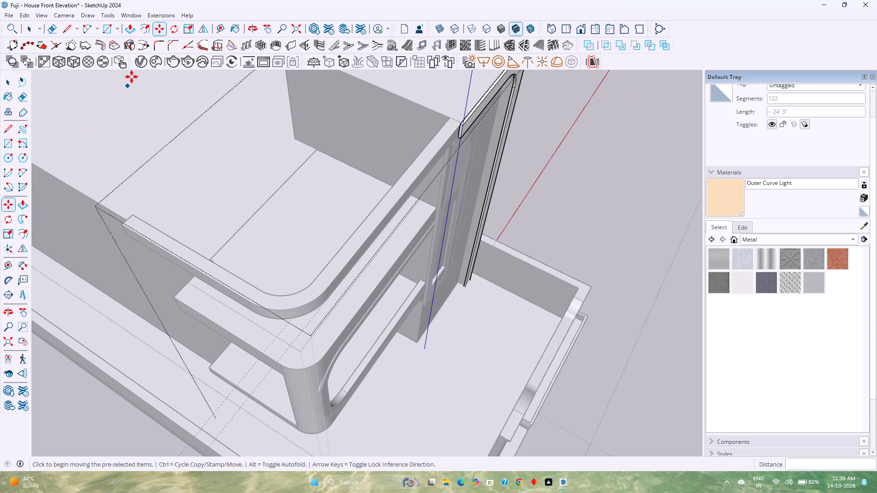
click(143, 29)
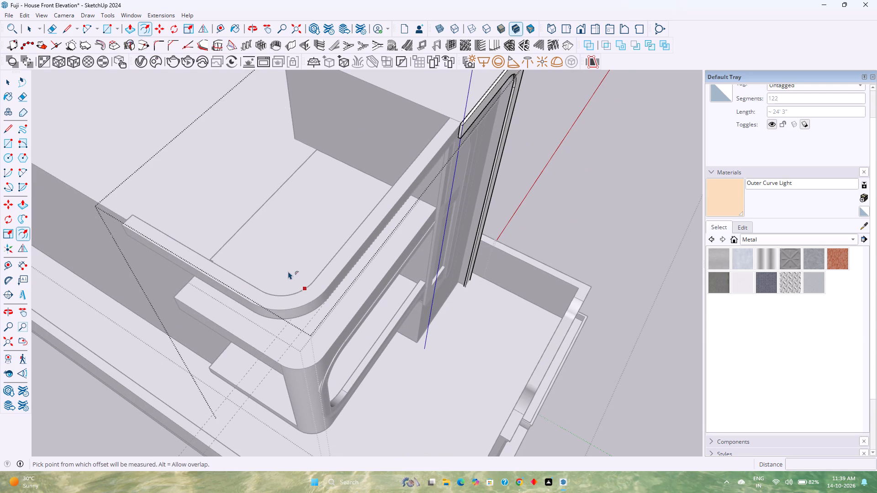
click(297, 288)
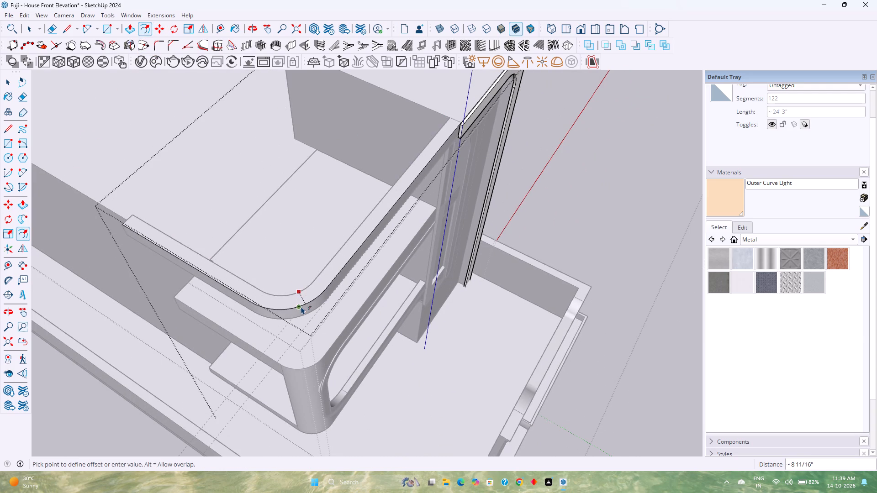
scroll(459, 132, up, 6)
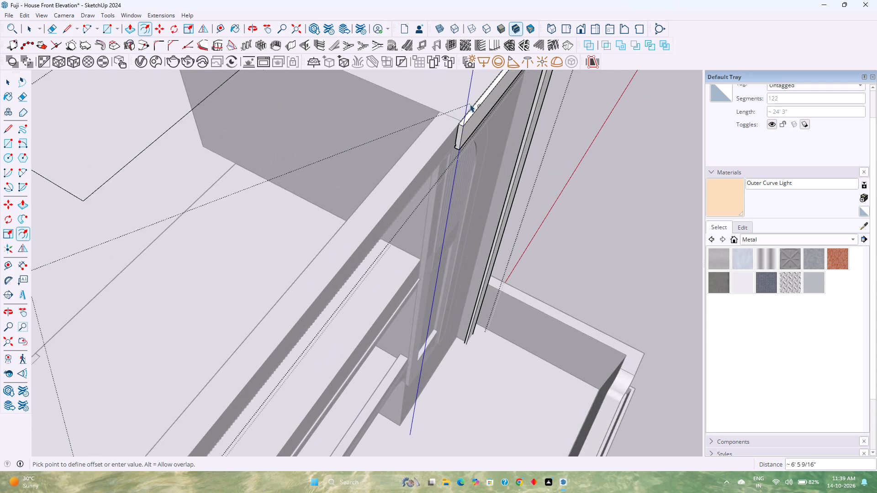
scroll(228, 351, down, 9)
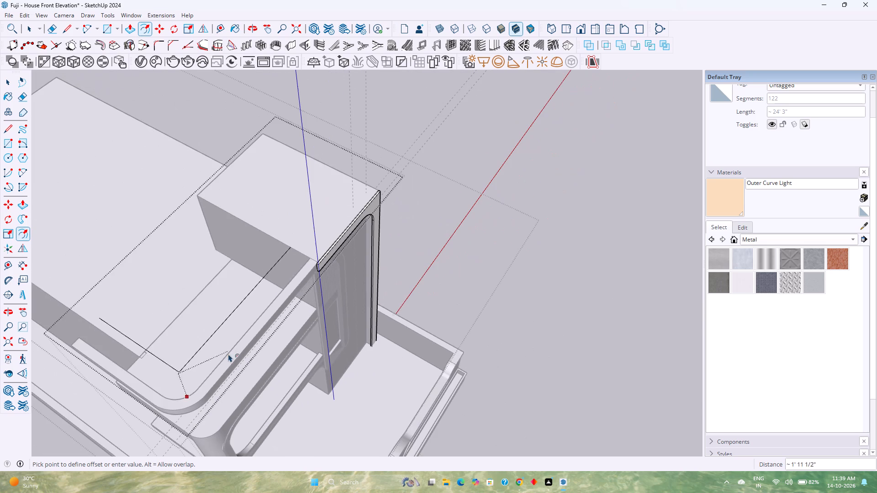
scroll(187, 408, up, 2)
click(187, 408)
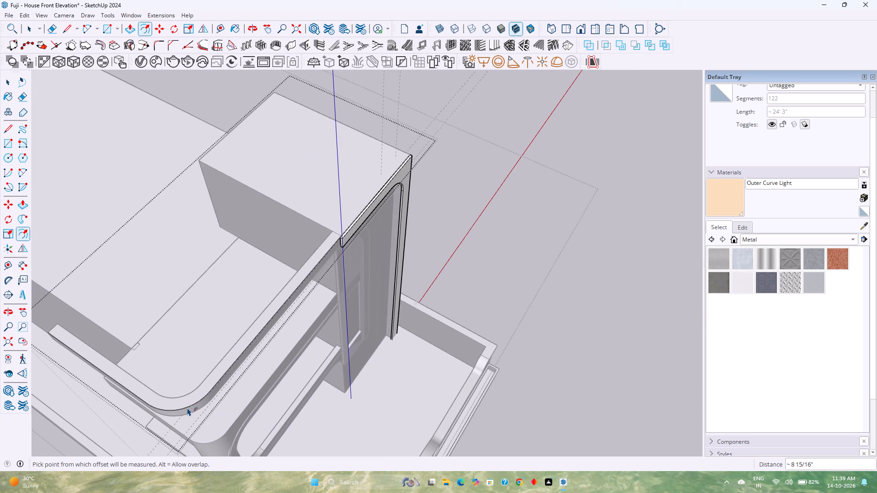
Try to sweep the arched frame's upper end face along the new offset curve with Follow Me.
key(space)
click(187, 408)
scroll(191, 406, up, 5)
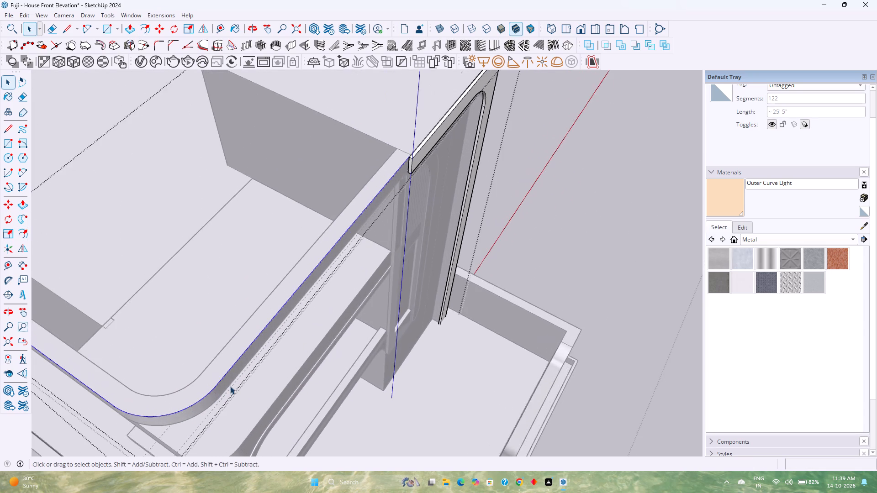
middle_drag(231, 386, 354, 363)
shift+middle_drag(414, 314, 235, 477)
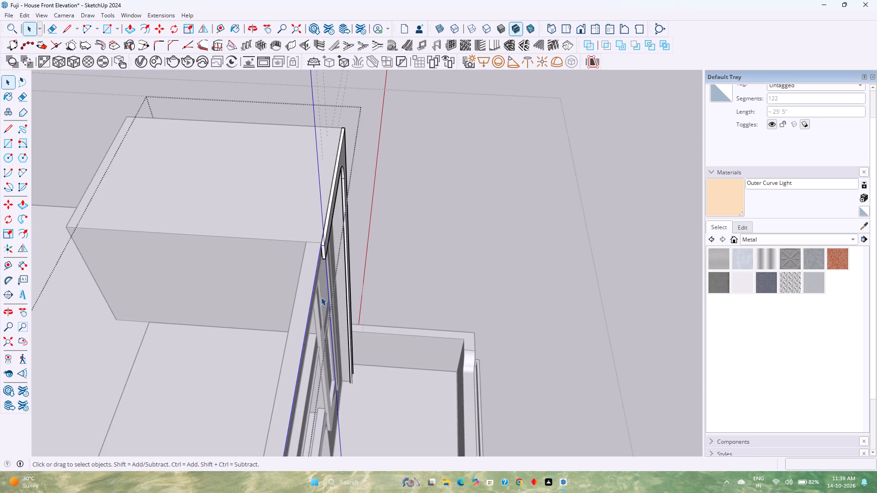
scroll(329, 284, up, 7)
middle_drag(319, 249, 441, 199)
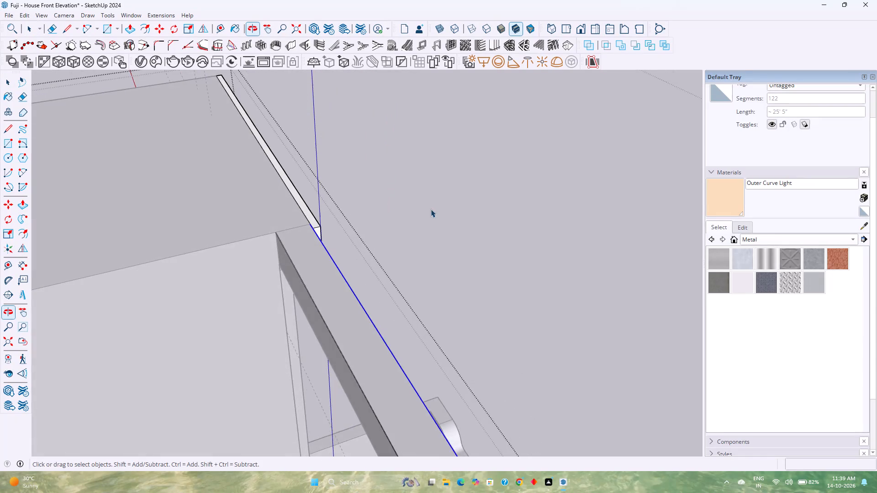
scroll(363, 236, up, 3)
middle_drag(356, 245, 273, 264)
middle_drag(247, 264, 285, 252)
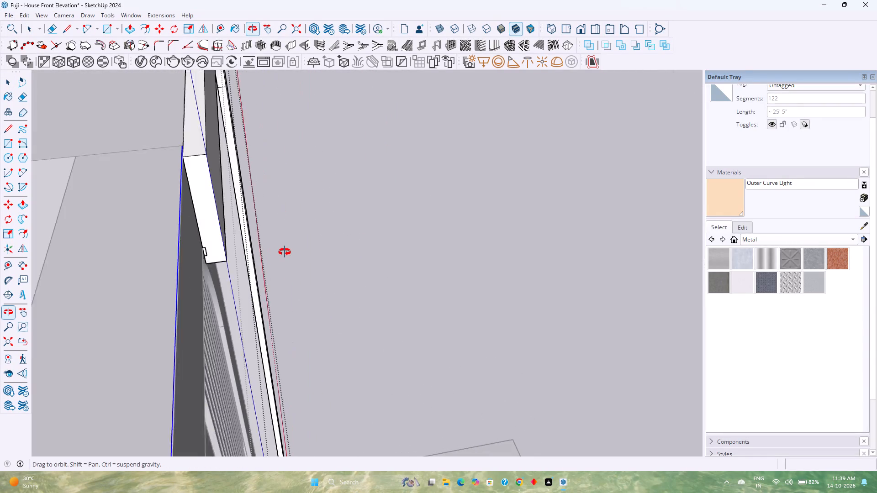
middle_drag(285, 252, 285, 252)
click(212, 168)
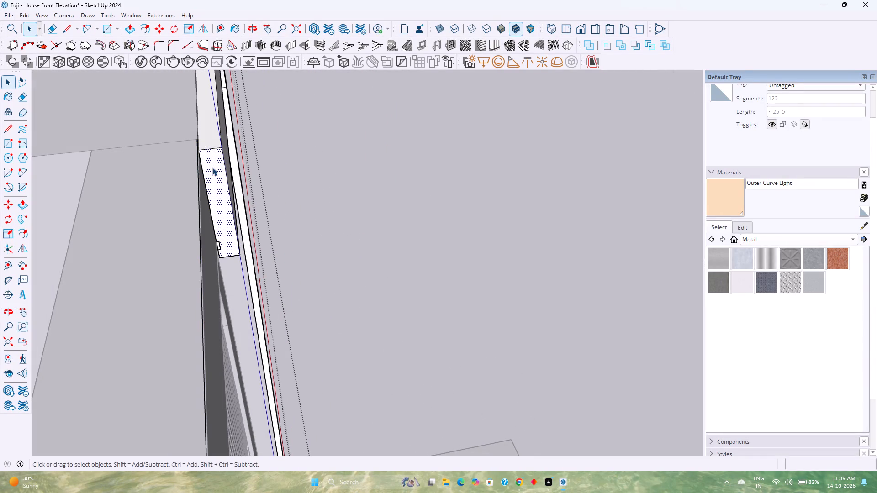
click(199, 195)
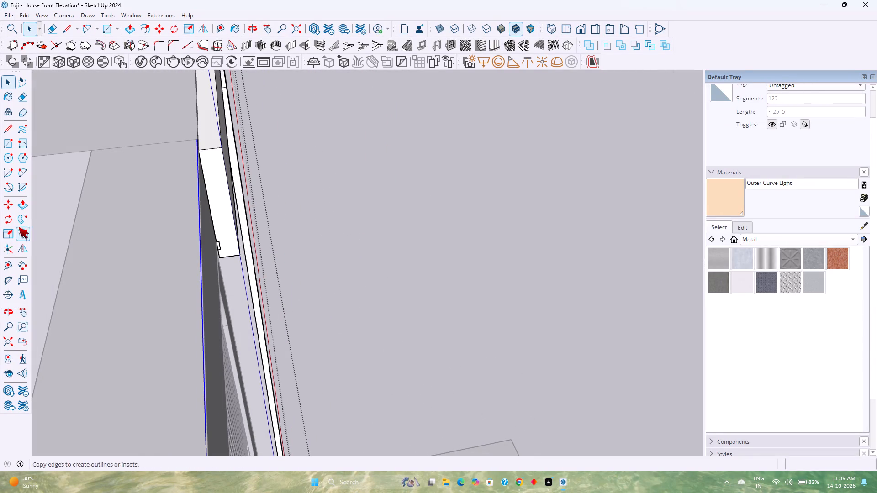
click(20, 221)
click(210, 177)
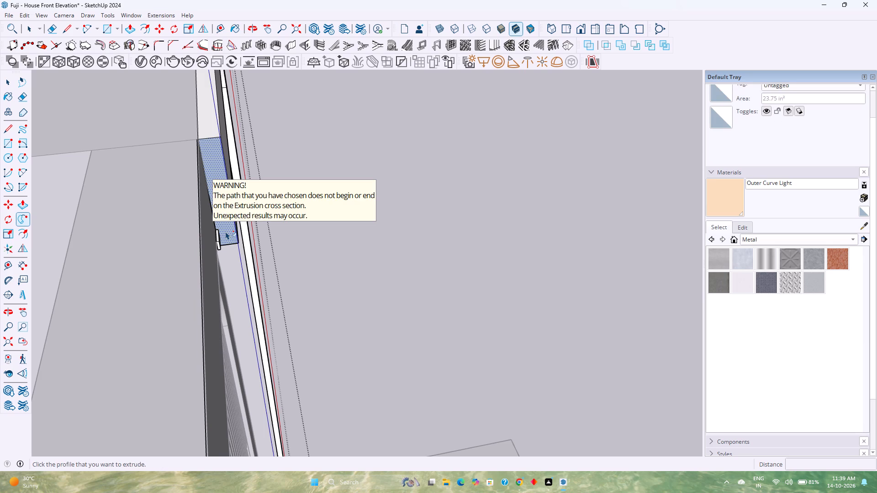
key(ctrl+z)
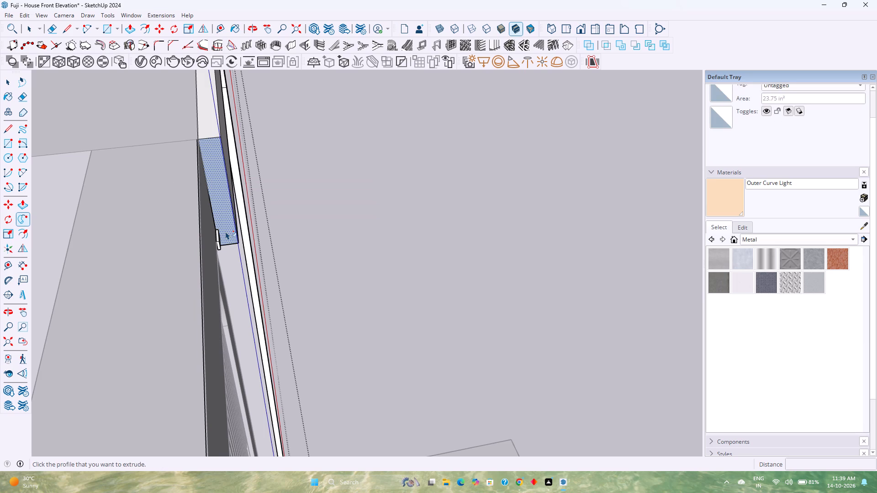
Explode the offset curve into separate edges.
key(space)
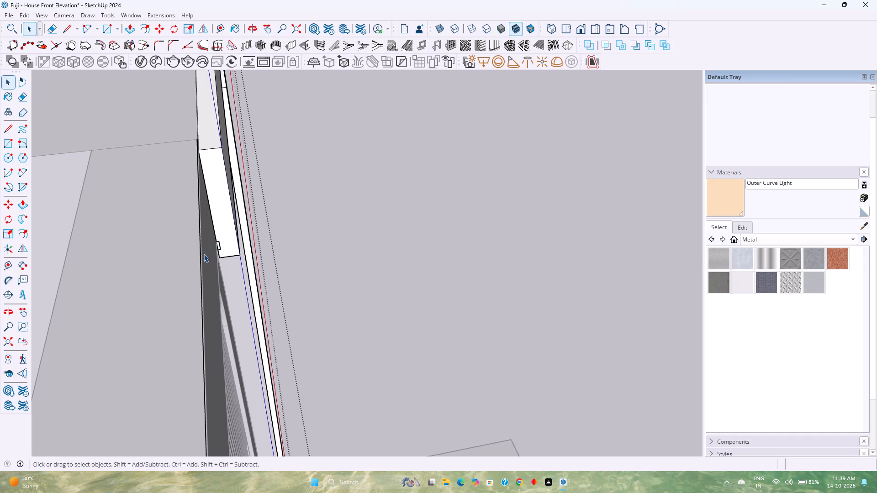
click(199, 258)
right_click(199, 258)
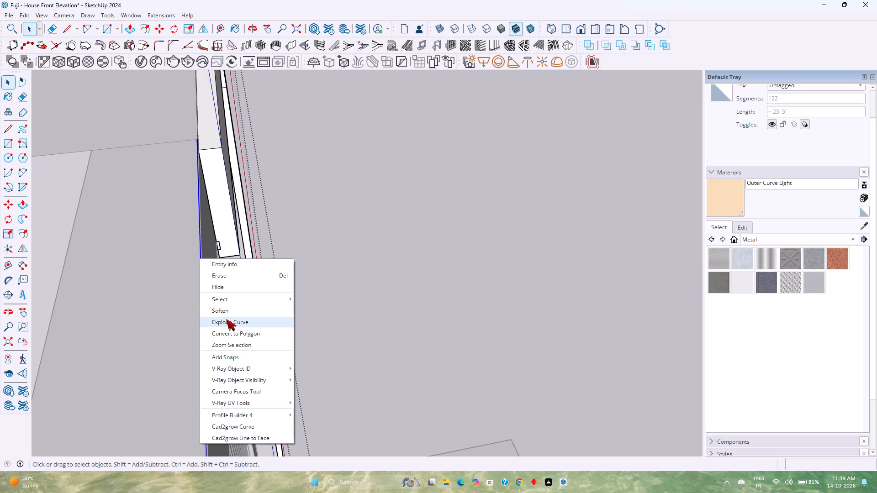
scroll(226, 319, down, 5)
click(226, 319)
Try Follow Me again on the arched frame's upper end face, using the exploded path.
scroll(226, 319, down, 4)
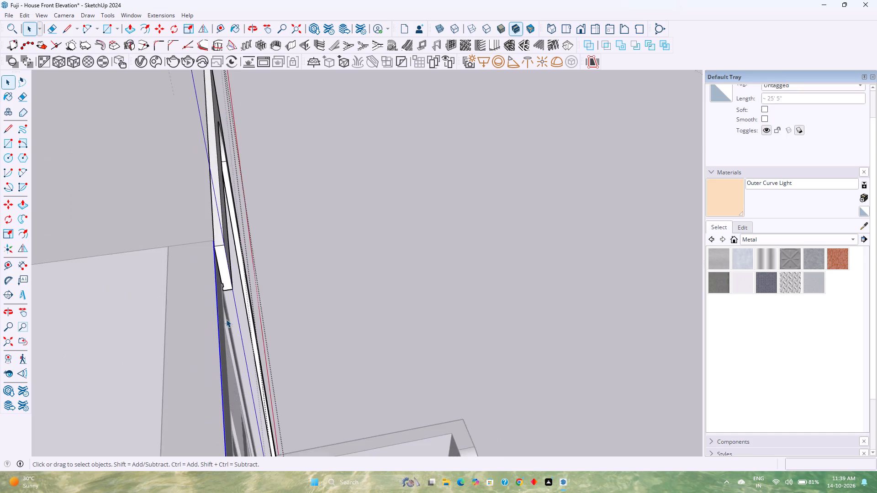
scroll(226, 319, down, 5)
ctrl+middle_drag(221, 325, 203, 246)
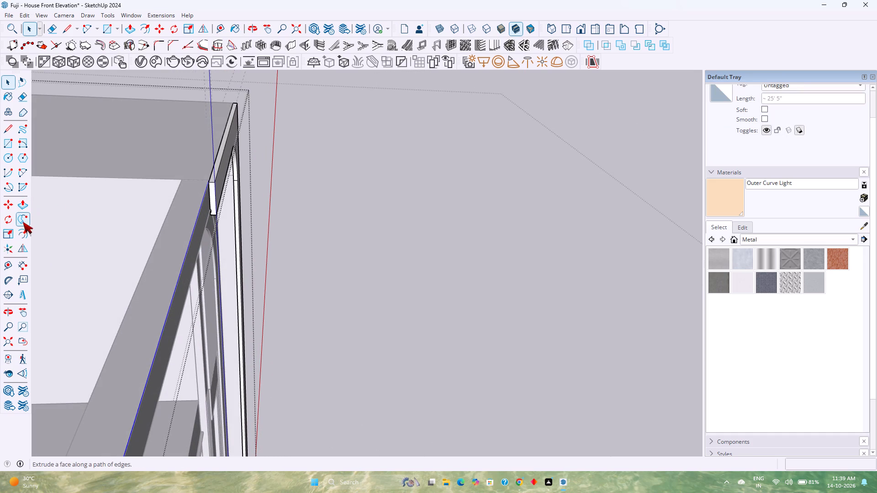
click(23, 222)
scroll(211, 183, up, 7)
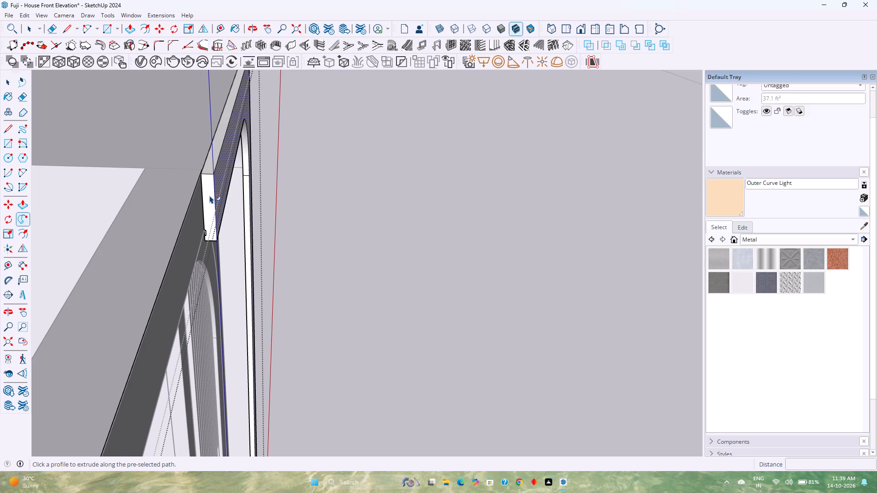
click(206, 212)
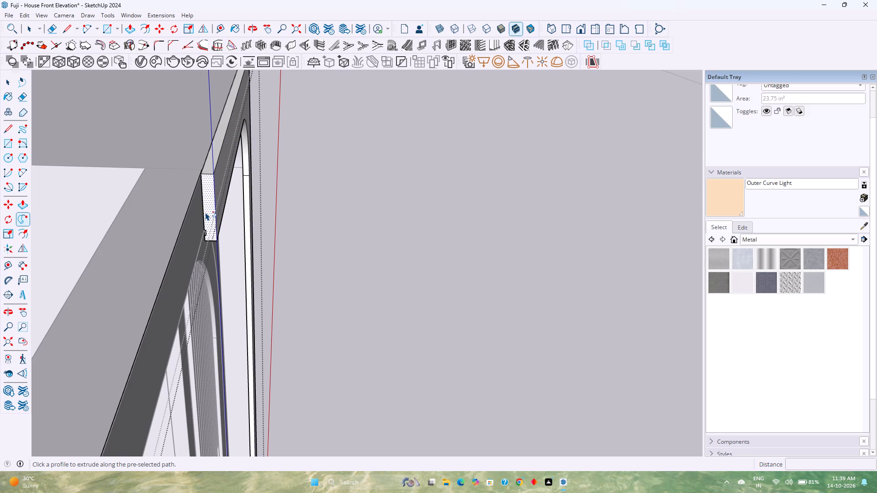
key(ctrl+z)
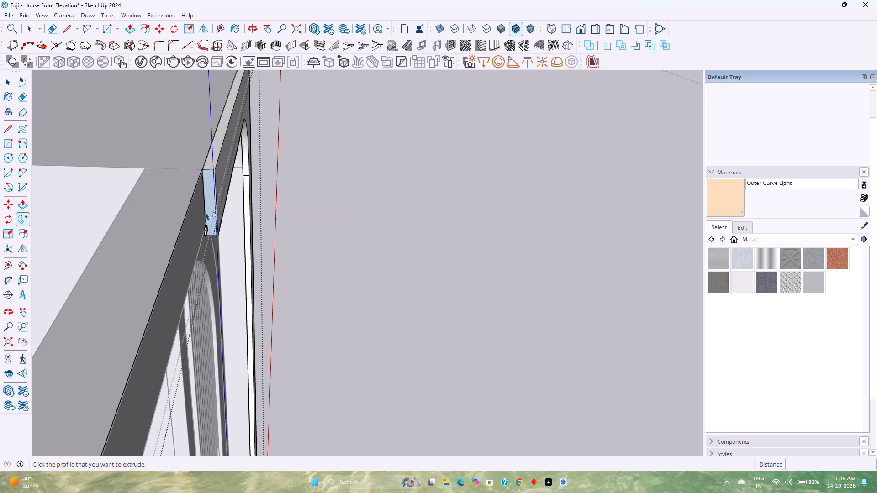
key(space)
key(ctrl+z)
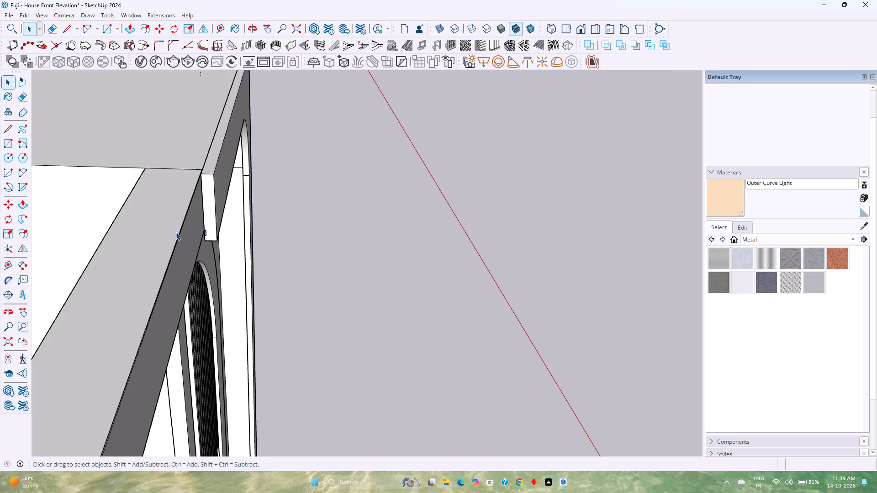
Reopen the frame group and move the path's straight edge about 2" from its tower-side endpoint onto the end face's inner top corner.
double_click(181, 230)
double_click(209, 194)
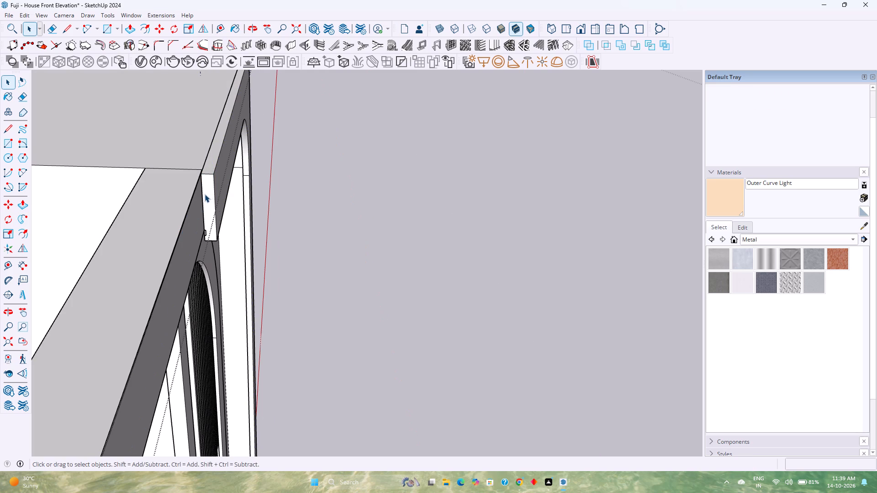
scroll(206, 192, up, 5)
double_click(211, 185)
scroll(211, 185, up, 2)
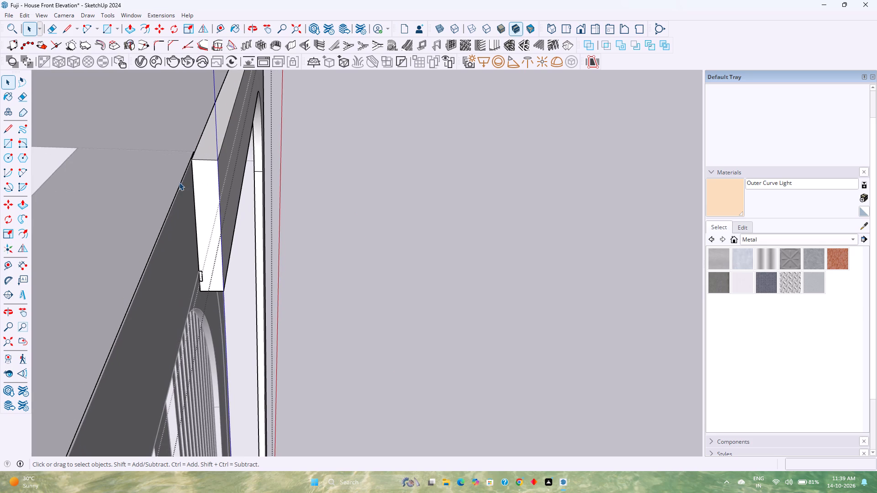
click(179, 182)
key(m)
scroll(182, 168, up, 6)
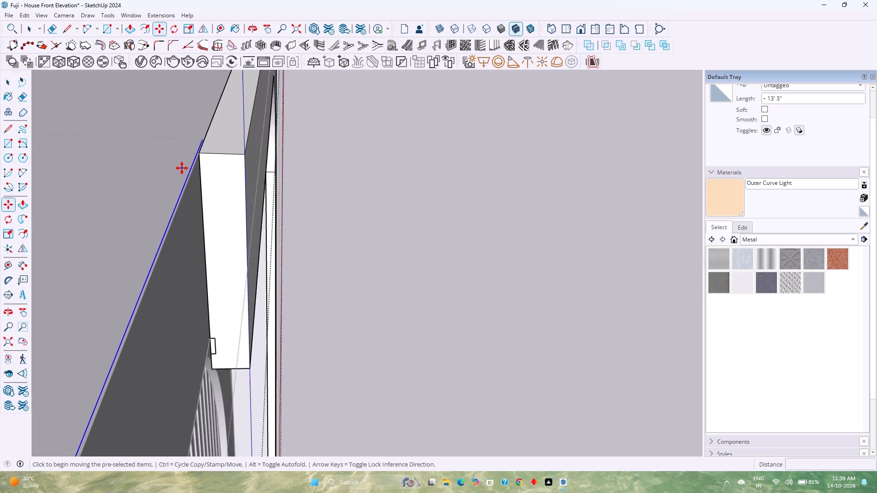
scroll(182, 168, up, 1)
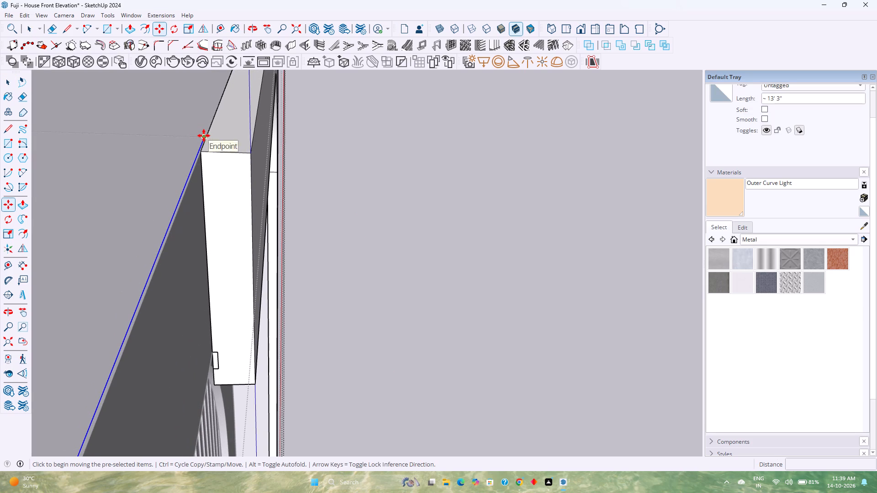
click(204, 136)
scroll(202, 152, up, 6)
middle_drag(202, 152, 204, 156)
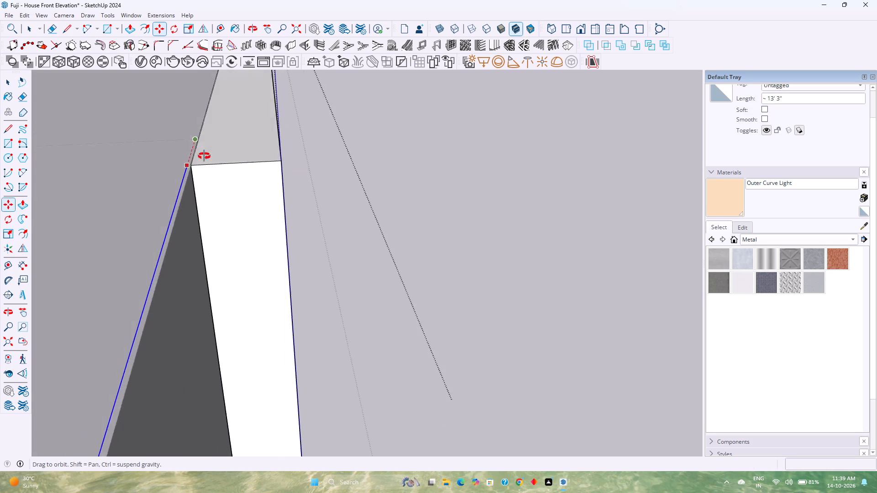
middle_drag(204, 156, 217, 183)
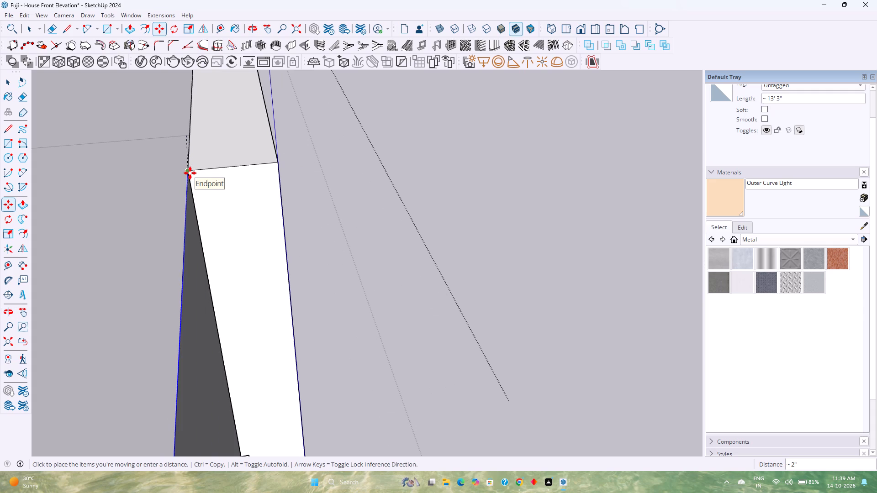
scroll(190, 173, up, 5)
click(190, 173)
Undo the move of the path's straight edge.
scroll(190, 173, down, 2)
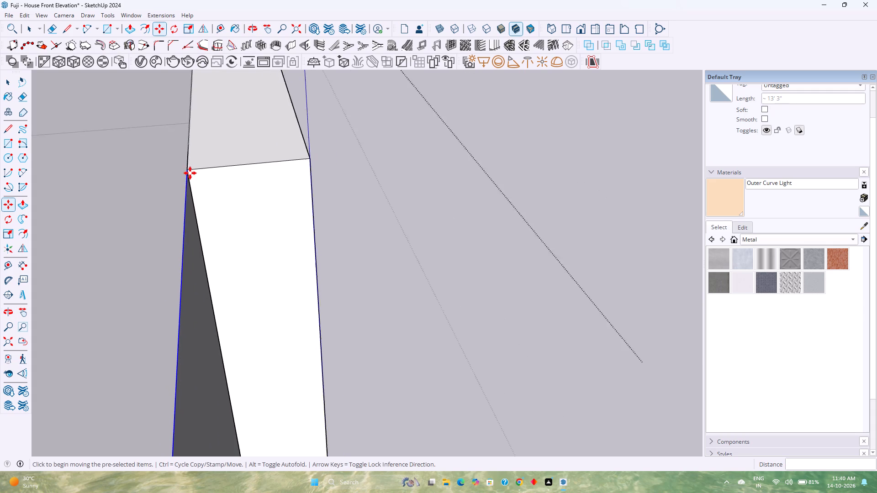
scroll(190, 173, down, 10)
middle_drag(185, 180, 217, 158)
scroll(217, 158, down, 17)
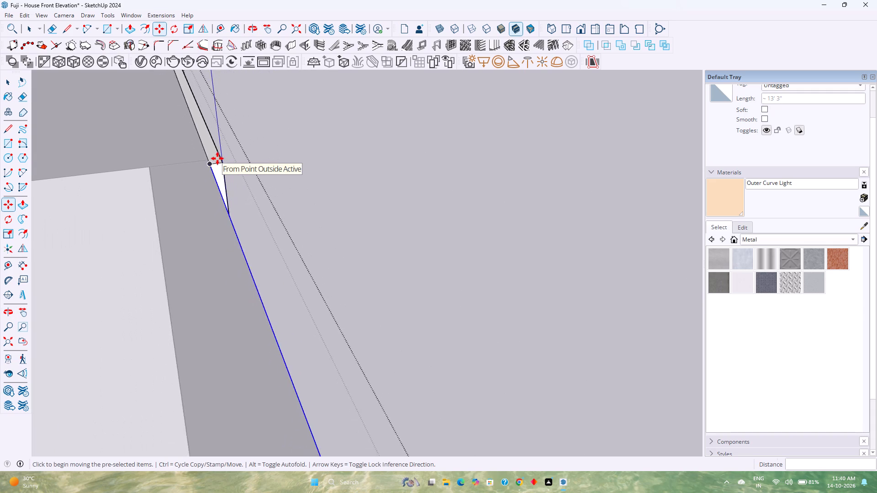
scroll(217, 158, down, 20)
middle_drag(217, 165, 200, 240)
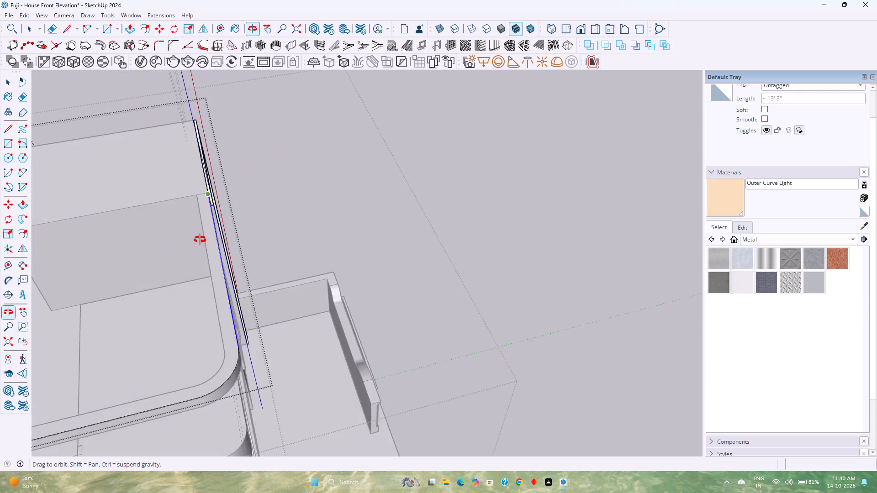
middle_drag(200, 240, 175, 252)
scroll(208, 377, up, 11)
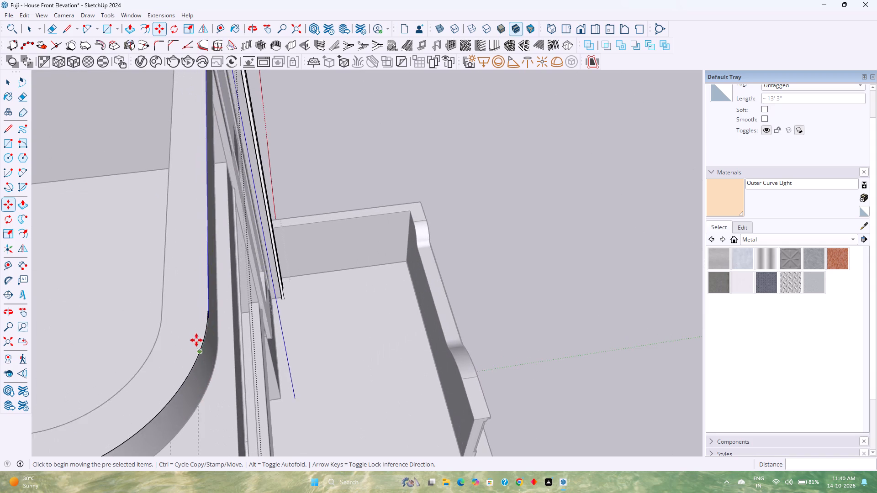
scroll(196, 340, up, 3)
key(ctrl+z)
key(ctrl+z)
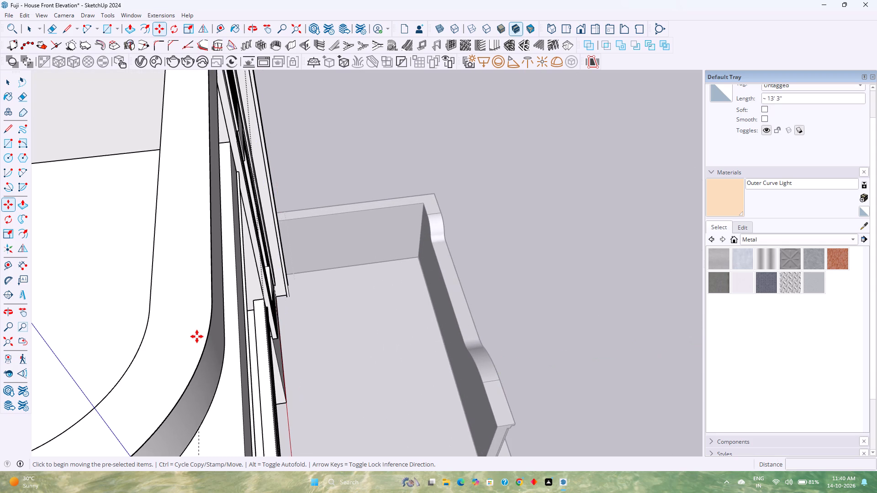
Check the path's edges and undo the recent edits back through the exploding of the offset curve.
key(space)
double_click(211, 327)
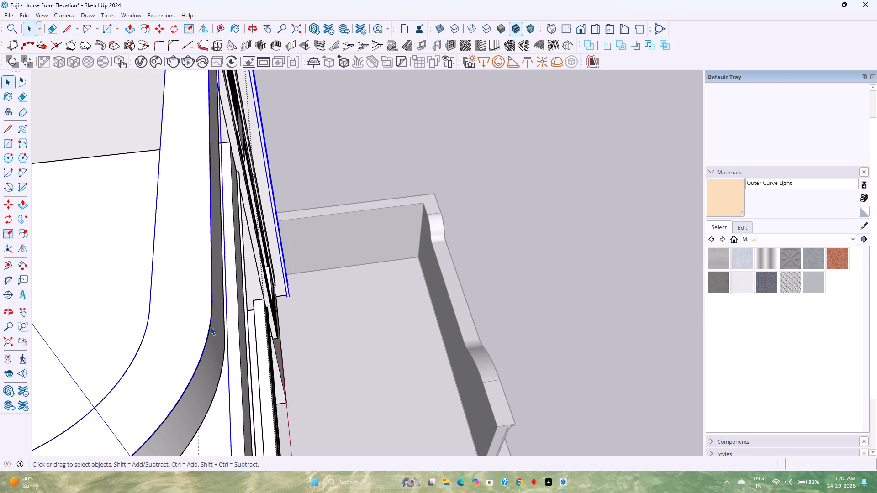
scroll(211, 327, up, 3)
click(209, 321)
click(211, 317)
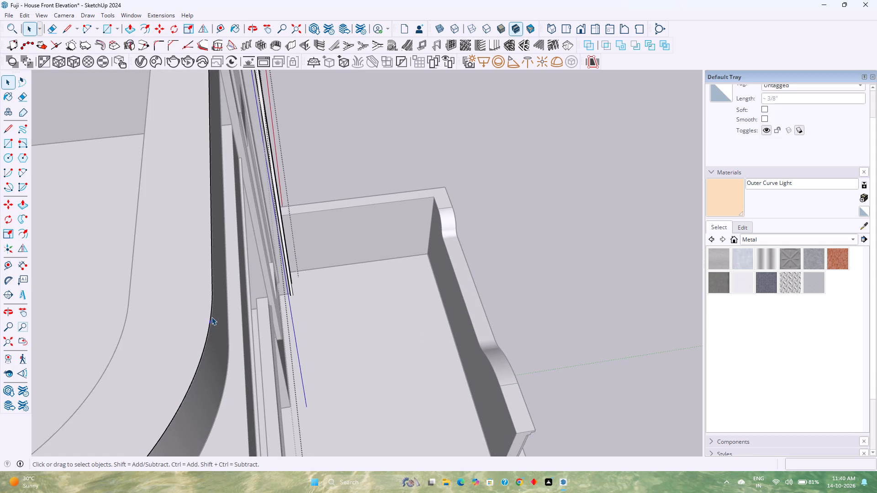
key(ctrl+z)
key(ctrl+z)
key(ctrl+z)
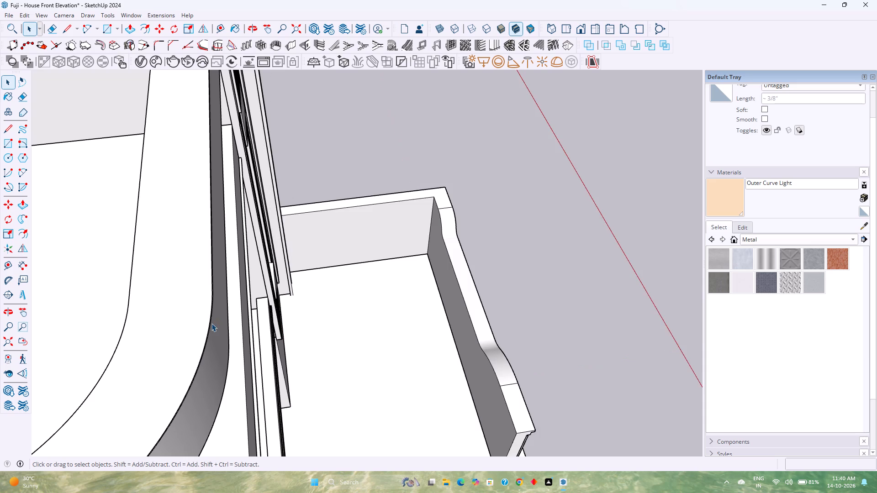
scroll(211, 323, down, 10)
key(ctrl+z)
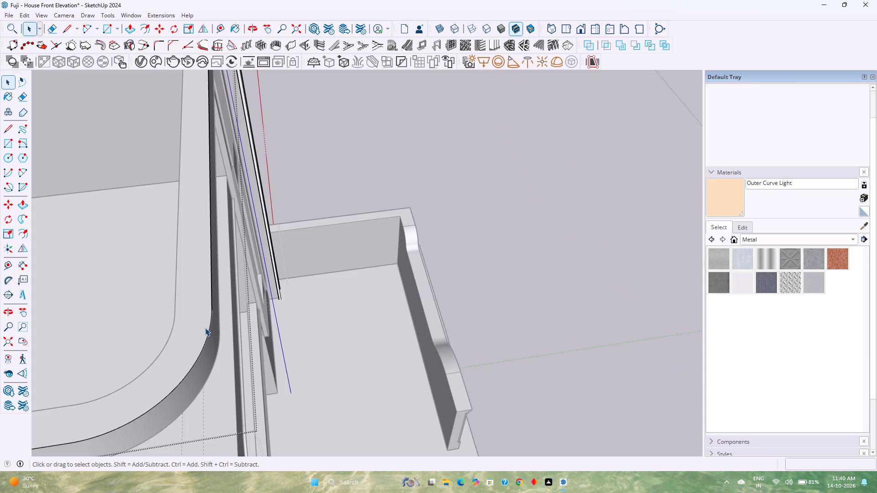
scroll(207, 329, up, 6)
click(213, 311)
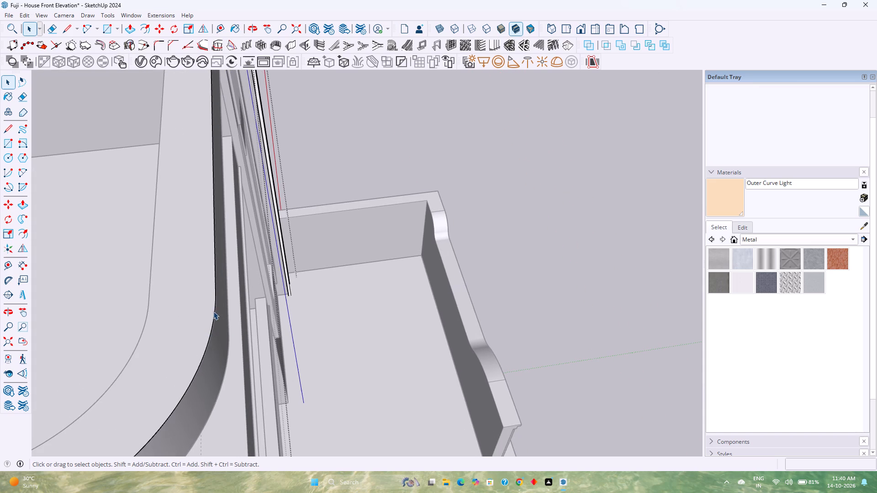
click(216, 310)
middle_drag(214, 311, 291, 278)
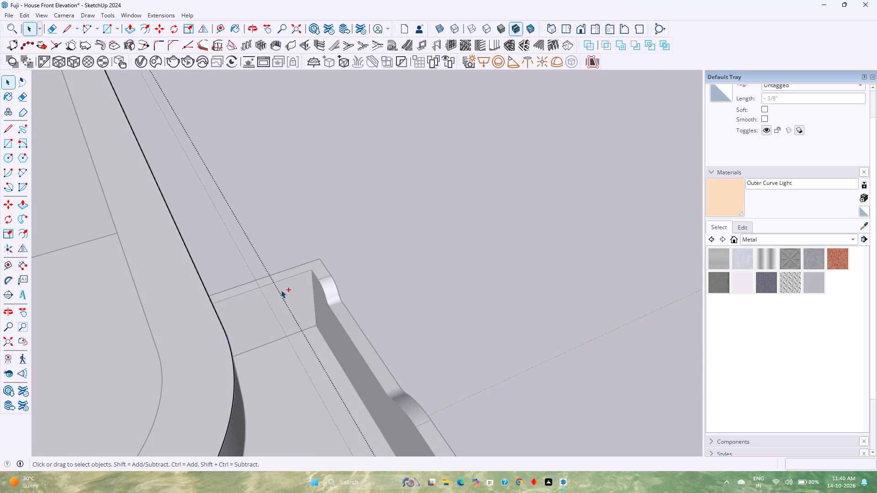
key(ctrl+z)
key(ctrl+z)
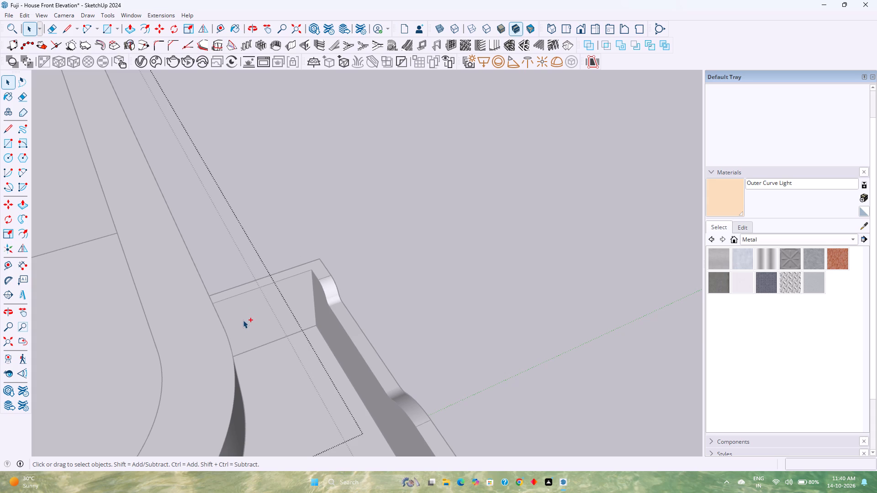
key(ctrl+y)
Select the whole offset curve and move its endpoint about 1/16" onto the arched frame's adjacent edge.
scroll(243, 321, down, 5)
middle_drag(243, 321, 156, 377)
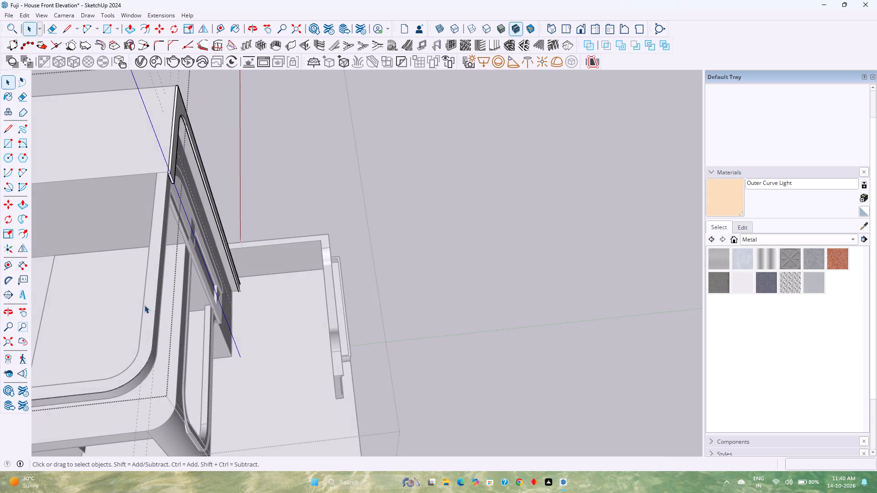
scroll(144, 305, up, 6)
click(130, 427)
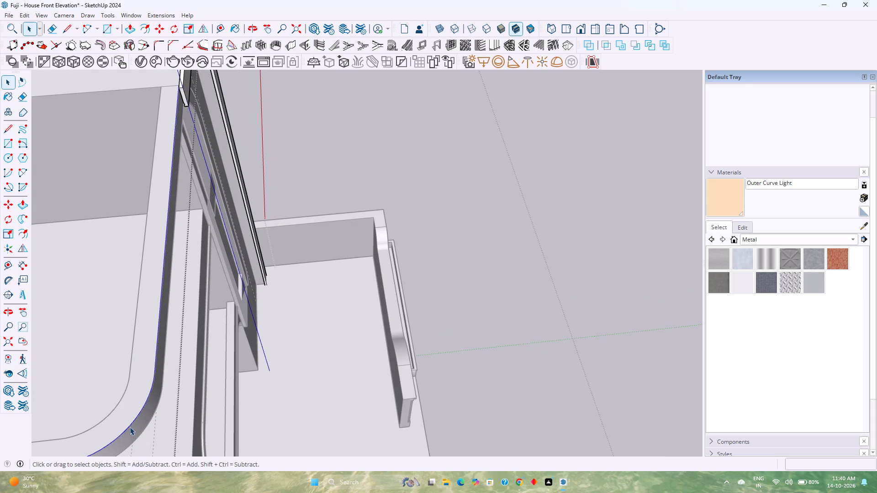
scroll(159, 40, up, 1)
scroll(184, 86, up, 5)
shift+middle_drag(177, 92, 189, 101)
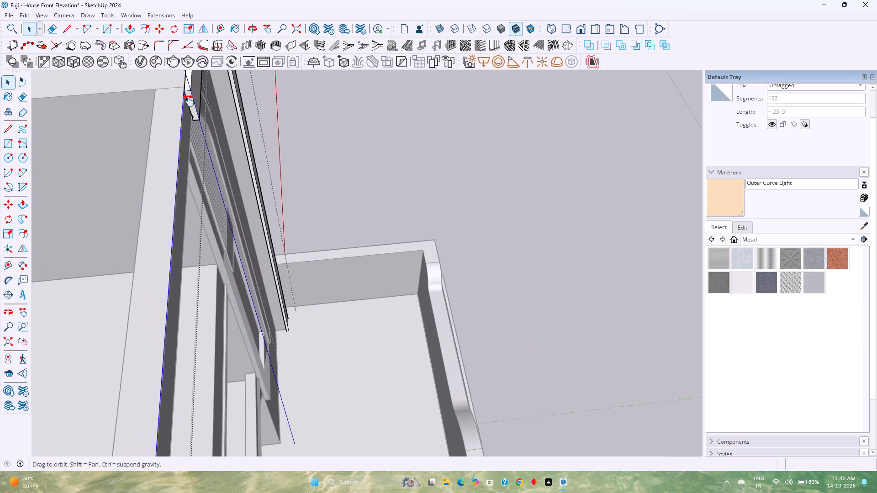
shift+middle_drag(189, 101, 192, 185)
scroll(190, 180, up, 16)
middle_drag(190, 180, 204, 174)
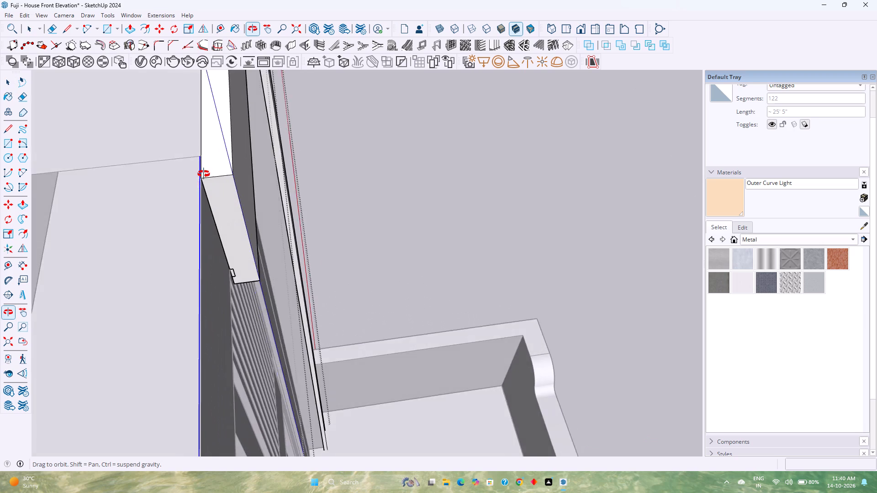
middle_drag(204, 174, 243, 163)
scroll(204, 181, up, 14)
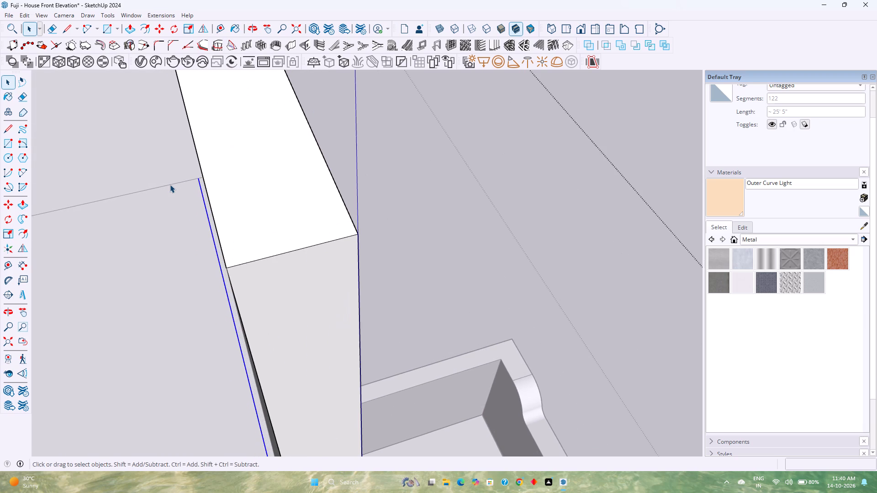
key(m)
click(198, 180)
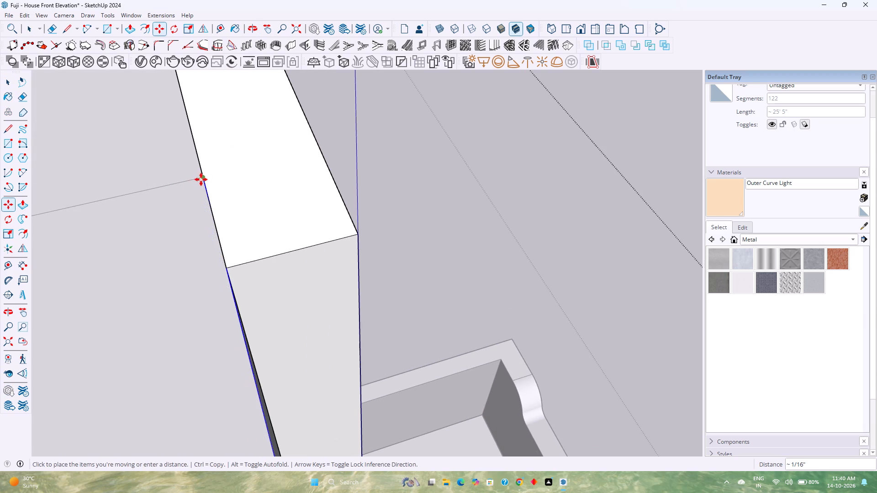
click(201, 179)
Push the arched frame's end face back 2" to the path's start and delete the leftover edge.
middle_drag(228, 235, 66, 198)
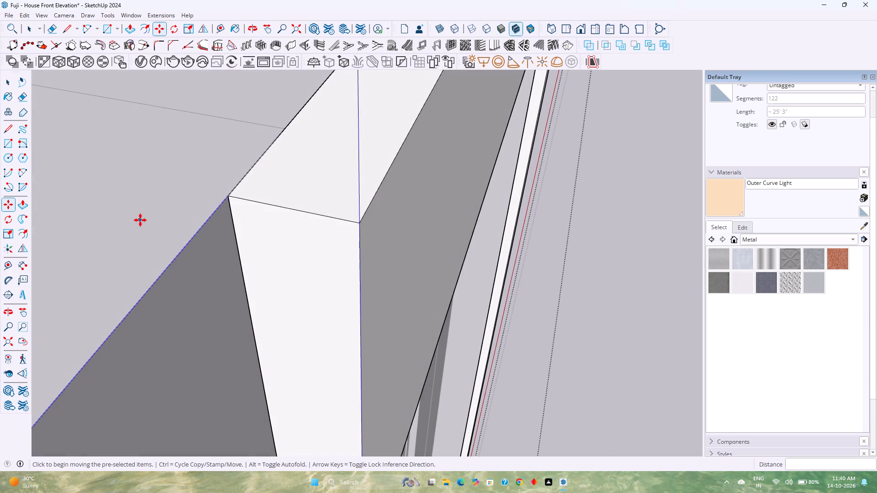
key(space)
click(275, 282)
key(p)
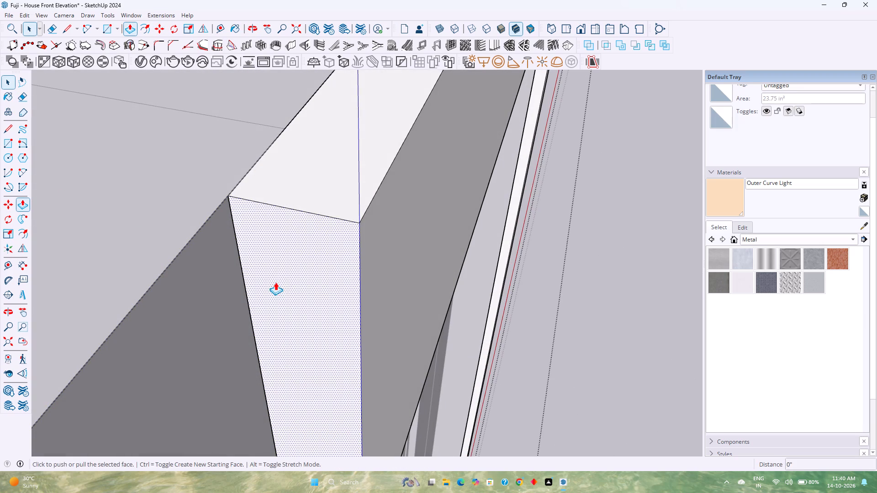
click(285, 282)
click(252, 122)
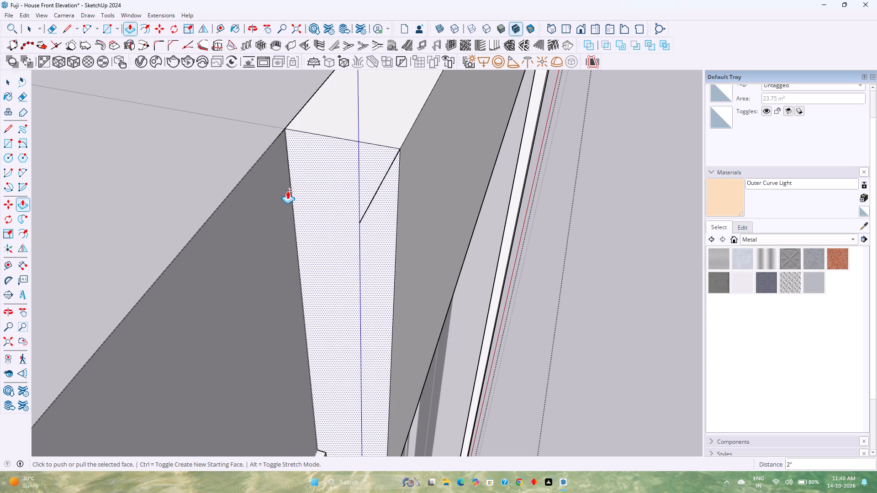
key(space)
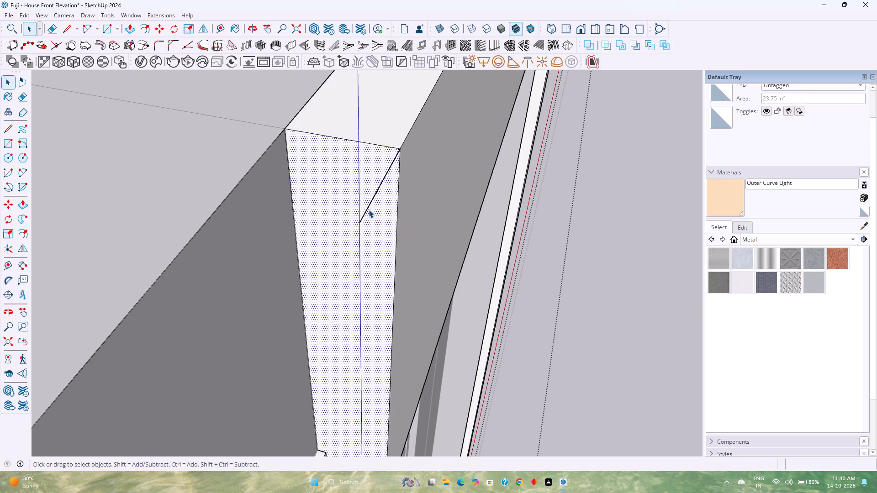
click(366, 208)
key(Delete)
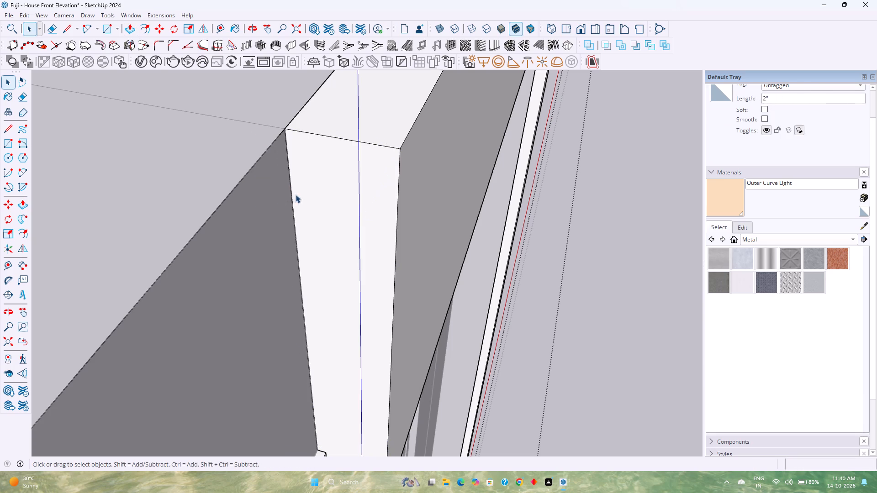
Extend the arched frame's end face along the offset curve with Follow Me.
scroll(196, 242, down, 10)
shift+middle_drag(196, 242, 305, 180)
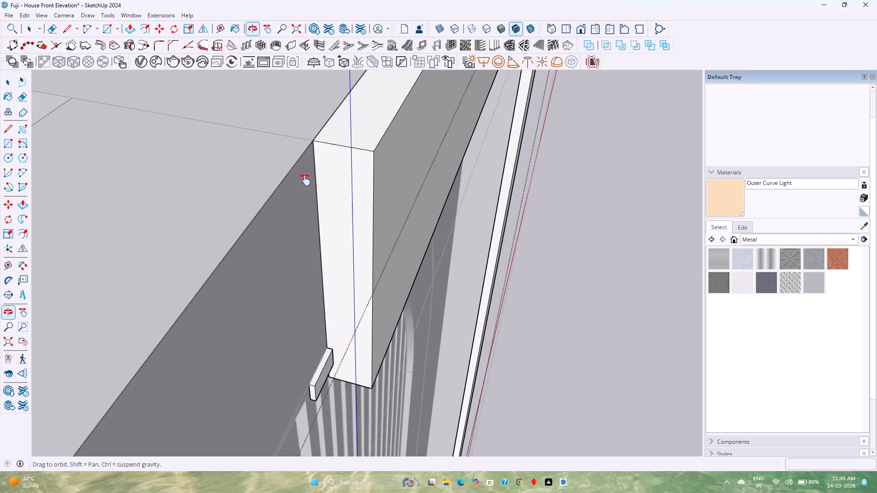
shift+middle_drag(305, 180, 308, 179)
click(244, 256)
scroll(244, 256, down, 5)
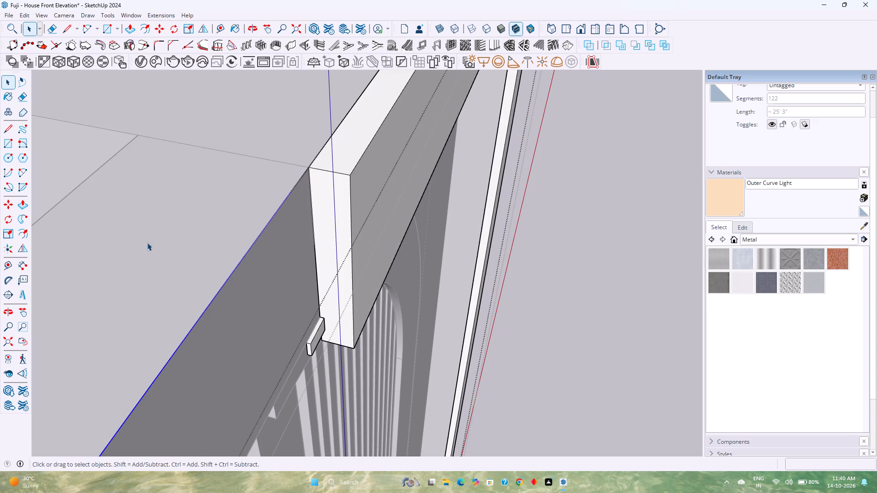
click(23, 217)
click(330, 206)
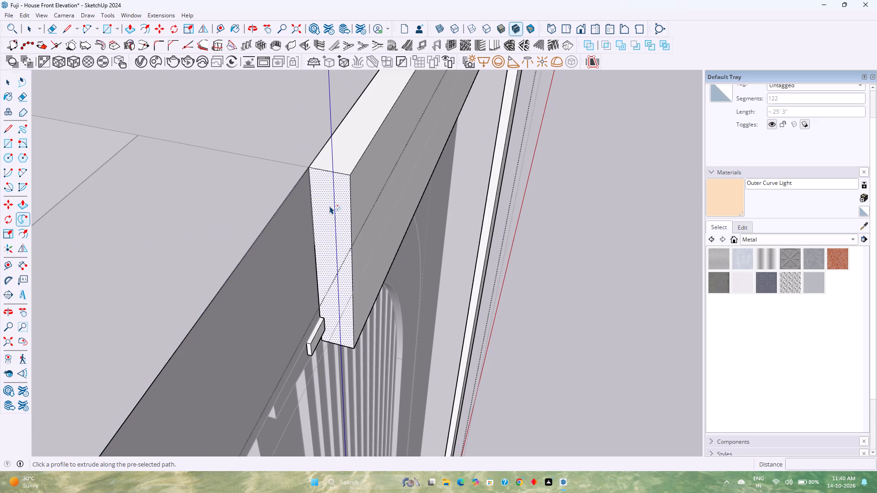
Open the small trim strip's group, push its end face back 2", and close the strip's group.
middle_drag(309, 261, 446, 178)
scroll(450, 178, down, 6)
middle_drag(415, 230, 460, 153)
scroll(375, 276, up, 2)
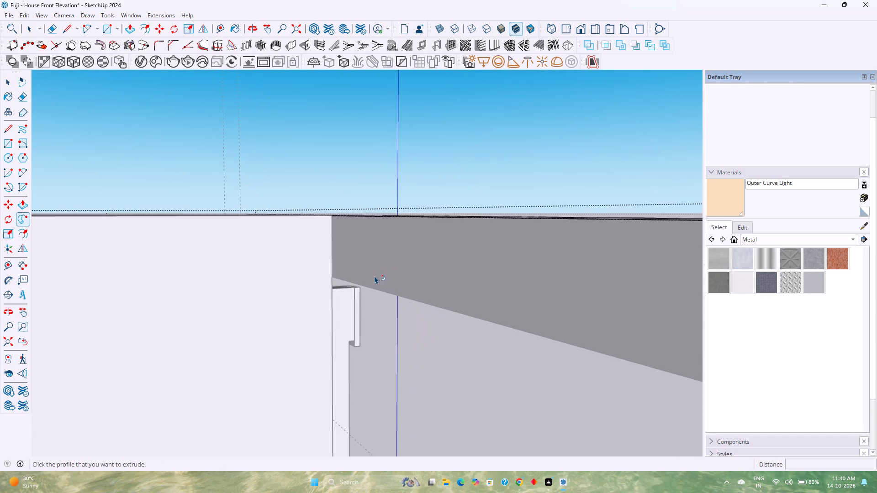
scroll(375, 276, up, 3)
middle_drag(374, 277, 406, 222)
scroll(370, 300, up, 13)
key(space)
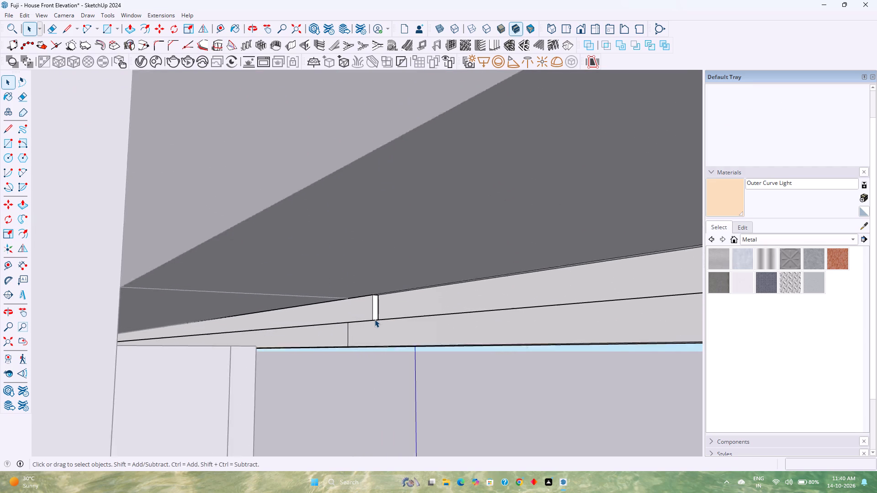
scroll(375, 319, up, 6)
scroll(375, 309, down, 5)
double_click(375, 304)
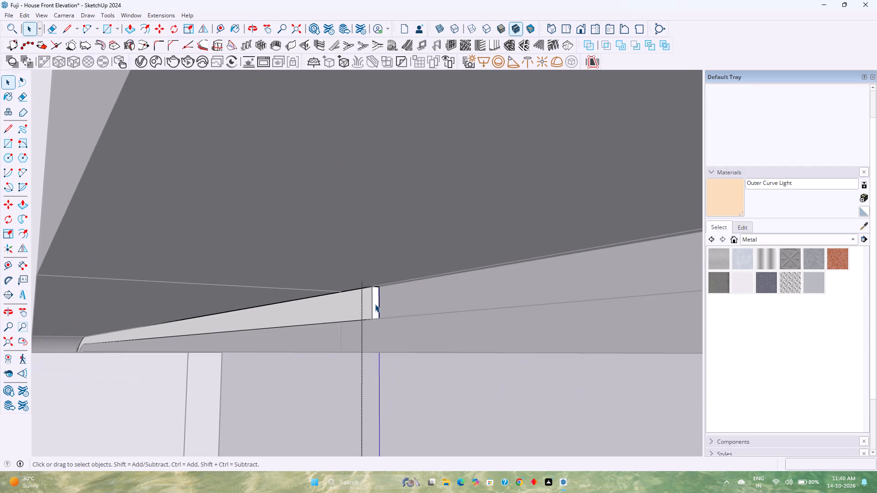
key(p)
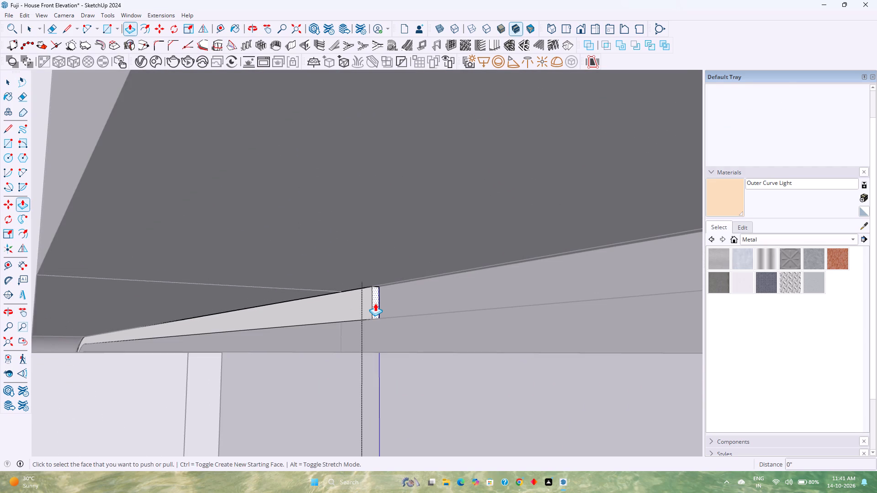
click(375, 303)
click(341, 331)
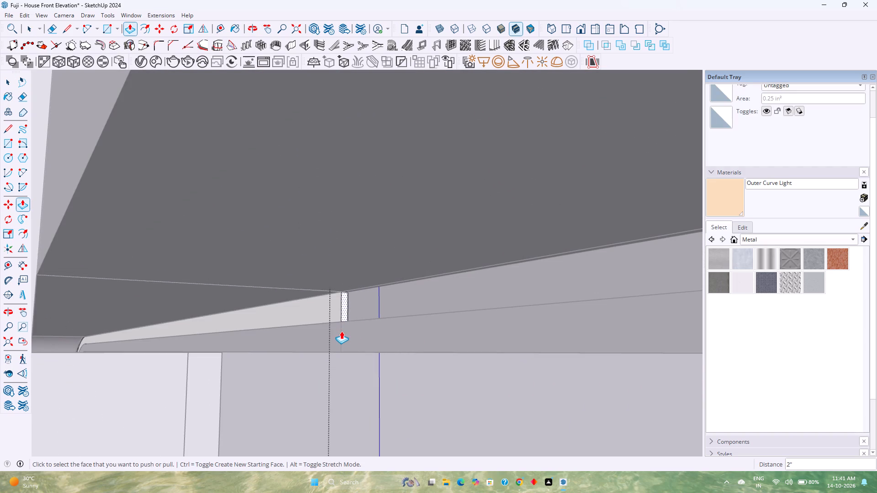
key(space)
middle_drag(341, 331, 407, 349)
scroll(407, 348, down, 5)
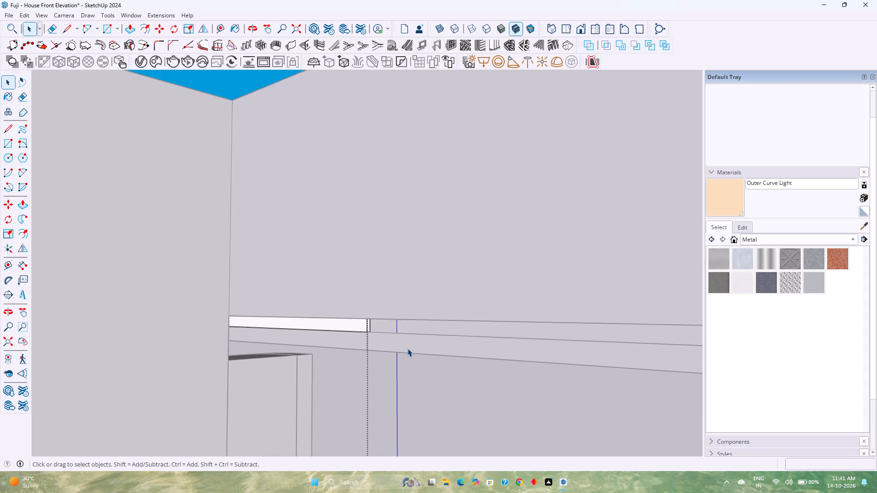
scroll(407, 348, down, 2)
middle_drag(407, 347, 300, 408)
scroll(299, 396, down, 9)
middle_drag(303, 377, 264, 384)
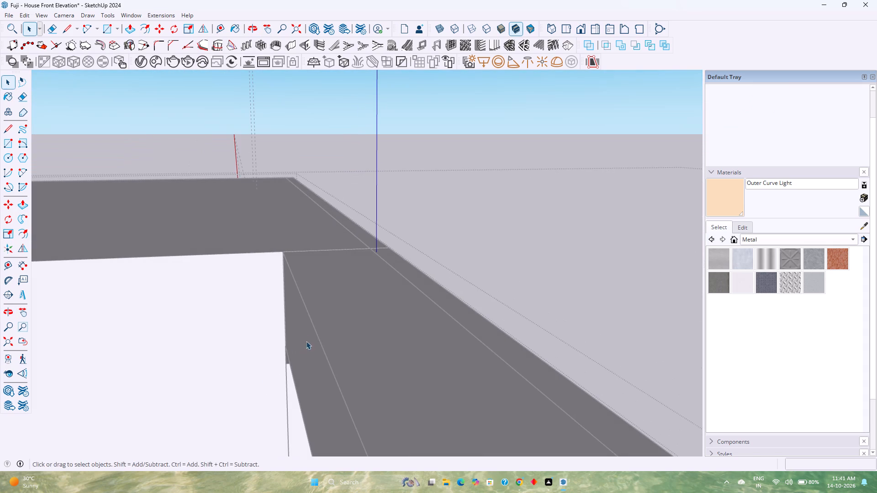
key(Escape)
Delete the leftover offset curve along the border's inner edge inside the frame group.
middle_drag(358, 314, 319, 346)
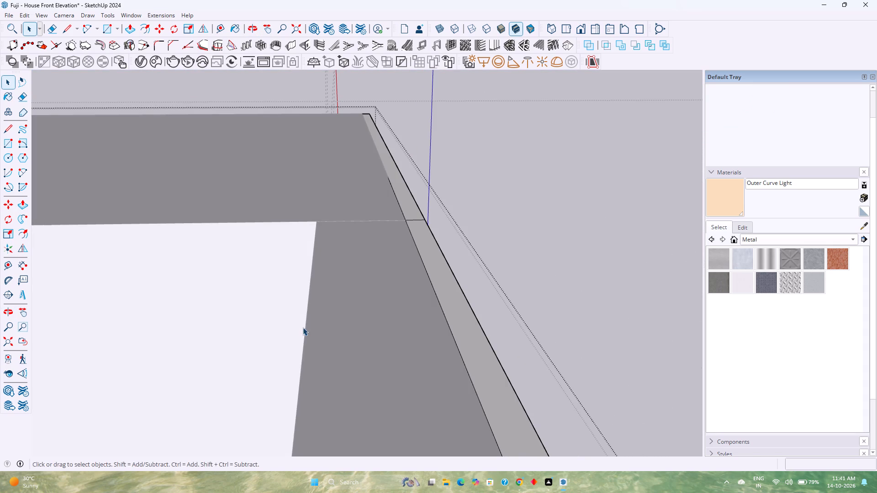
click(306, 328)
middle_drag(306, 328, 382, 287)
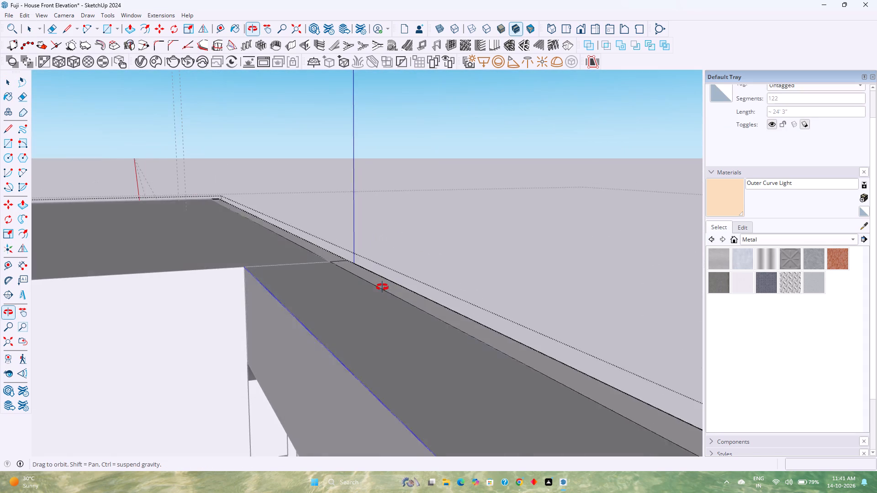
middle_drag(382, 287, 383, 287)
scroll(386, 287, down, 4)
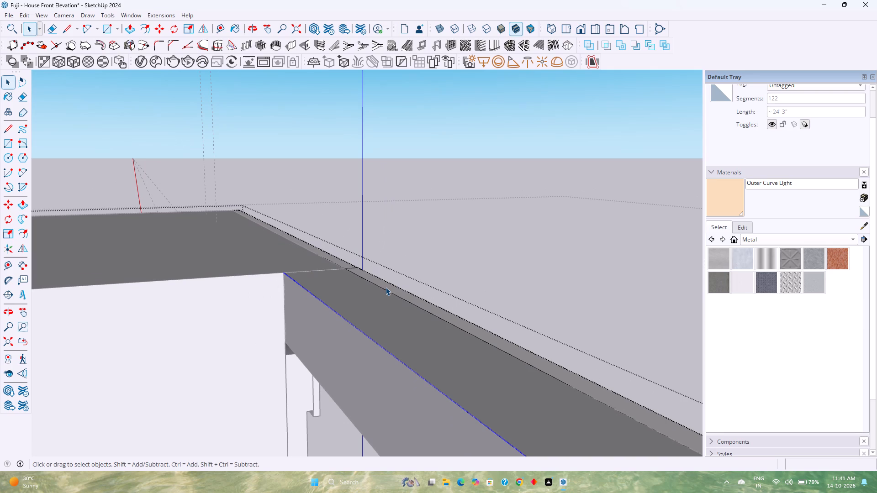
key(Delete)
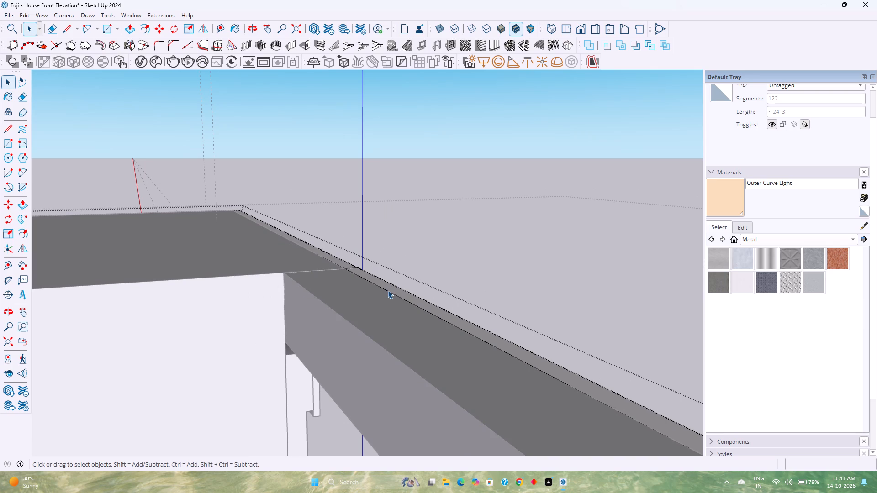
Copy the curve along the border's inner edge together with its short end segment inside the frame group.
click(389, 292)
middle_drag(389, 292, 370, 313)
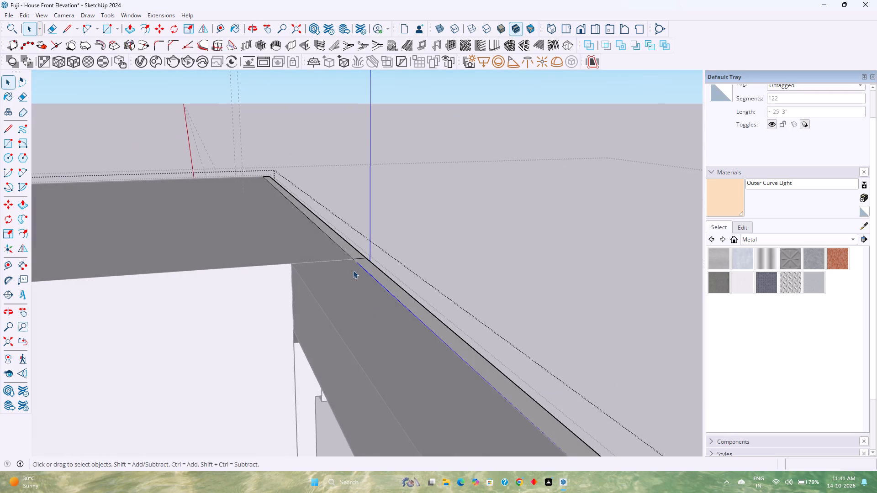
scroll(354, 269, up, 20)
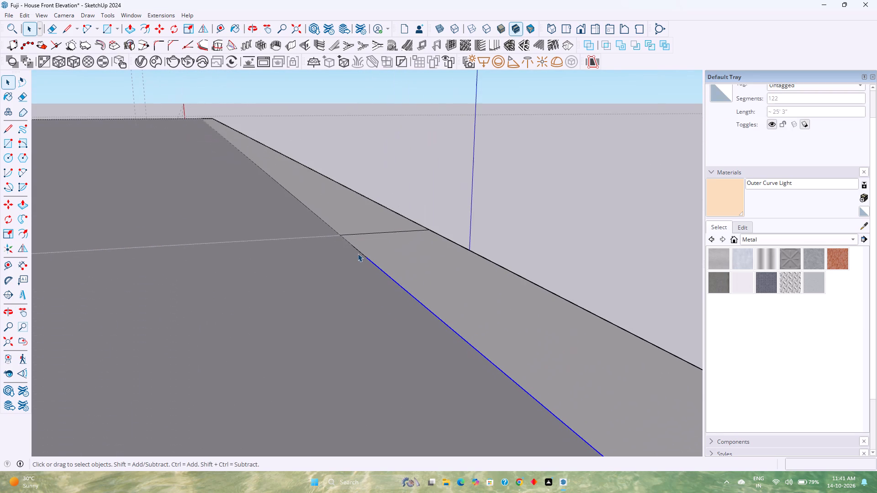
ctrl+click(359, 252)
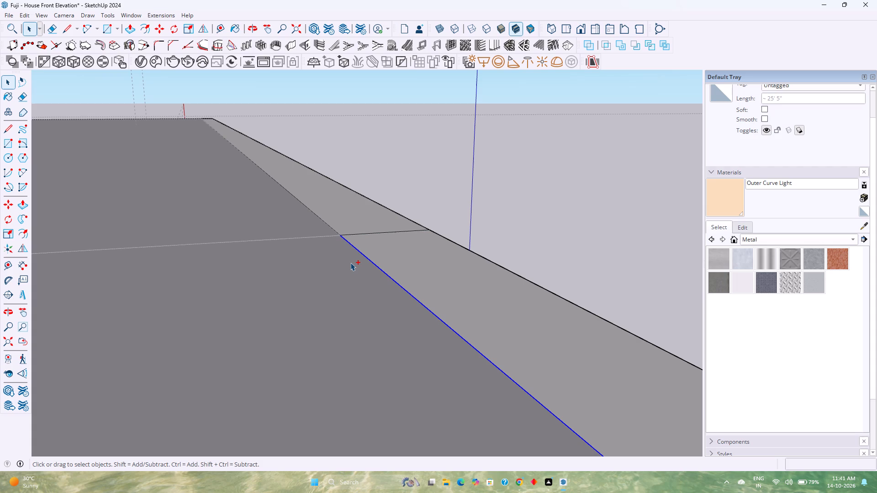
key(ctrl+c)
Open the small trim strip's group and paste the copied curve near the curved border's corner.
scroll(335, 294, down, 6)
middle_drag(318, 313, 376, 267)
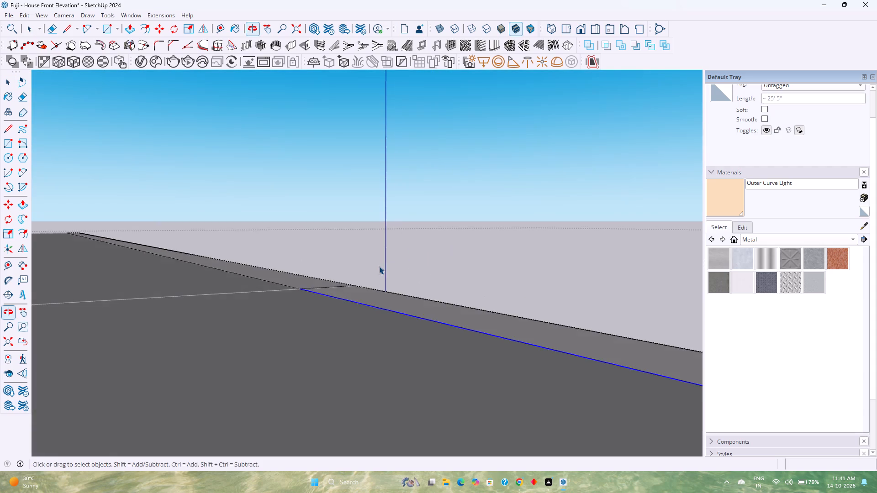
scroll(379, 266, down, 12)
middle_drag(326, 361, 328, 311)
scroll(381, 298, up, 2)
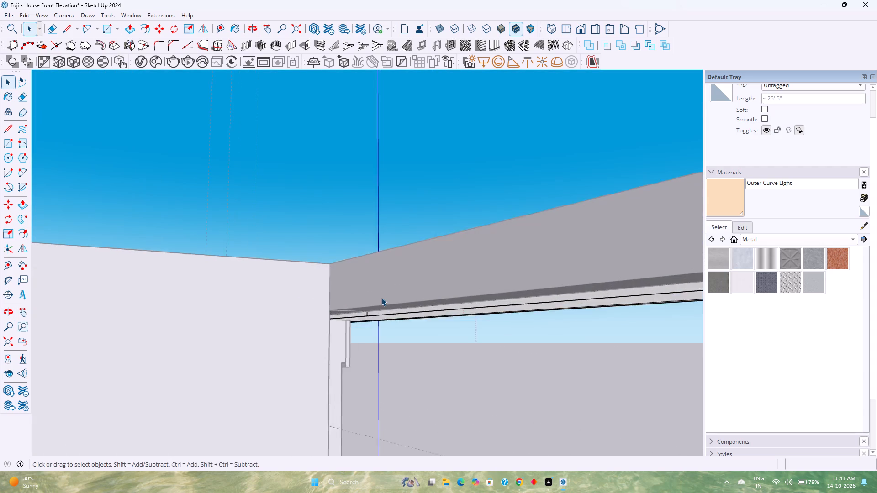
scroll(381, 298, up, 18)
key(space)
double_click(347, 311)
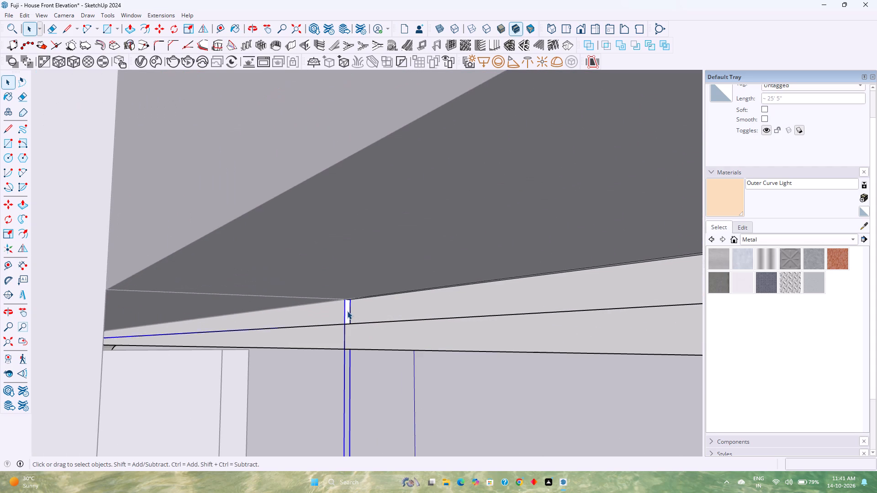
scroll(347, 311, up, 6)
middle_drag(345, 314, 353, 320)
middle_click(353, 321)
key(ctrl+c)
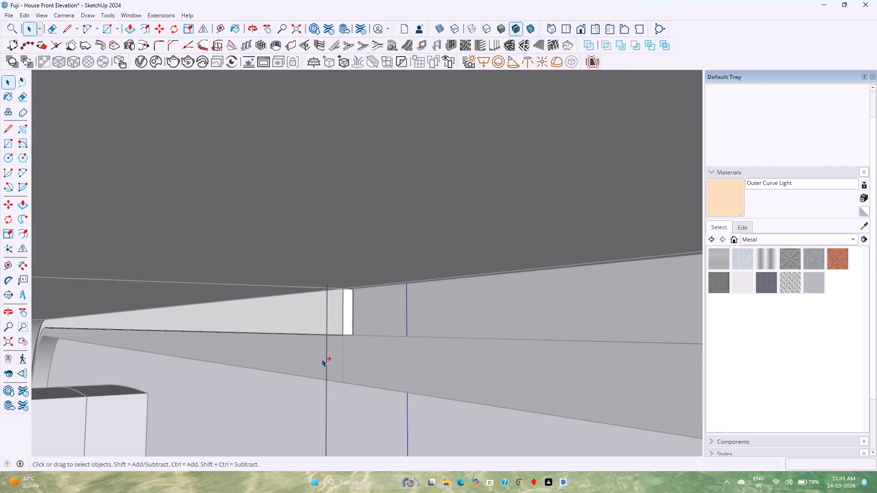
key(ctrl+v)
scroll(345, 341, down, 8)
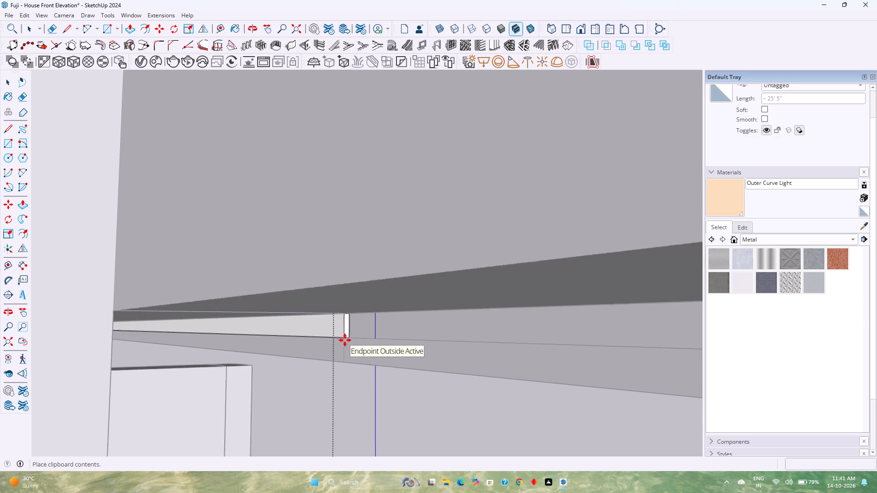
click(10, 346)
scroll(10, 346, down, 5)
middle_drag(517, 214, 518, 214)
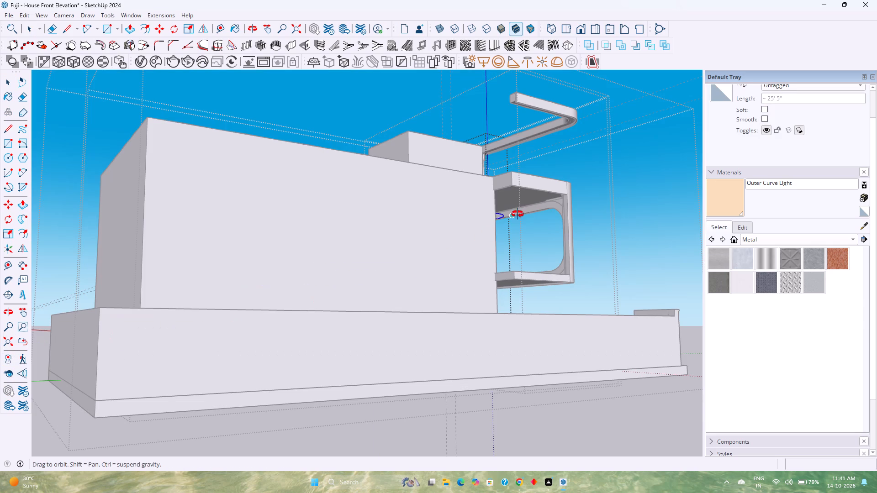
middle_drag(518, 214, 259, 396)
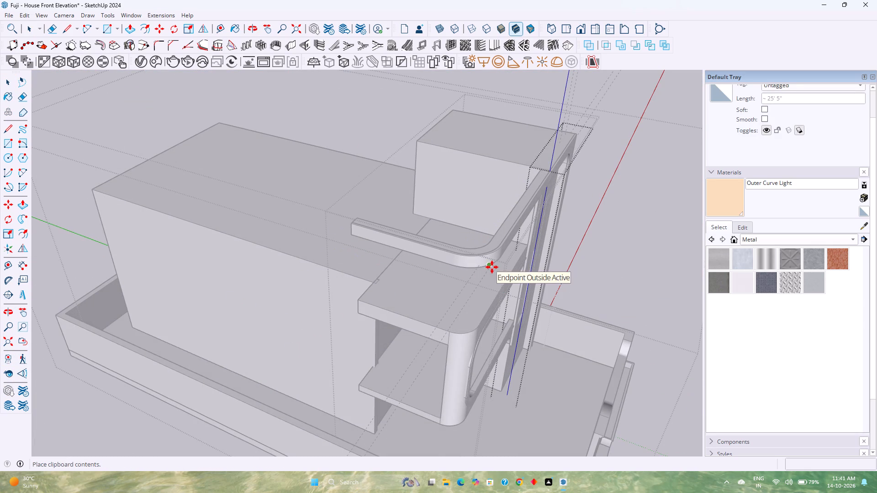
scroll(490, 252, up, 4)
middle_drag(490, 252, 452, 355)
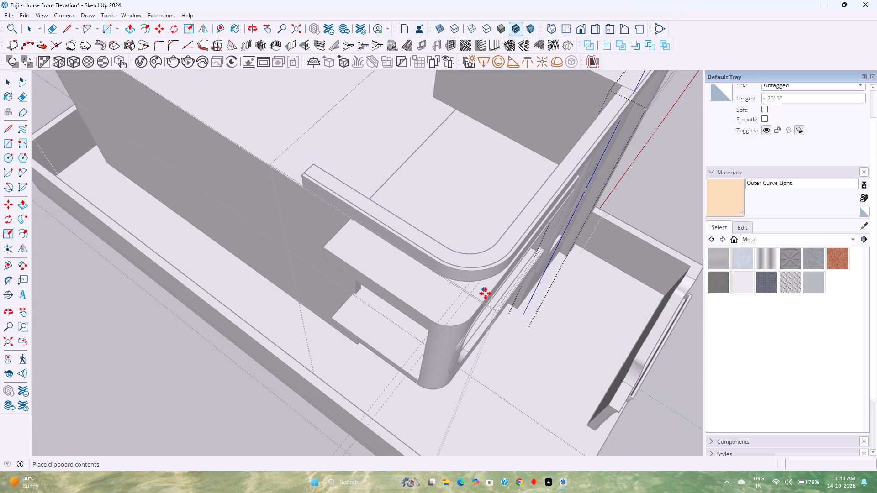
click(506, 250)
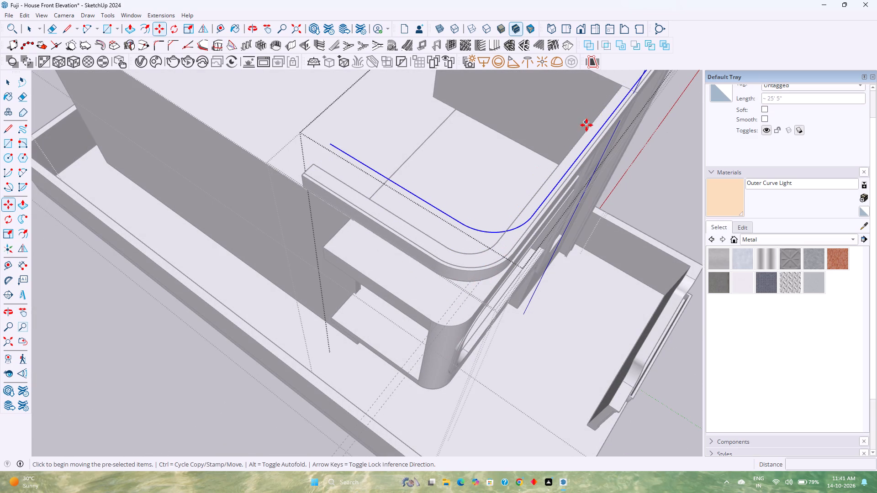
Move the pasted curve about 2' 4" so its end meets the start of the border's inner edge.
shift+middle_drag(586, 126, 391, 300)
scroll(440, 262, up, 7)
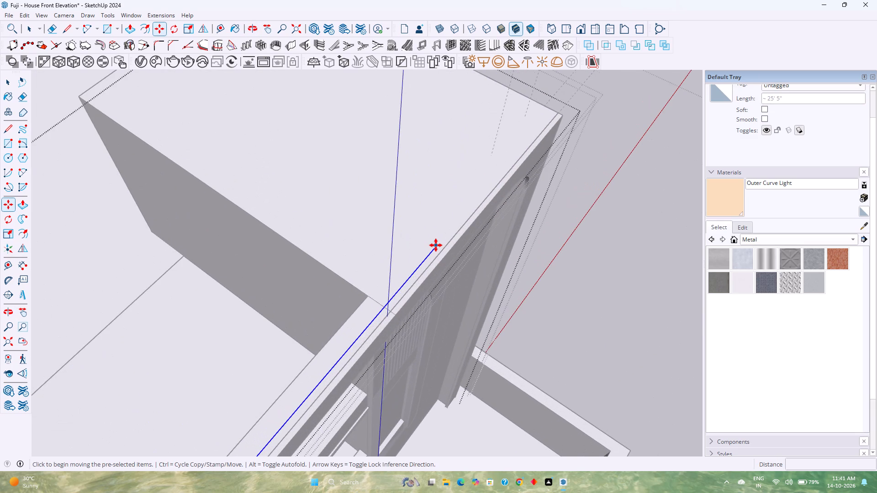
scroll(436, 247, up, 8)
click(436, 248)
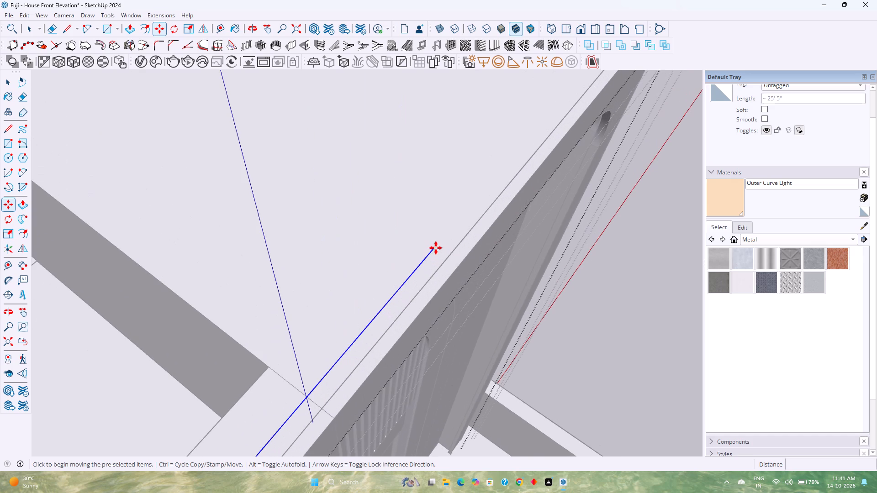
click(326, 406)
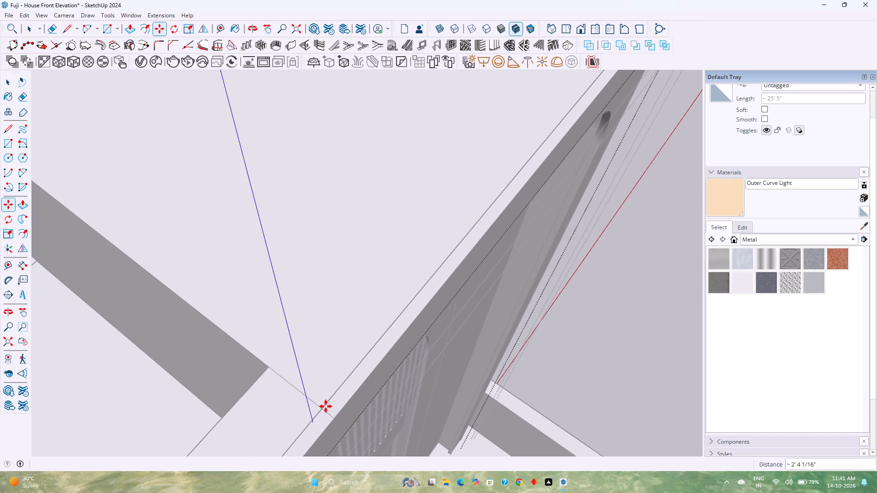
Extend the trim strip's end face along the pasted curve with Follow Me.
middle_drag(326, 406, 437, 336)
scroll(455, 328, down, 16)
middle_drag(419, 376, 391, 327)
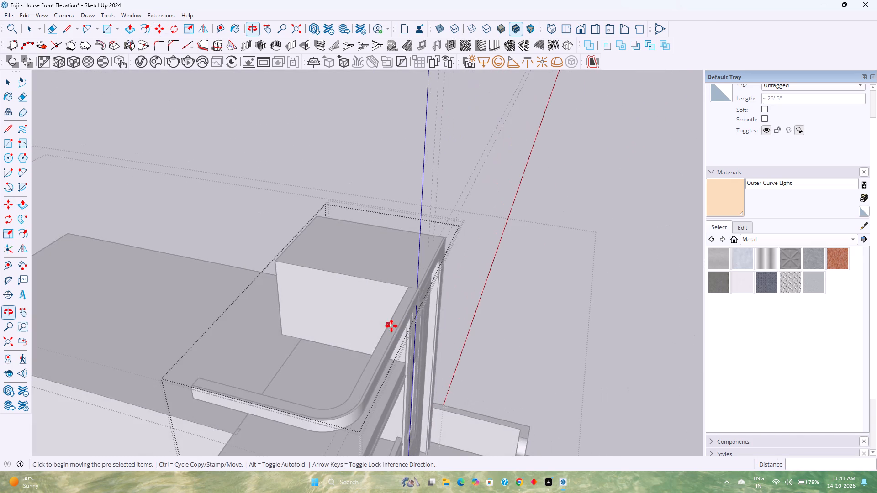
scroll(353, 378, up, 4)
middle_drag(353, 378, 415, 341)
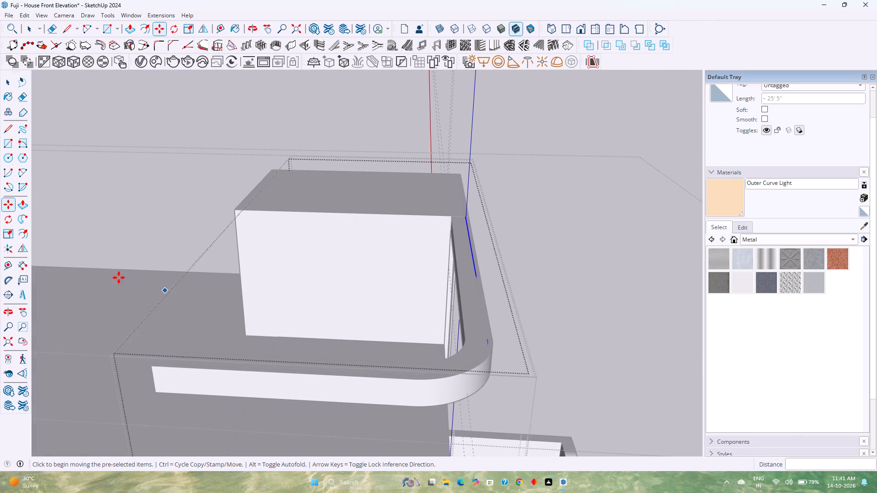
click(25, 223)
middle_drag(64, 236, 289, 231)
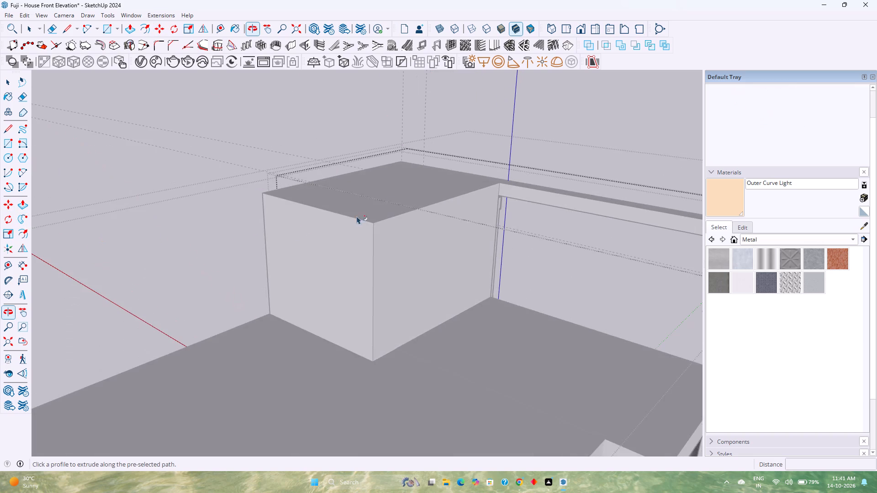
scroll(468, 176, up, 4)
scroll(525, 160, up, 9)
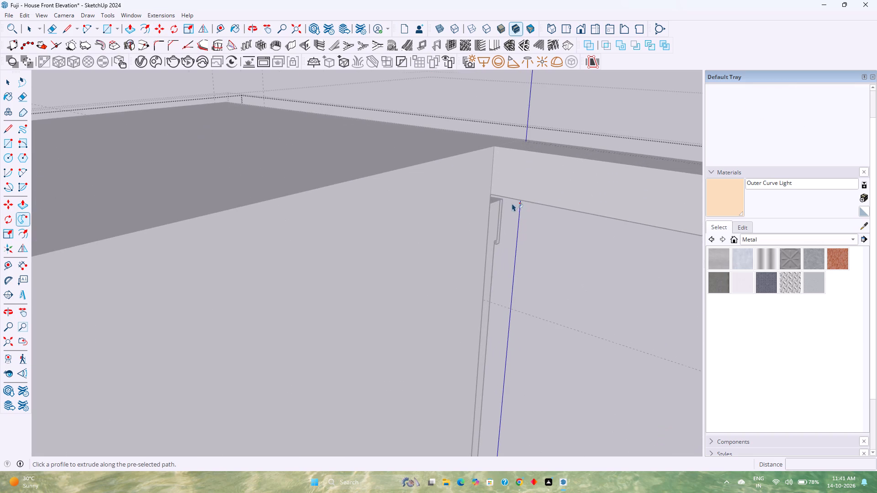
shift+scroll(512, 203, up, 1)
shift+middle_drag(512, 203, 472, 258)
middle_drag(471, 258, 460, 210)
scroll(469, 252, up, 8)
scroll(479, 262, down, 1)
scroll(479, 264, up, 2)
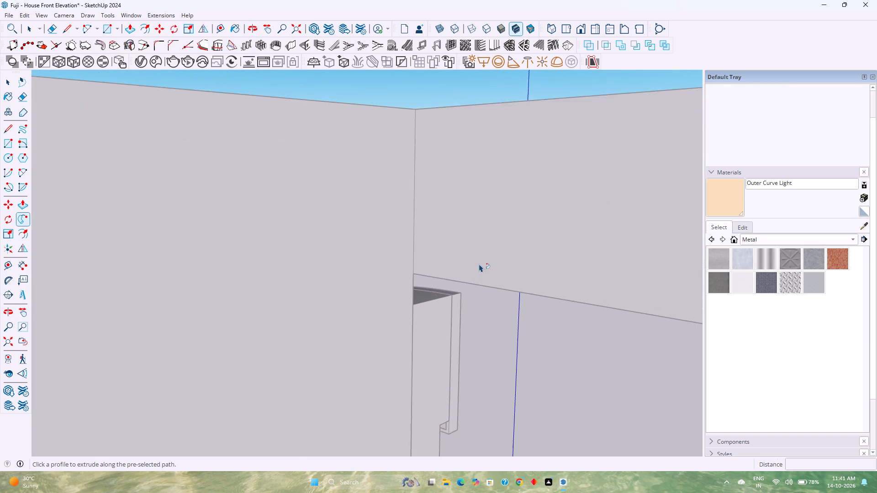
scroll(479, 264, up, 3)
shift+middle_drag(479, 292, 442, 291)
middle_drag(410, 311, 424, 230)
scroll(470, 291, up, 7)
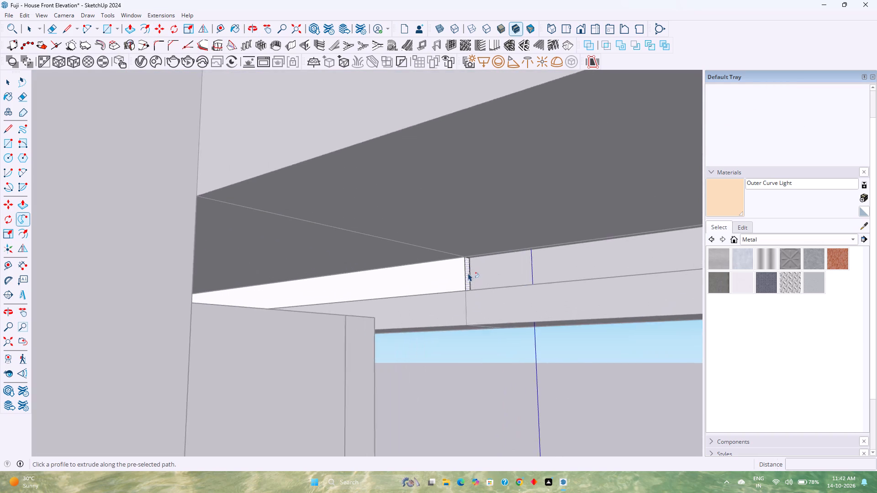
scroll(468, 273, up, 3)
click(468, 273)
scroll(468, 273, down, 6)
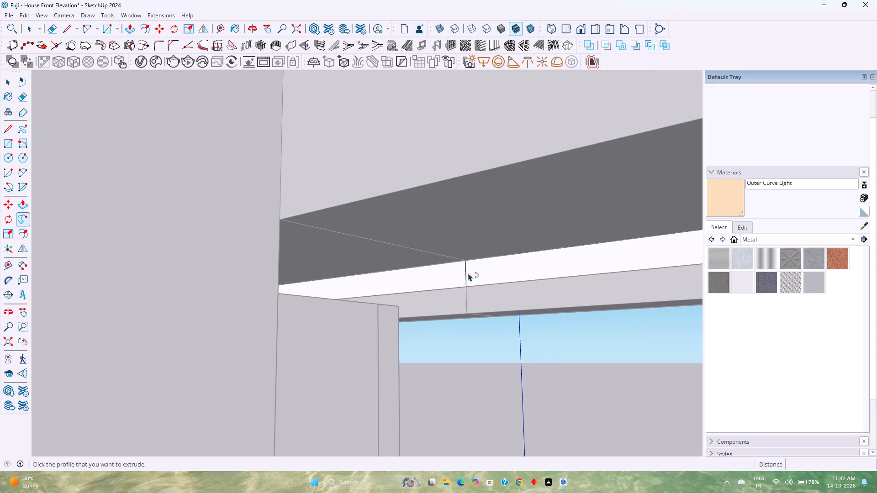
Delete the seam edge on the trim strip's face where the original strip meets the extension.
key(space)
scroll(468, 273, up, 6)
click(463, 276)
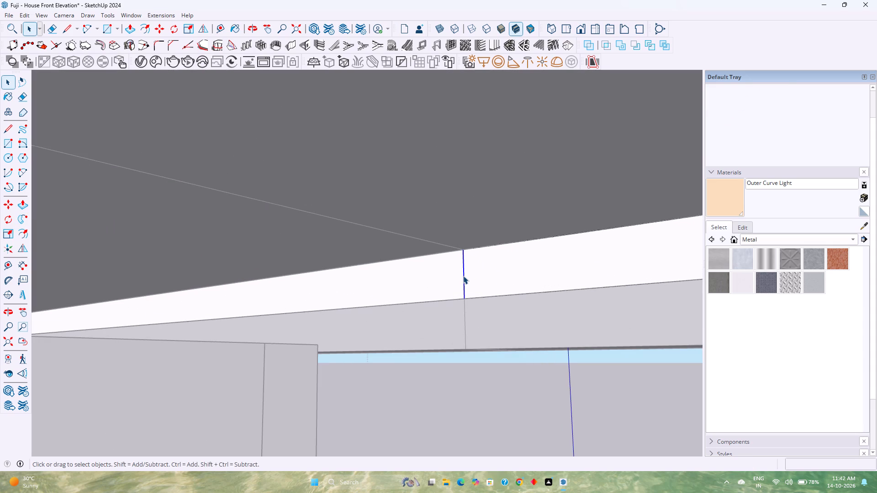
key(Delete)
Delete the leftover path curve and its short end segment inside the trim strip's group, and close that group.
scroll(463, 276, down, 13)
middle_drag(463, 276, 436, 322)
scroll(432, 322, down, 6)
middle_drag(432, 320, 337, 378)
scroll(496, 278, down, 1)
middle_drag(496, 277, 464, 317)
shift+middle_drag(470, 312, 386, 321)
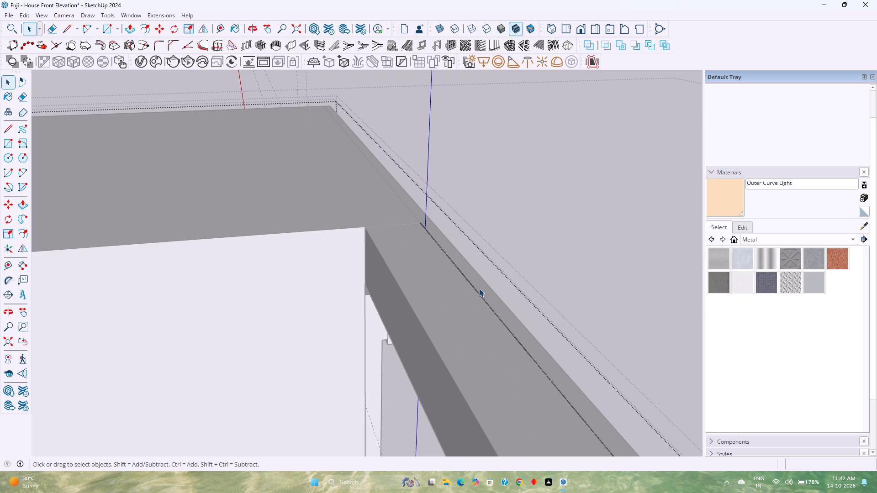
click(479, 293)
key(Delete)
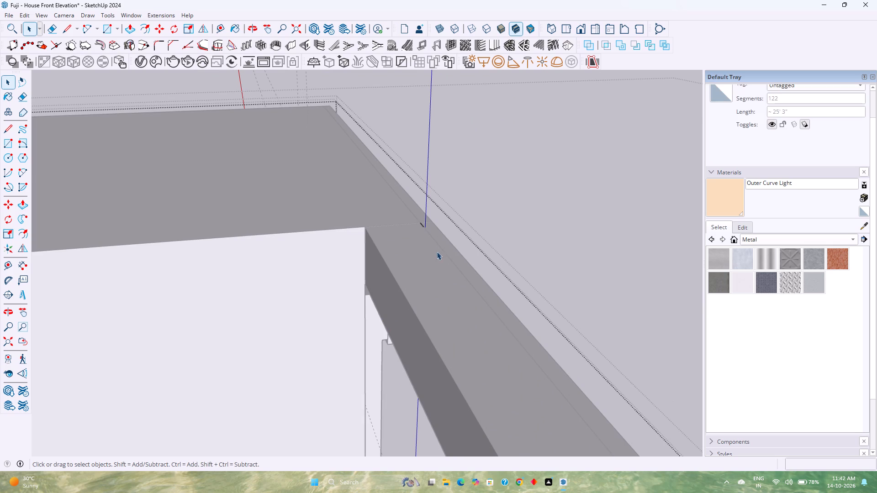
scroll(425, 231, up, 6)
click(421, 221)
key(Delete)
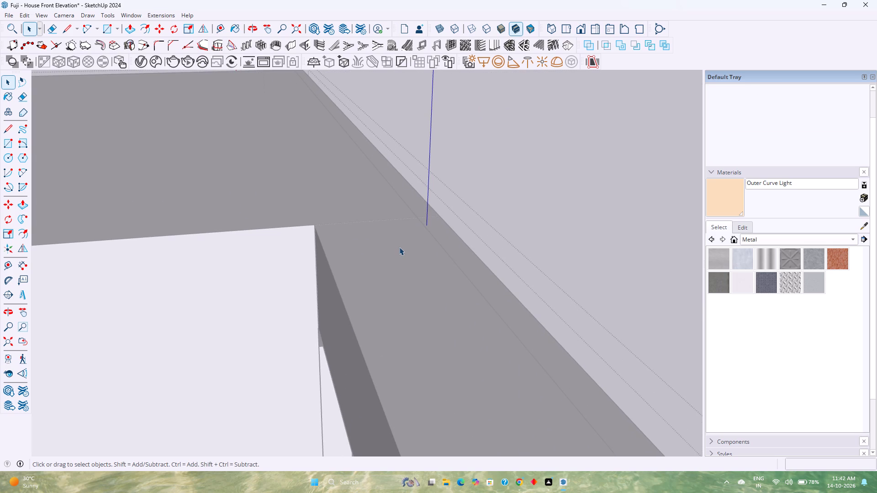
key(Escape)
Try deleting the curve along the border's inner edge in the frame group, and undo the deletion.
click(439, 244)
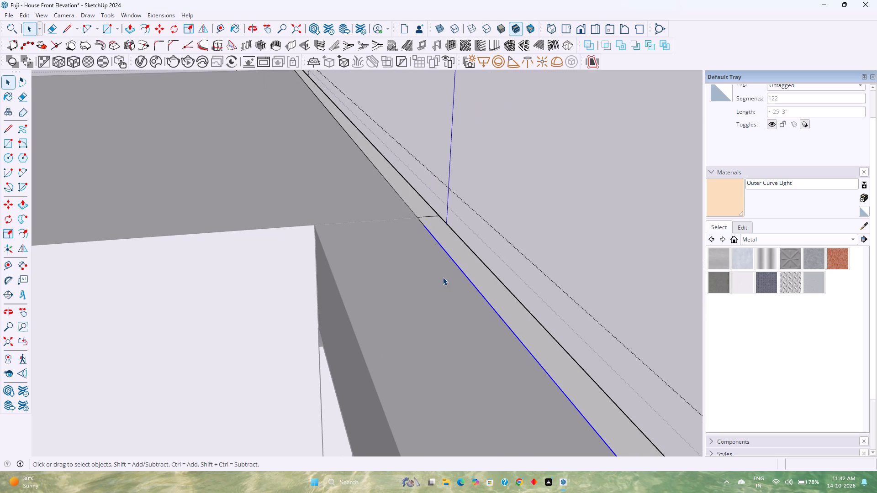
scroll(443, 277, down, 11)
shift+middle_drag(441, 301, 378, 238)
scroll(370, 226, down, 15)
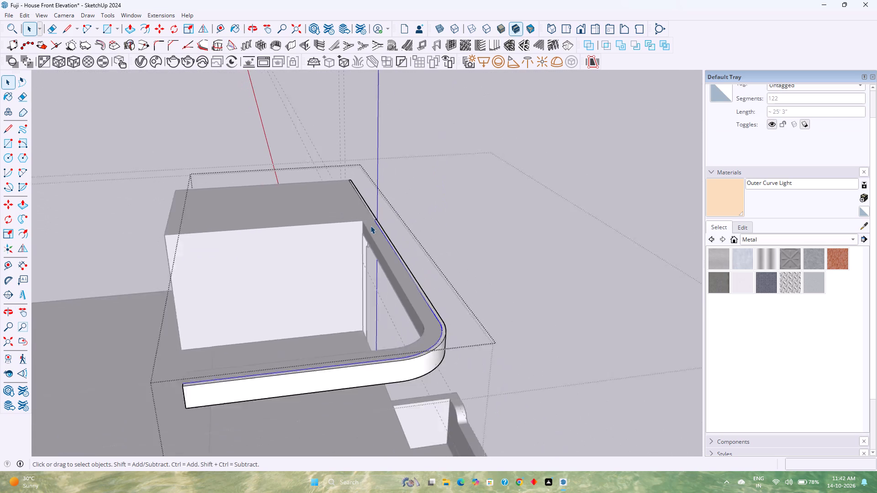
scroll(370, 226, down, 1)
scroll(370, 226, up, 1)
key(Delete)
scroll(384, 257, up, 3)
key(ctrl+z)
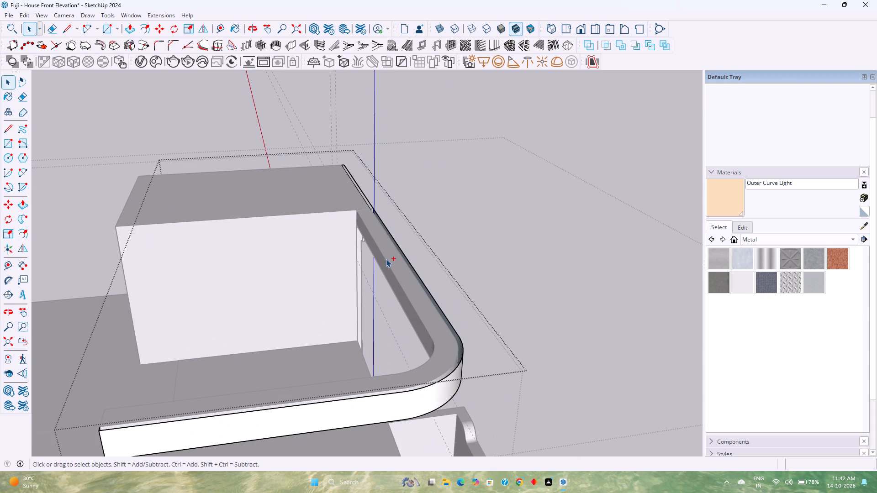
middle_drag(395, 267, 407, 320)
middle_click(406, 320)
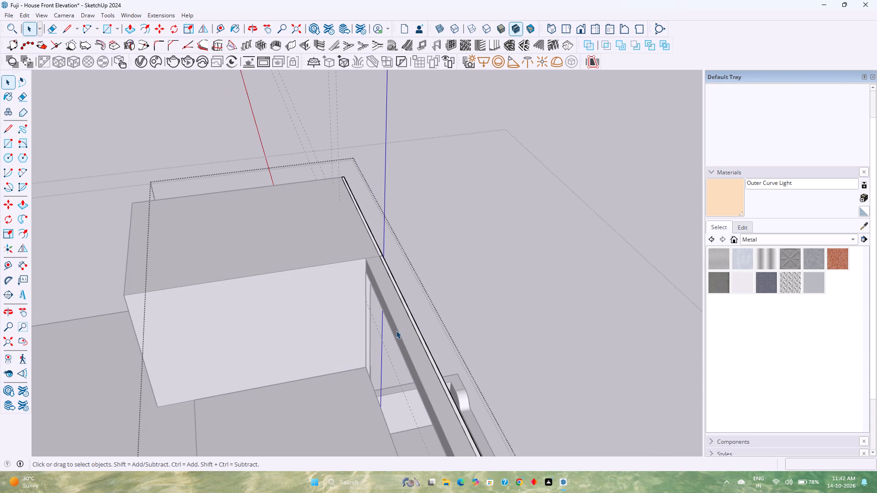
Delete the short seam edge across the frame's top where the curved extension starts, and close the frame's group.
click(396, 329)
scroll(396, 329, up, 5)
middle_drag(396, 329, 411, 299)
middle_click(412, 299)
scroll(441, 277, up, 5)
middle_drag(441, 277, 454, 248)
middle_click(454, 248)
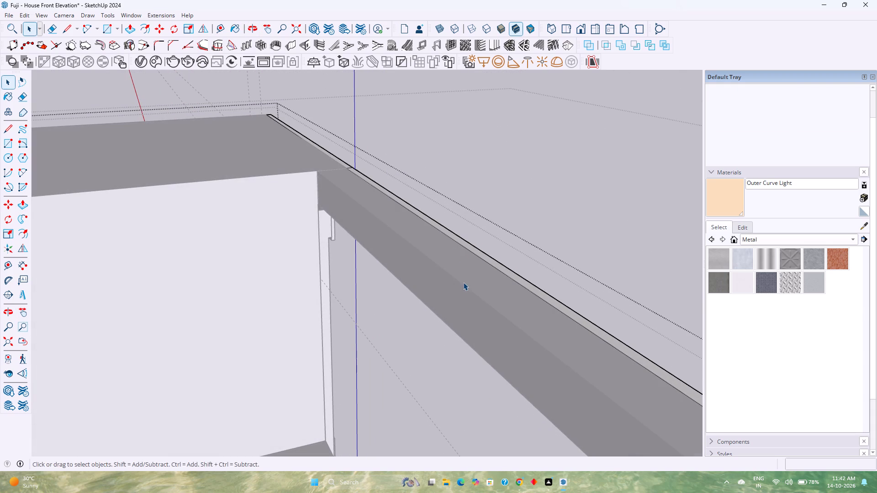
click(463, 282)
click(463, 285)
middle_drag(463, 285, 407, 316)
scroll(407, 316, down, 5)
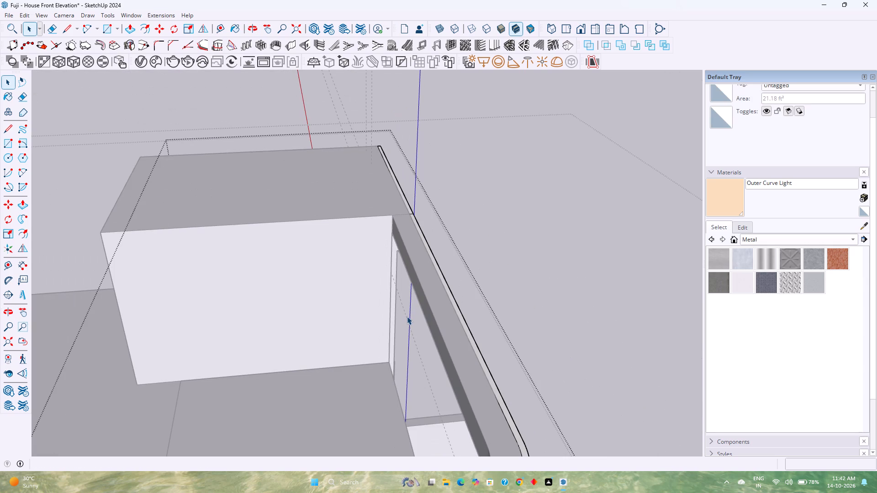
scroll(438, 199, up, 11)
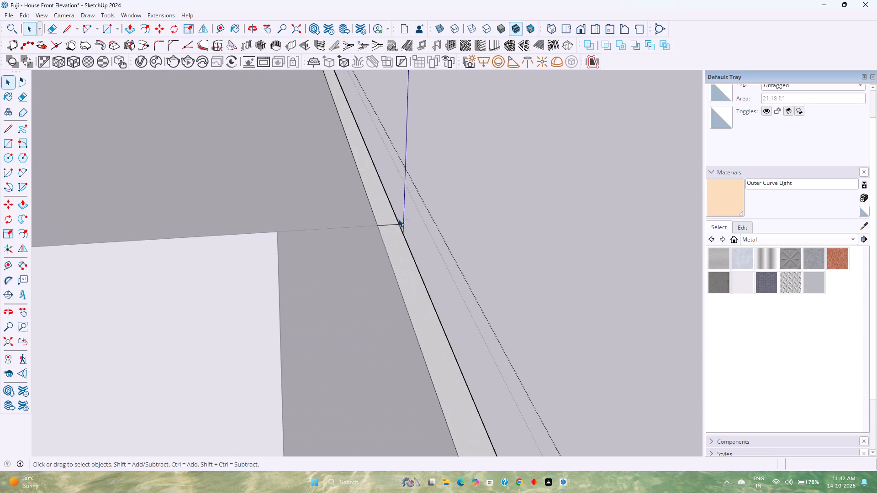
click(394, 224)
key(Delete)
scroll(393, 231, down, 2)
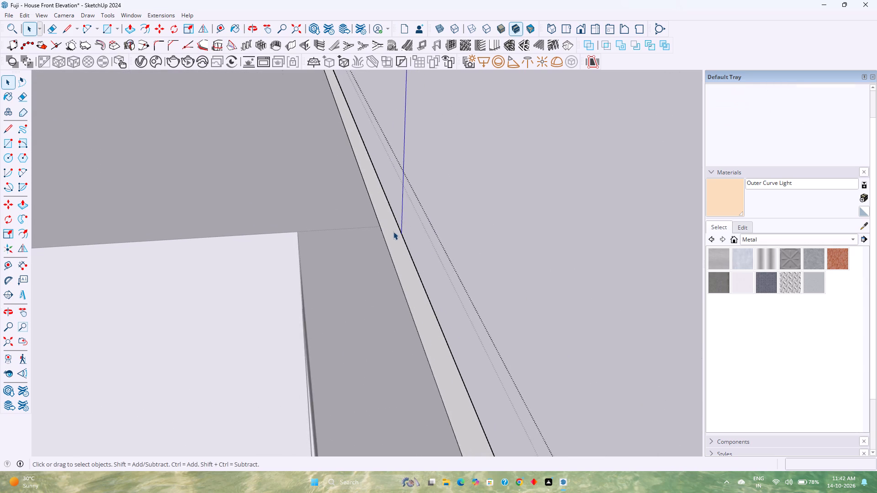
middle_drag(393, 231, 255, 234)
scroll(250, 232, down, 12)
key(Escape)
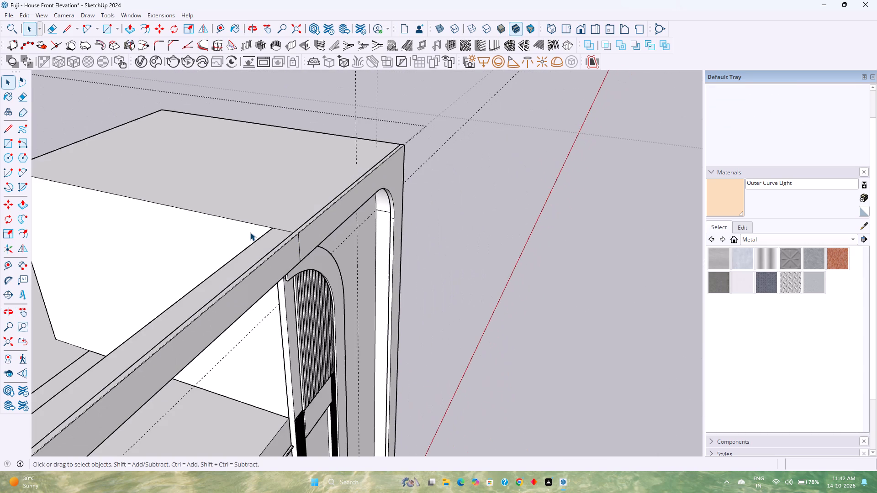
Apply the emissive Outer Curve Light material to the trim strip group under the curved frame, using the V-Ray Asset Editor.
scroll(247, 239, down, 4)
shift+middle_drag(247, 240, 288, 215)
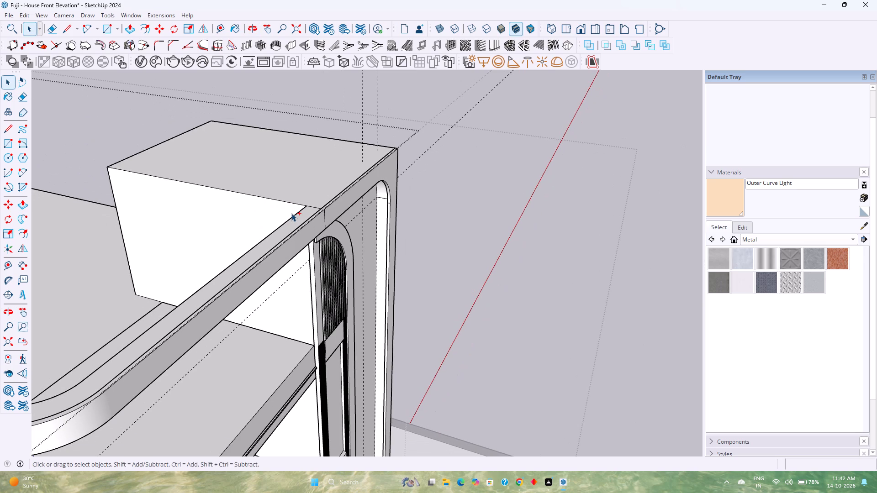
middle_drag(260, 259, 511, 161)
middle_drag(442, 205, 529, 204)
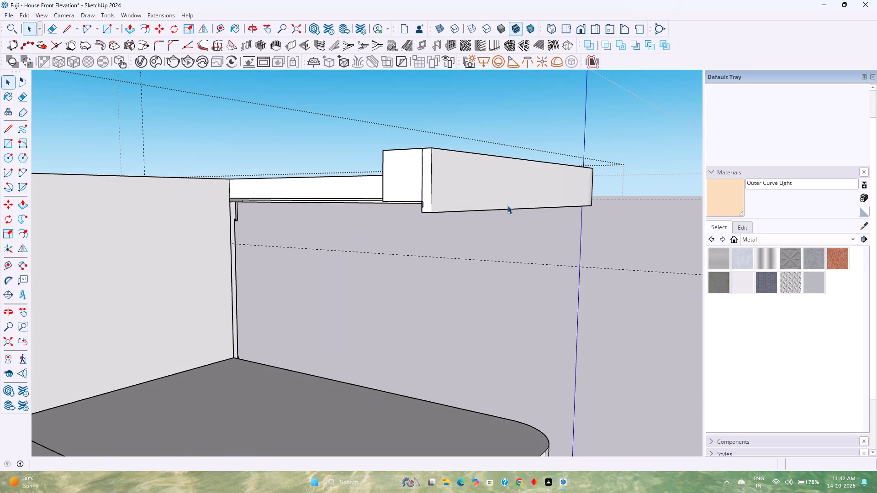
middle_drag(393, 210, 481, 222)
middle_drag(481, 222, 460, 222)
shift+middle_drag(458, 222, 322, 235)
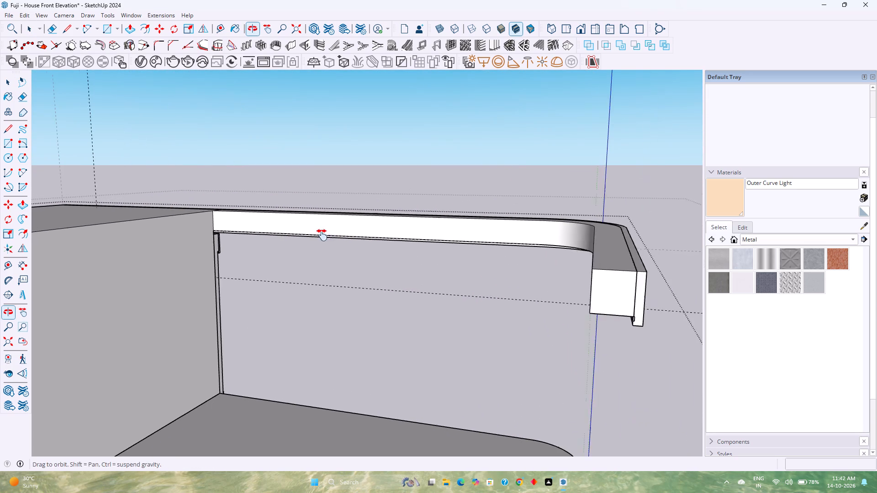
shift+middle_drag(322, 235, 318, 235)
scroll(581, 299, up, 3)
double_click(634, 309)
scroll(627, 326, up, 3)
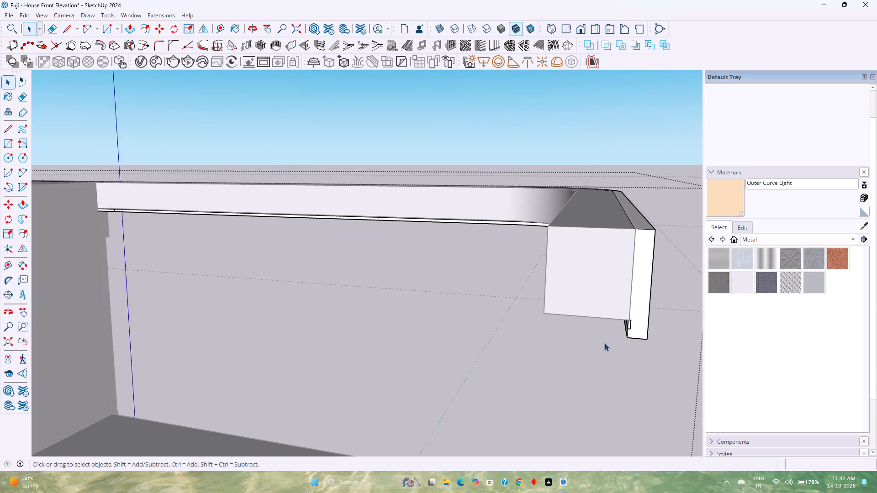
scroll(604, 343, up, 5)
click(661, 280)
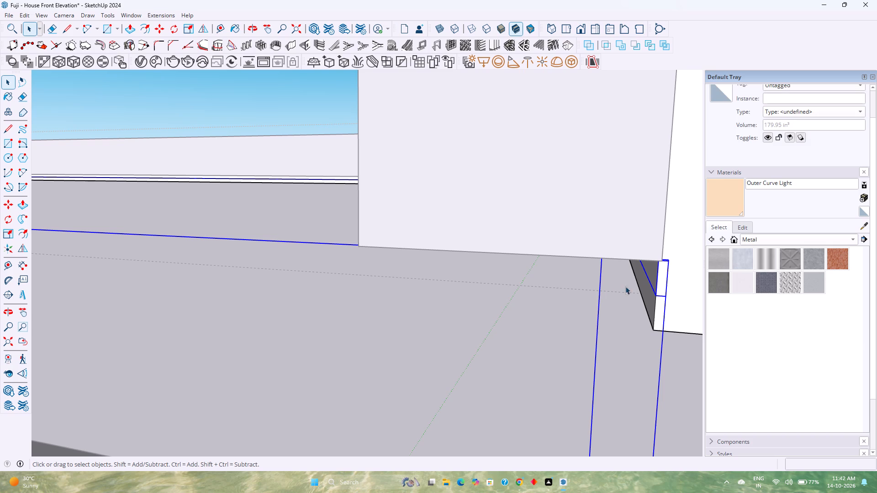
scroll(586, 289, down, 5)
shift+middle_drag(571, 291, 444, 299)
middle_drag(444, 299, 491, 263)
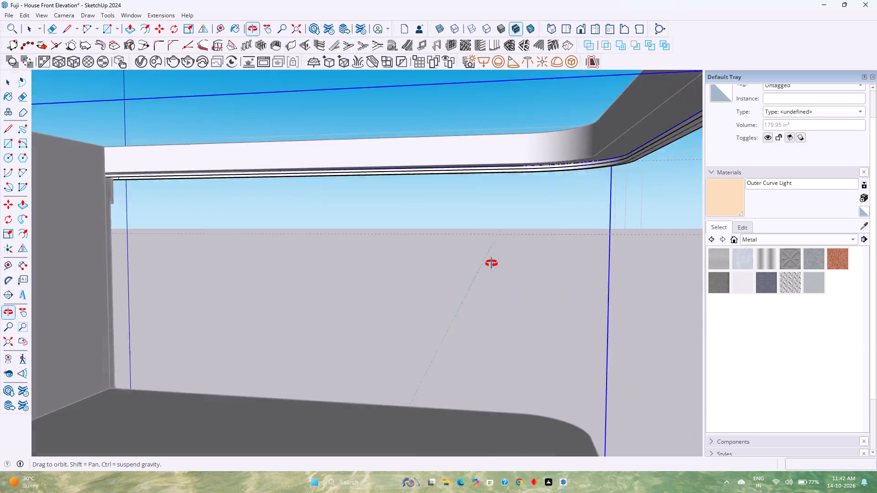
middle_drag(491, 263, 494, 261)
shift+middle_drag(494, 261, 315, 334)
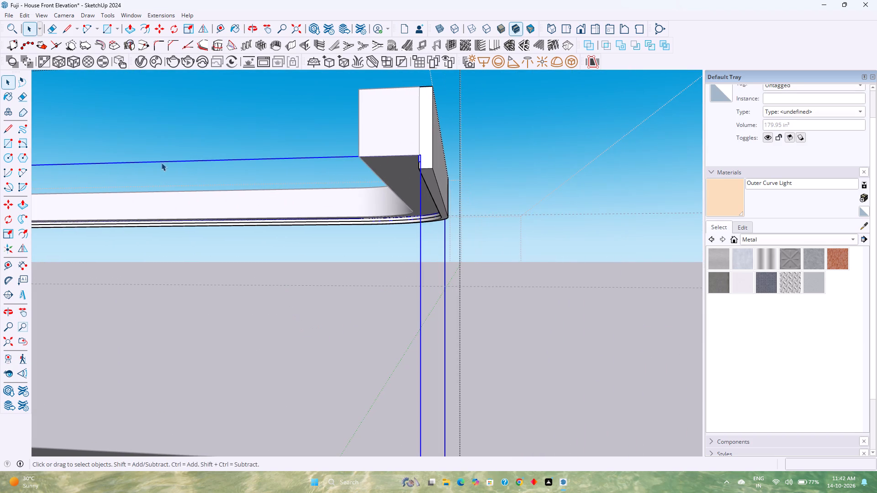
click(140, 63)
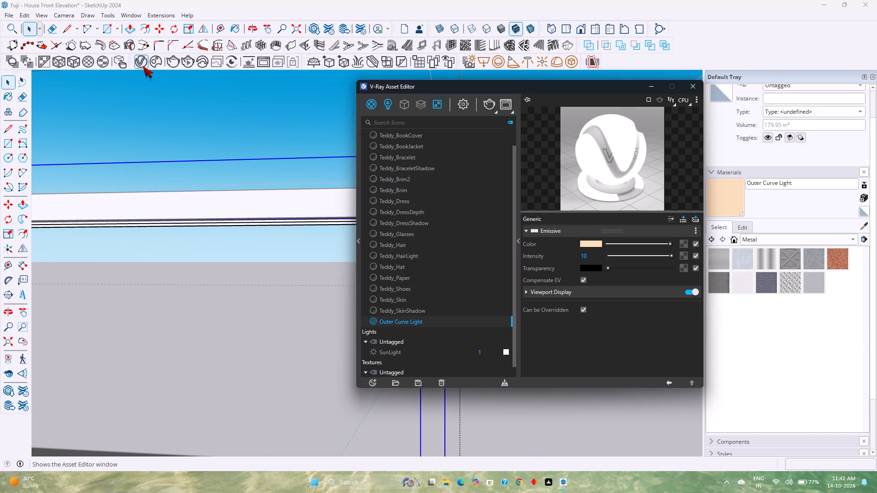
right_click(448, 323)
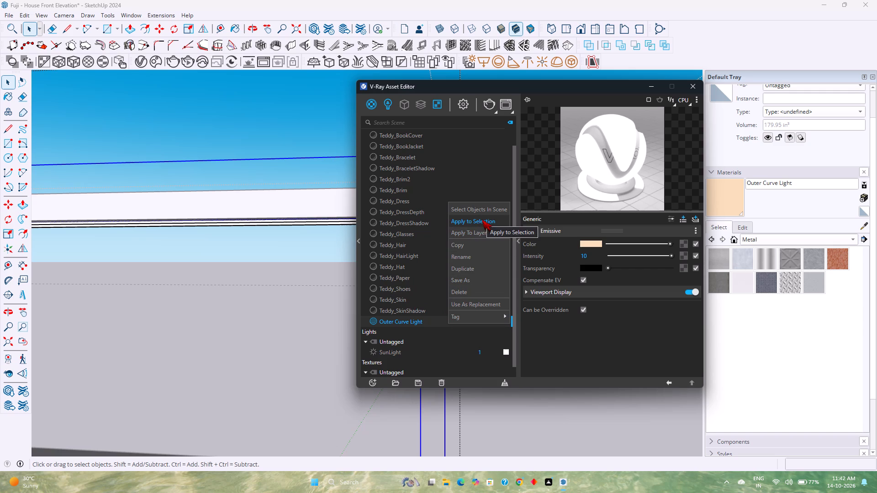
click(482, 220)
key(Escape)
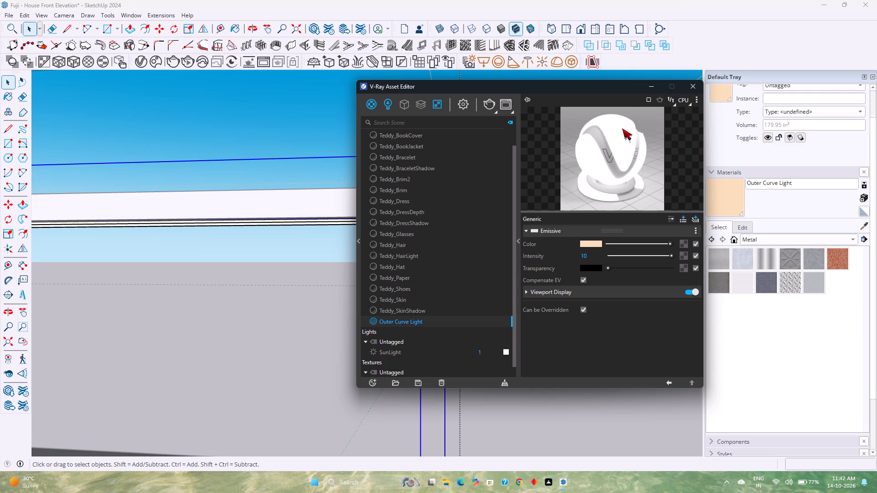
click(693, 83)
key(Escape)
Examine the curved frame and light strip around the house, from the border's free end to the tower's base and compound wall.
scroll(438, 166, up, 2)
middle_drag(438, 166, 479, 207)
key(Escape)
scroll(445, 191, up, 3)
scroll(460, 172, down, 4)
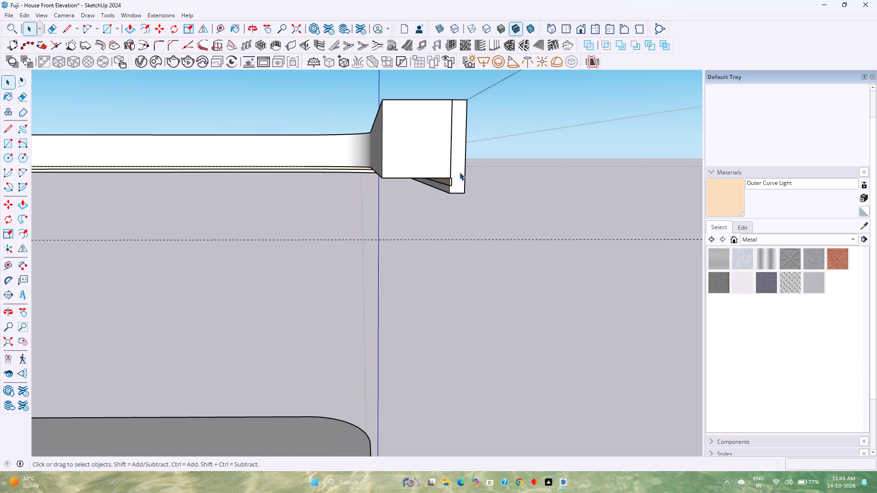
scroll(460, 172, down, 2)
middle_drag(460, 172, 259, 301)
scroll(259, 286, down, 5)
scroll(459, 168, down, 3)
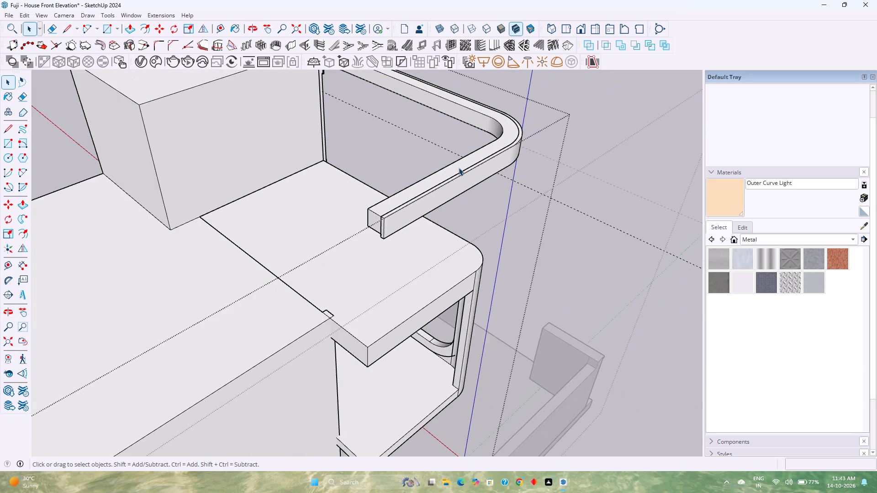
middle_drag(459, 168, 297, 264)
middle_click(297, 264)
shift+middle_drag(297, 264, 375, 257)
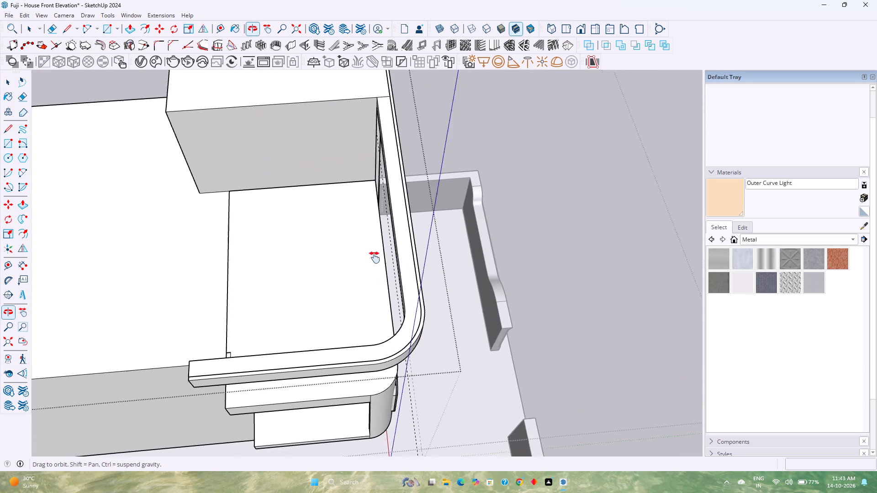
shift+middle_drag(375, 257, 384, 254)
middle_drag(260, 341, 117, 294)
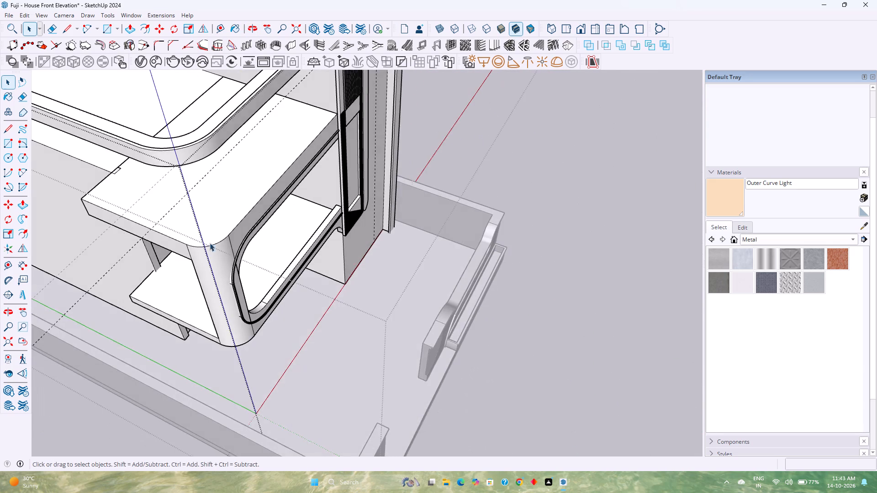
scroll(221, 240, down, 3)
shift+middle_drag(221, 240, 295, 356)
middle_drag(317, 355, 203, 266)
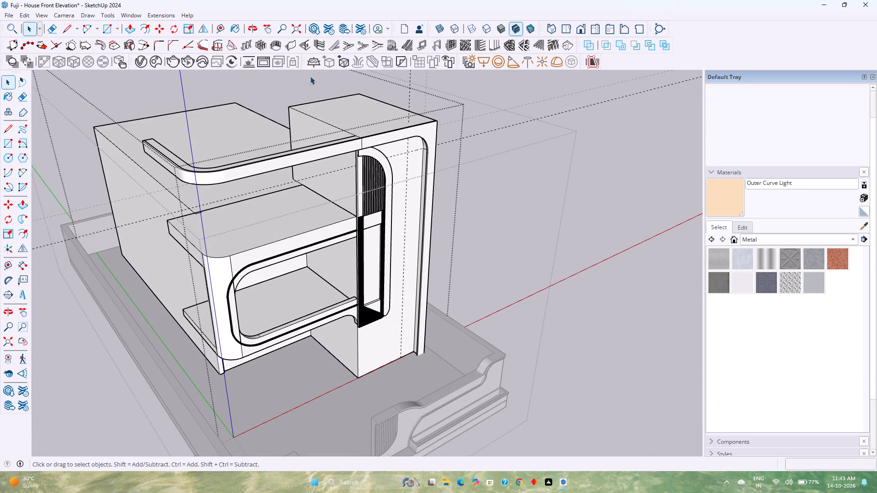
scroll(412, 379, up, 9)
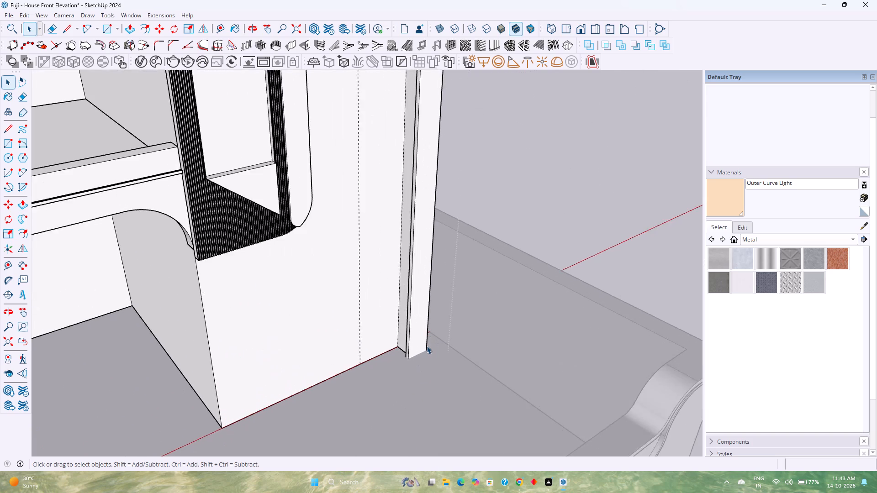
scroll(427, 346, up, 2)
middle_drag(427, 346, 555, 341)
scroll(458, 334, up, 3)
click(434, 330)
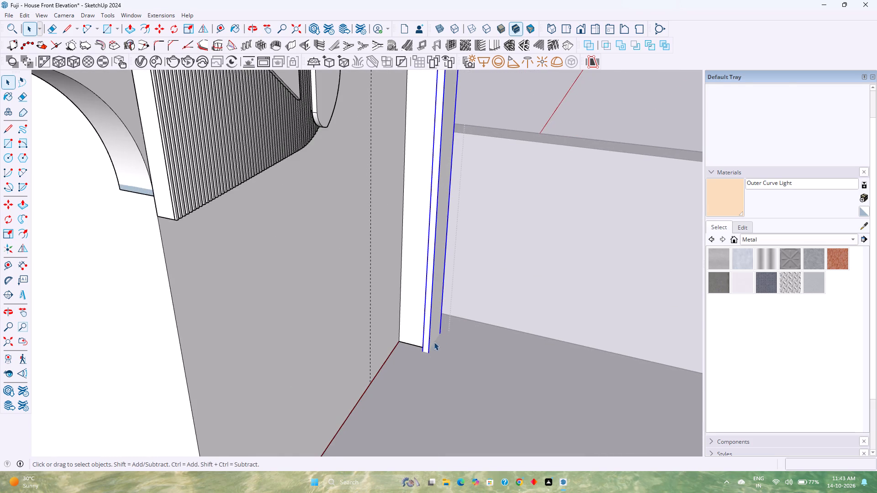
scroll(433, 357, down, 3)
middle_drag(445, 376, 350, 327)
scroll(350, 327, down, 9)
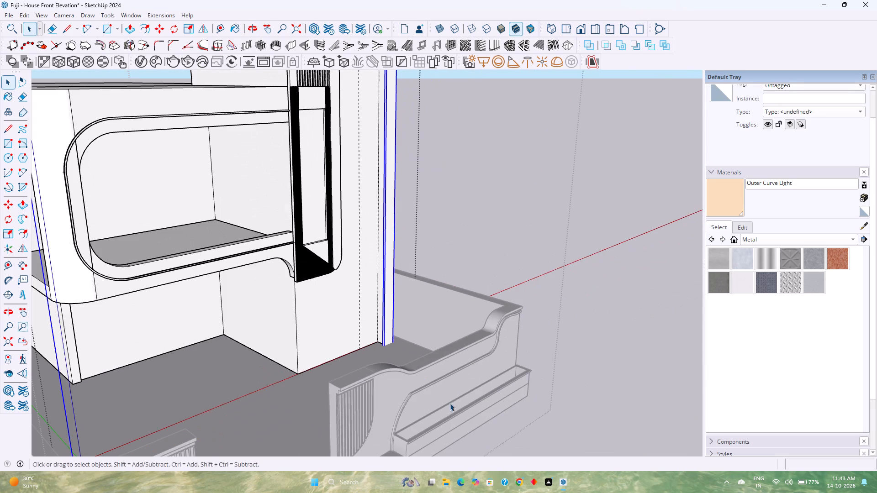
middle_drag(452, 406, 385, 380)
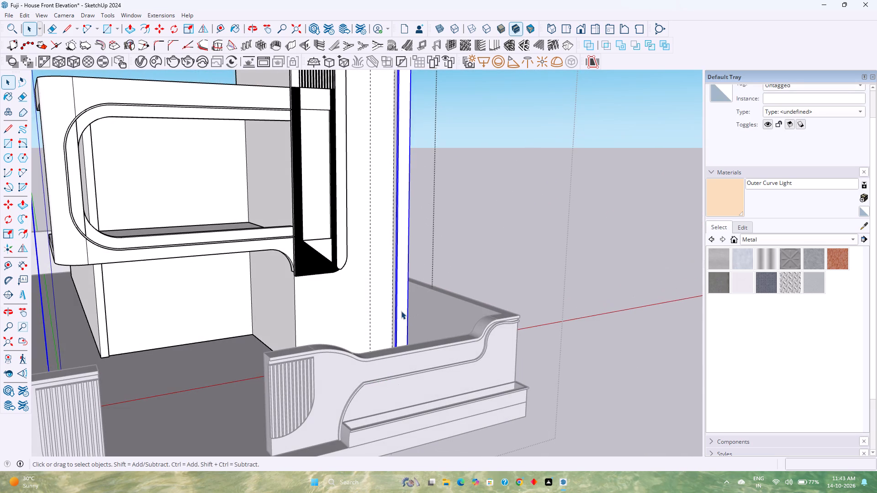
middle_drag(418, 388, 377, 311)
middle_drag(376, 307, 374, 301)
middle_drag(385, 402, 368, 317)
middle_drag(368, 317, 372, 427)
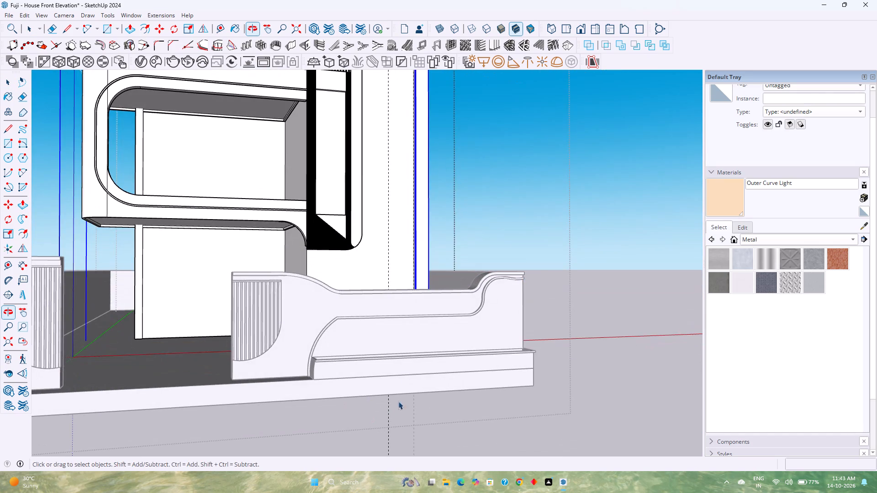
key(Escape)
Open the frame's group at the tower base and turn on the display of back edges.
scroll(414, 266, up, 3)
middle_drag(380, 352, 504, 483)
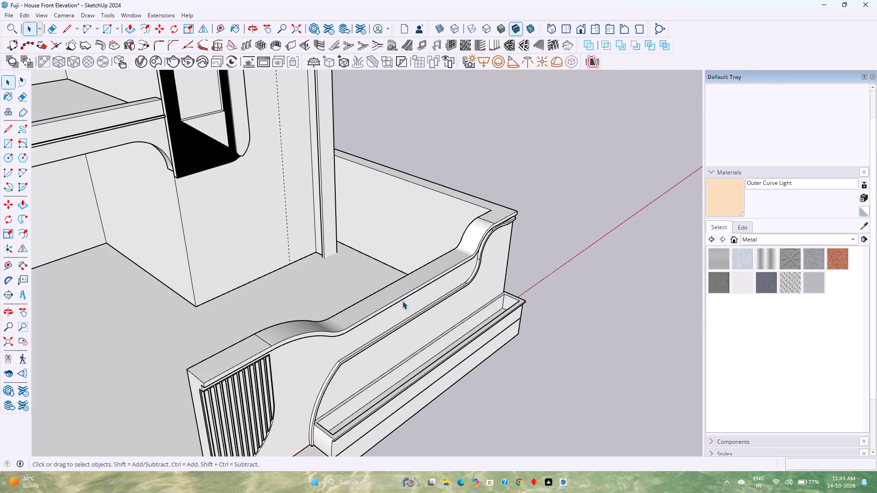
scroll(355, 262, up, 1)
scroll(325, 236, up, 4)
double_click(325, 236)
scroll(325, 236, up, 5)
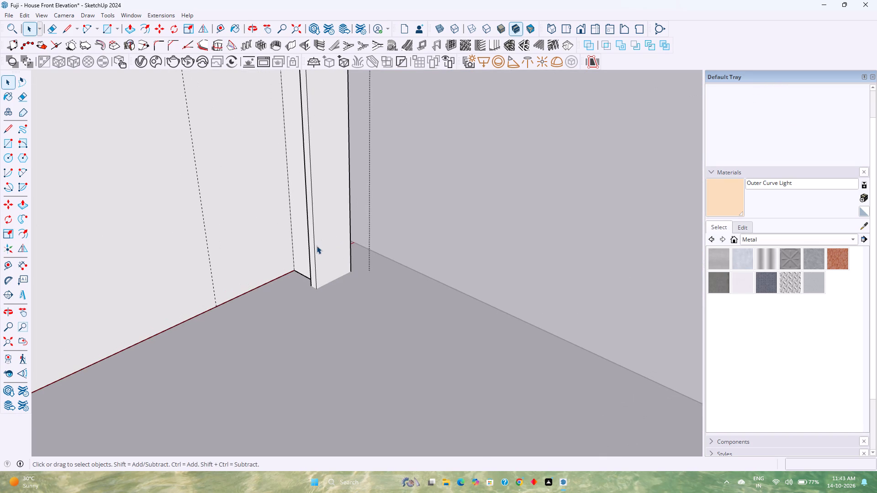
middle_drag(302, 315, 317, 280)
key(k)
Push the frame's bottom face up 2" with Push/Pull to the ground surface, and close the frame's group.
middle_drag(314, 327, 317, 308)
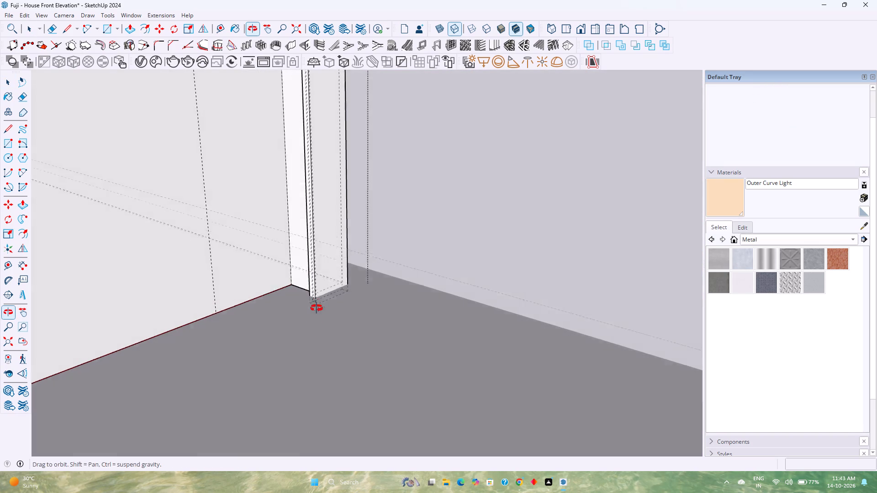
middle_drag(317, 308, 318, 304)
scroll(318, 314, up, 20)
scroll(318, 314, up, 3)
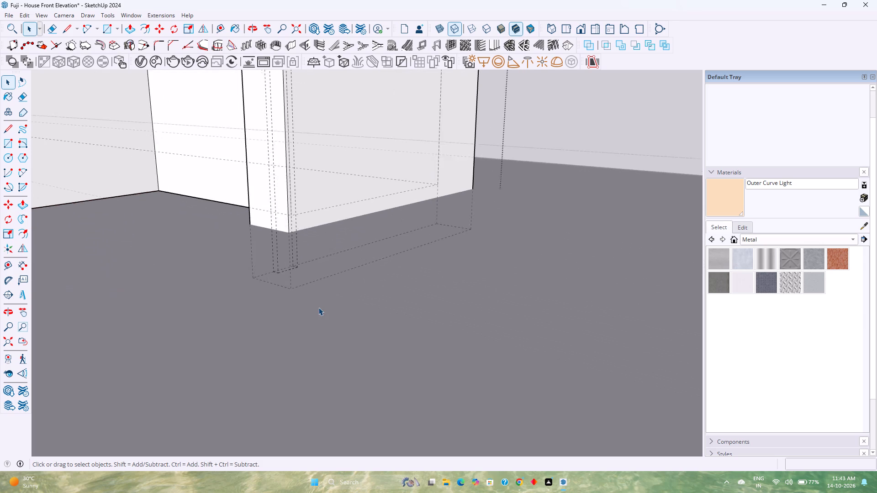
scroll(318, 307, up, 2)
middle_drag(318, 307, 338, 272)
scroll(333, 274, up, 8)
middle_drag(304, 288, 341, 245)
middle_click(342, 244)
middle_drag(280, 333, 285, 285)
middle_click(286, 284)
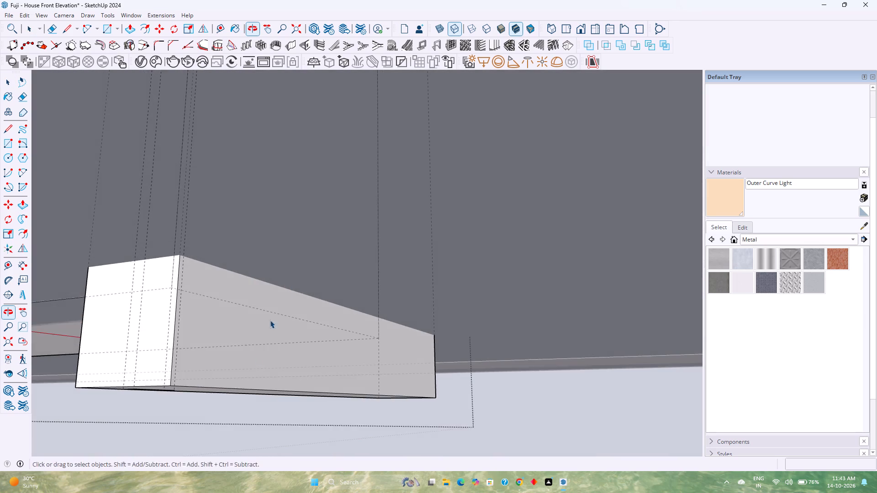
middle_drag(254, 360, 261, 320)
key(p)
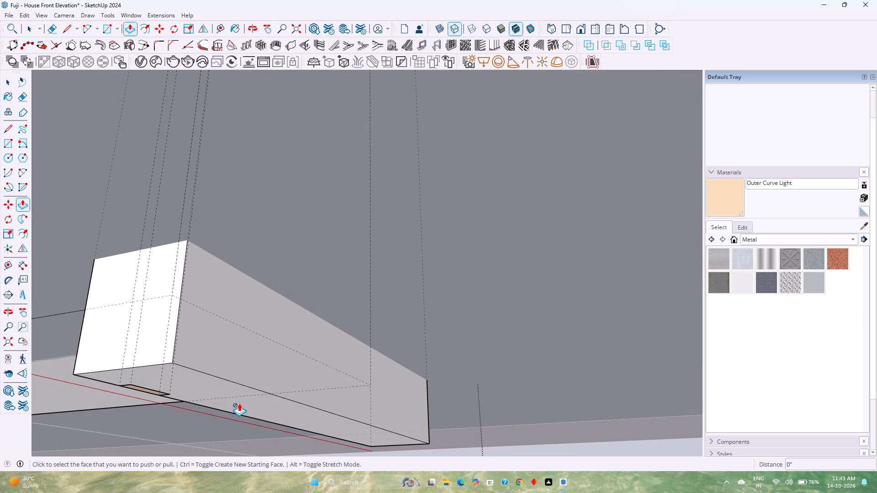
key(space)
click(239, 403)
double_click(239, 403)
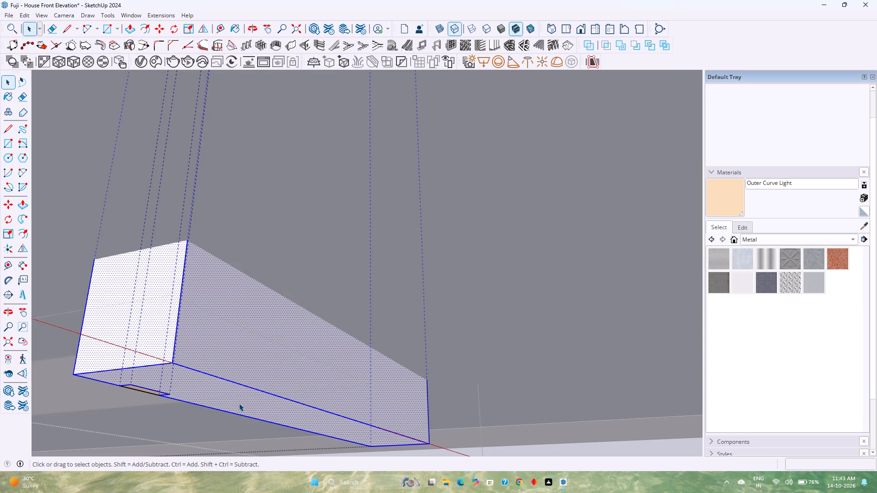
key(p)
click(242, 399)
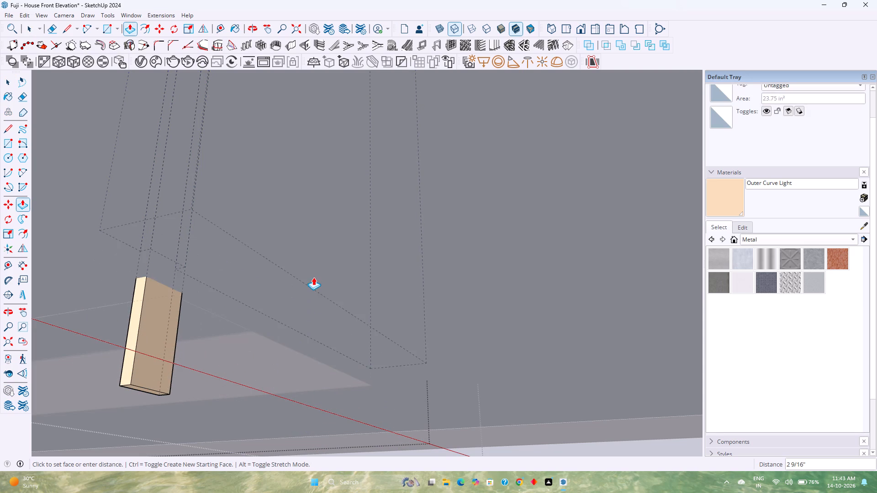
middle_drag(313, 277, 333, 435)
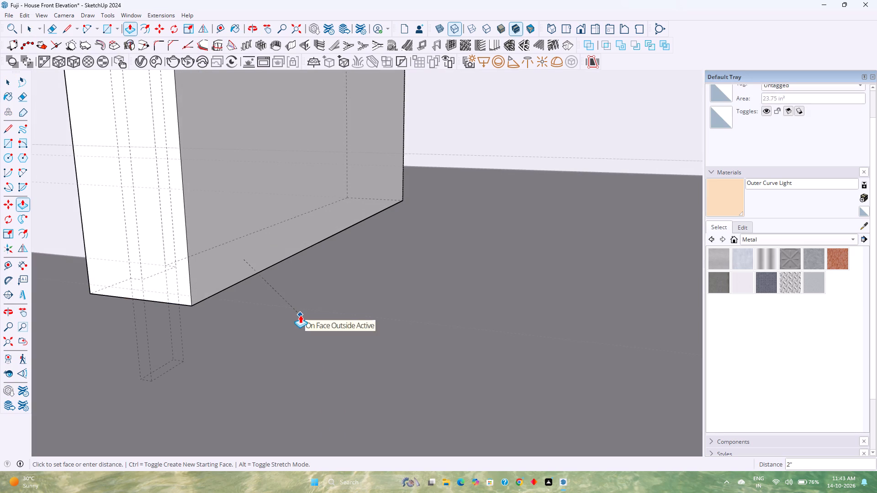
click(300, 315)
middle_drag(251, 362, 275, 294)
scroll(275, 294, down, 3)
key(space)
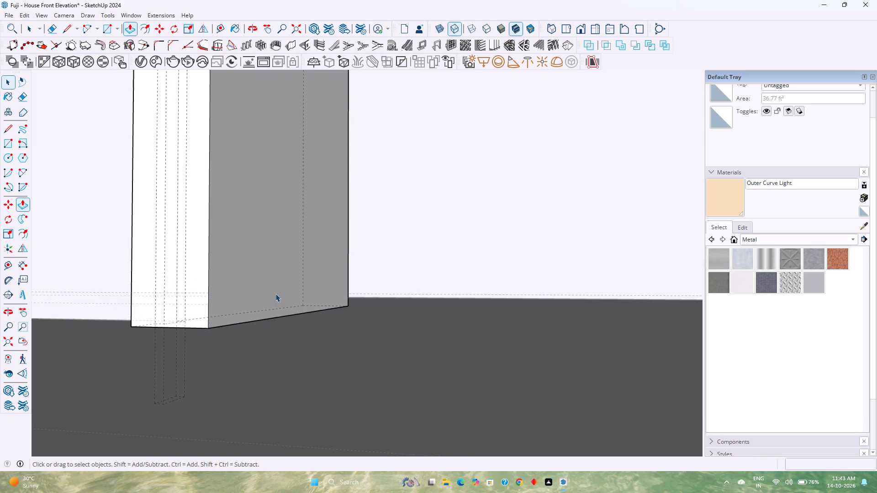
key(Escape)
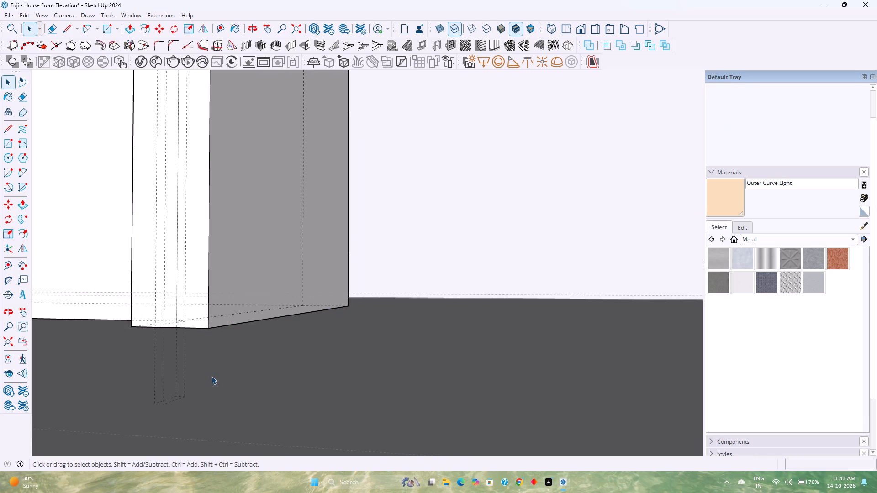
Open the light strip's group at its foot, push its bottom face up 2'6" with Push/Pull, and close the group.
scroll(213, 388, down, 3)
middle_drag(213, 389, 208, 337)
shift+middle_drag(202, 414, 211, 335)
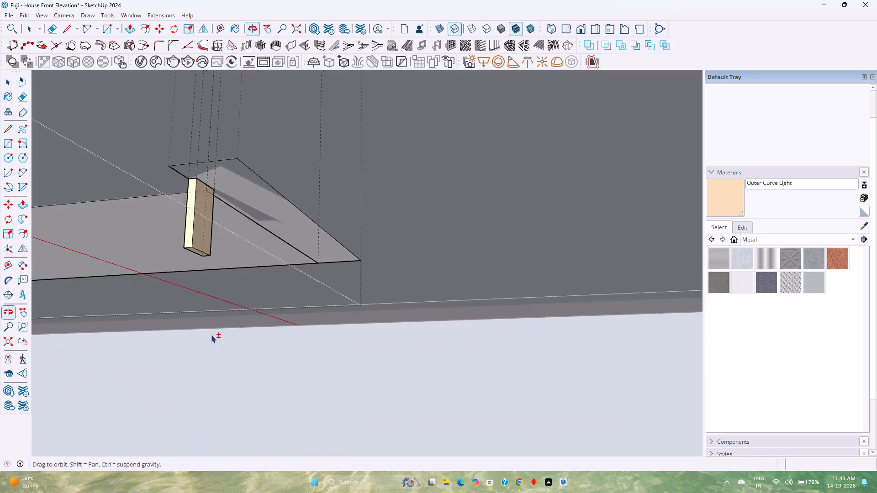
shift+middle_drag(211, 335, 211, 335)
scroll(227, 266, up, 5)
shift+middle_drag(214, 241, 263, 314)
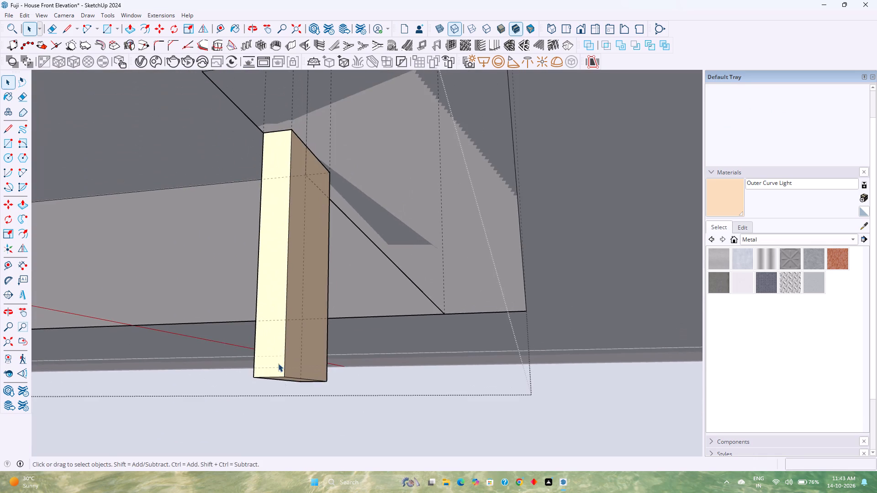
middle_drag(280, 380, 275, 363)
scroll(282, 393, up, 3)
scroll(286, 377, down, 3)
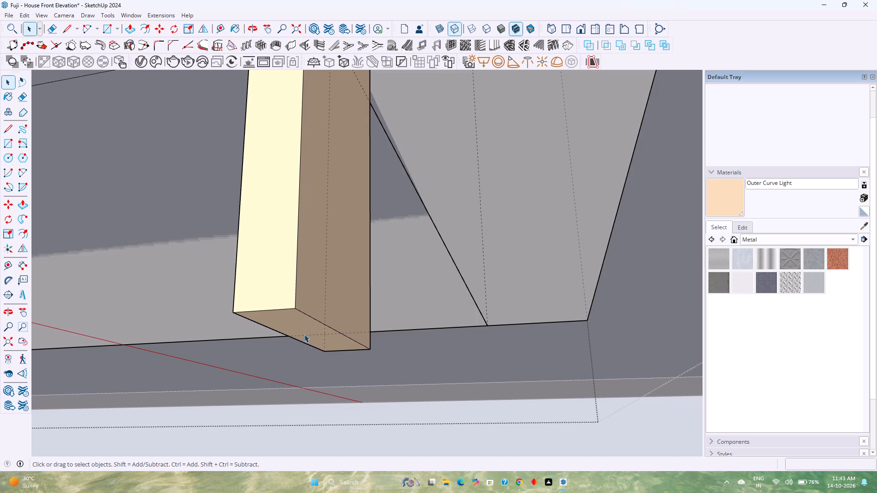
double_click(304, 334)
double_click(296, 301)
click(290, 316)
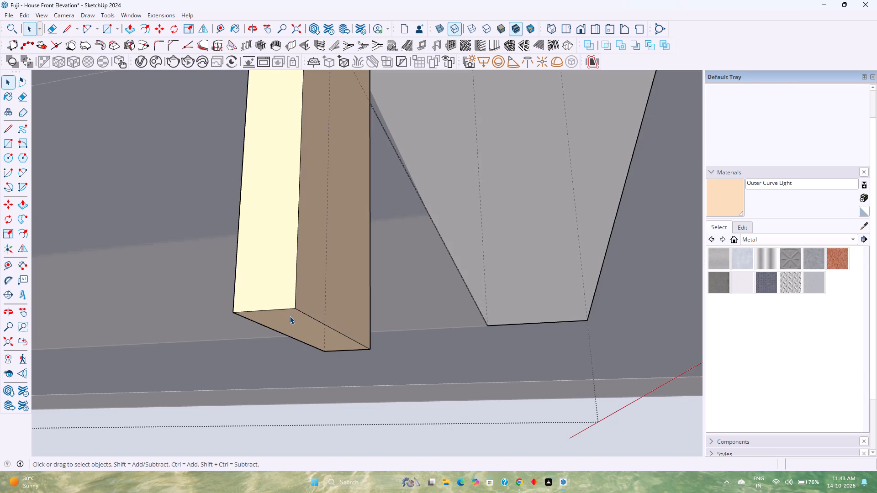
double_click(290, 316)
click(291, 326)
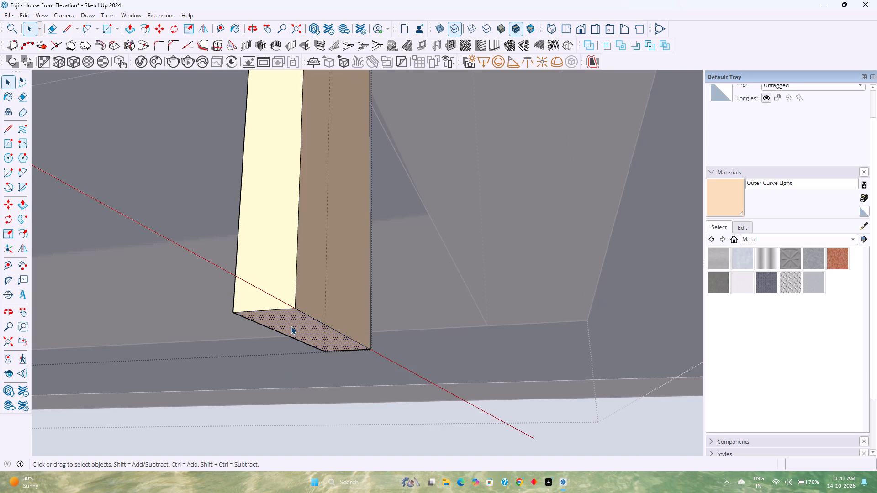
key(p)
click(291, 326)
scroll(294, 311, down, 11)
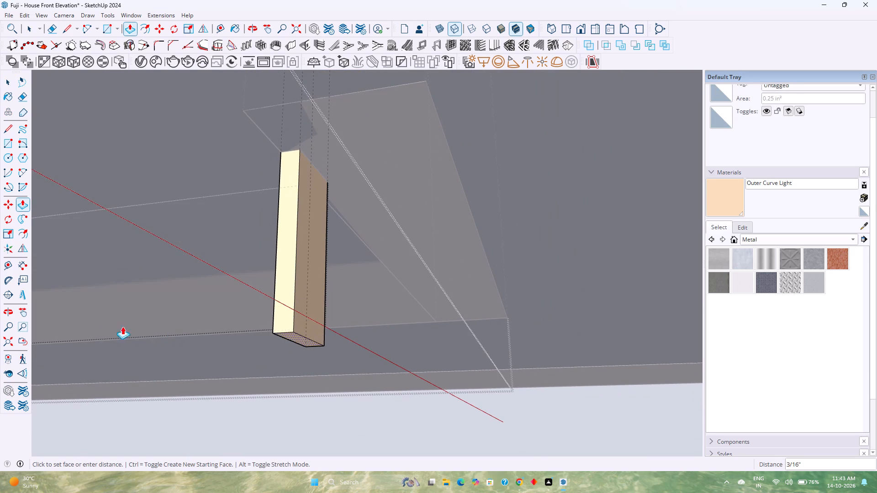
scroll(304, 266, down, 5)
middle_drag(306, 266, 298, 368)
scroll(296, 364, down, 5)
middle_drag(372, 184, 352, 260)
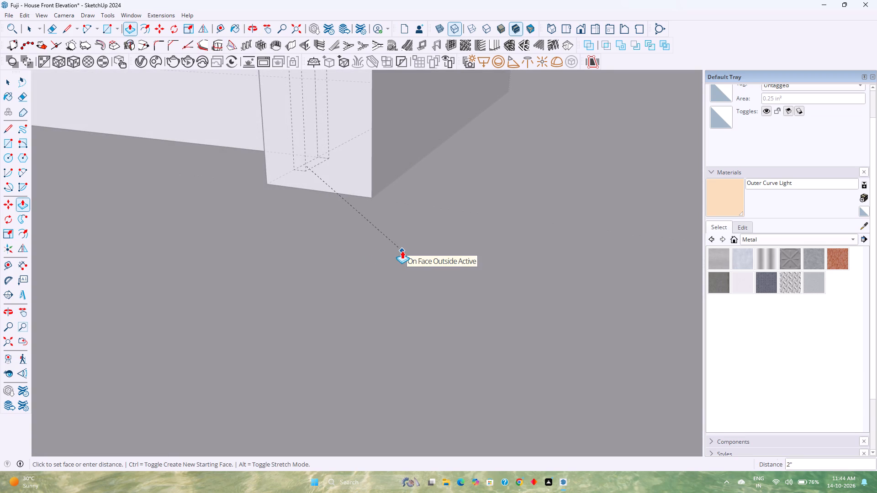
text(2')
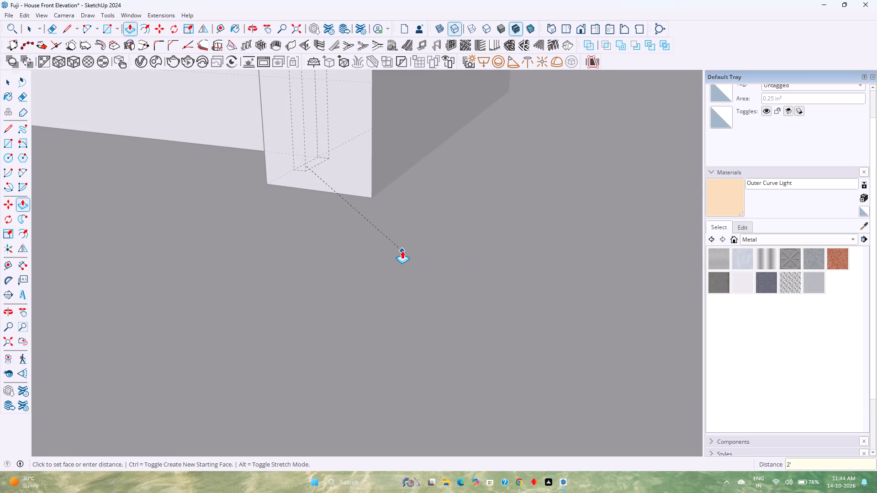
key(6)
key(shift+quotedbl)
key(Return)
key(space)
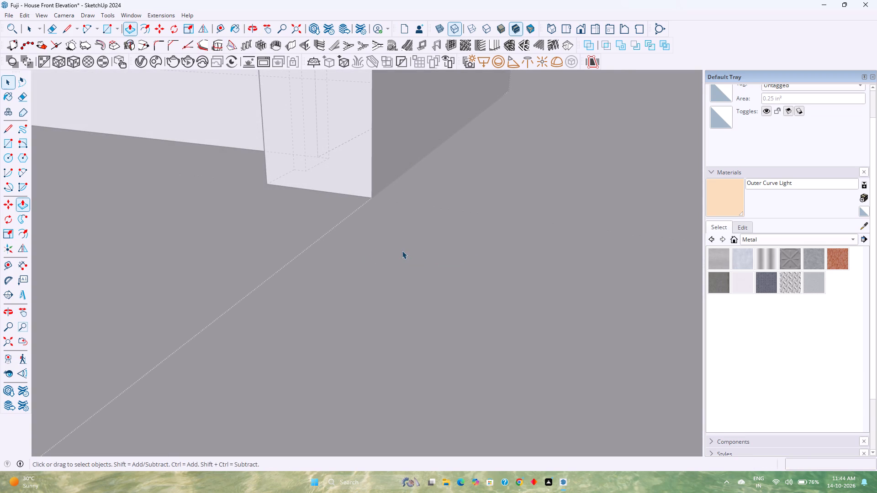
scroll(358, 236, down, 6)
key(Escape)
Close the curved frame's outer group, zoom to the whole model, and turn off the display of back edges.
key(k)
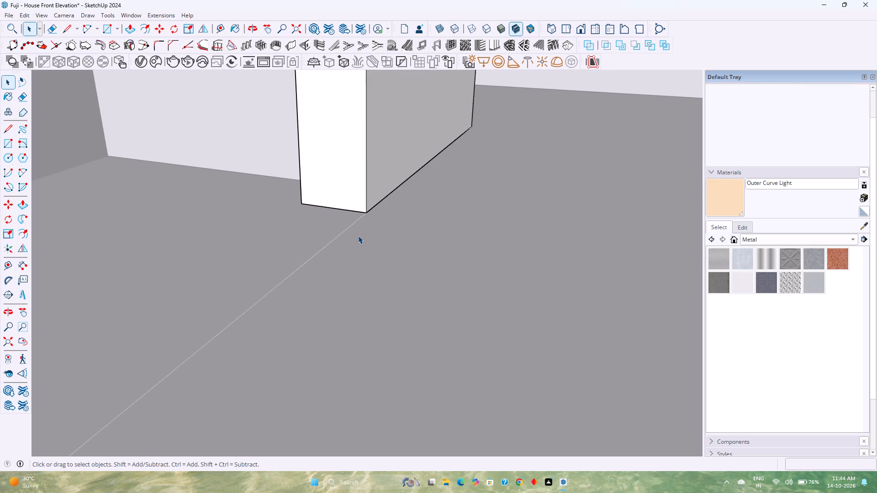
middle_drag(332, 192, 648, 182)
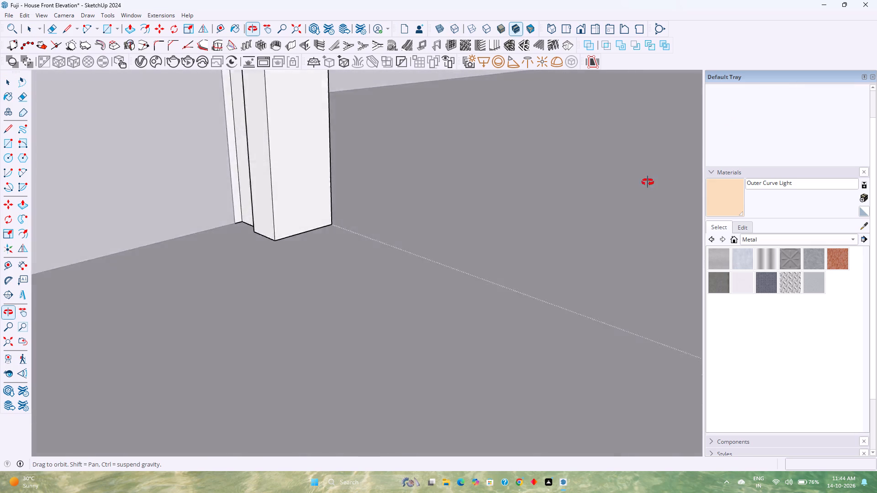
middle_drag(648, 182, 660, 182)
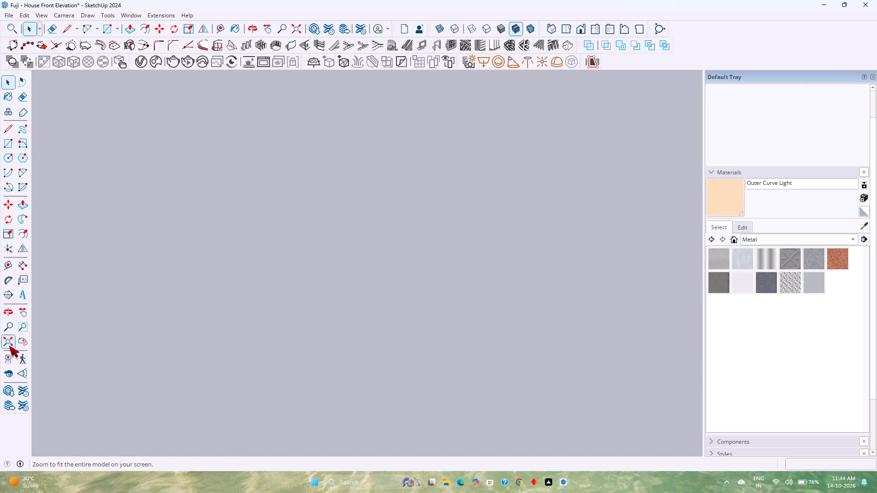
key(k)
scroll(243, 214, up, 18)
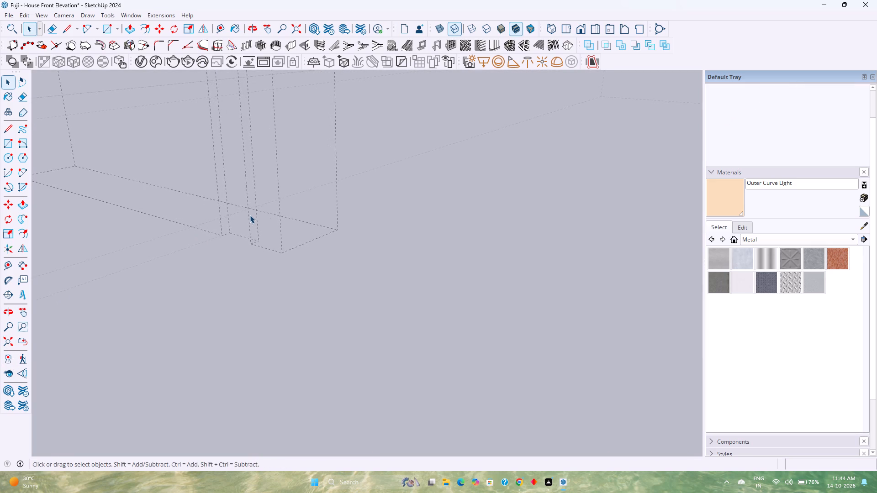
scroll(250, 215, up, 12)
shift+middle_drag(395, 242, 109, 358)
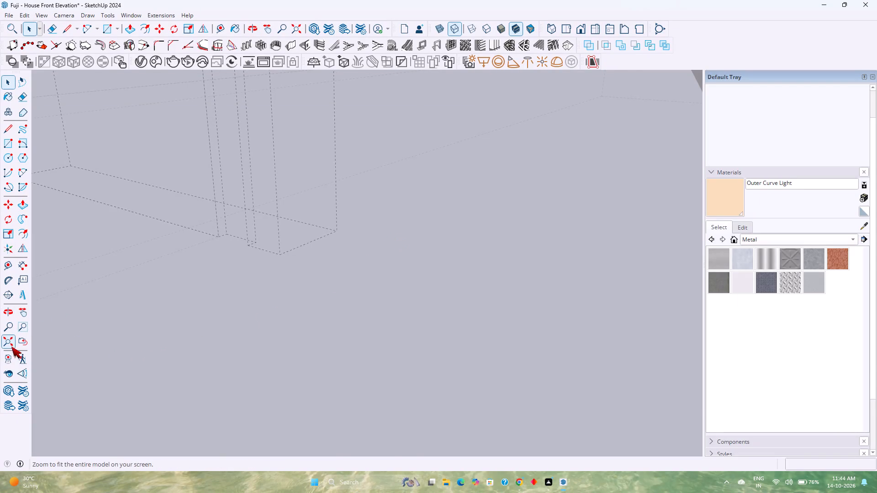
click(11, 346)
middle_drag(238, 275, 0, 336)
middle_drag(346, 320, 199, 325)
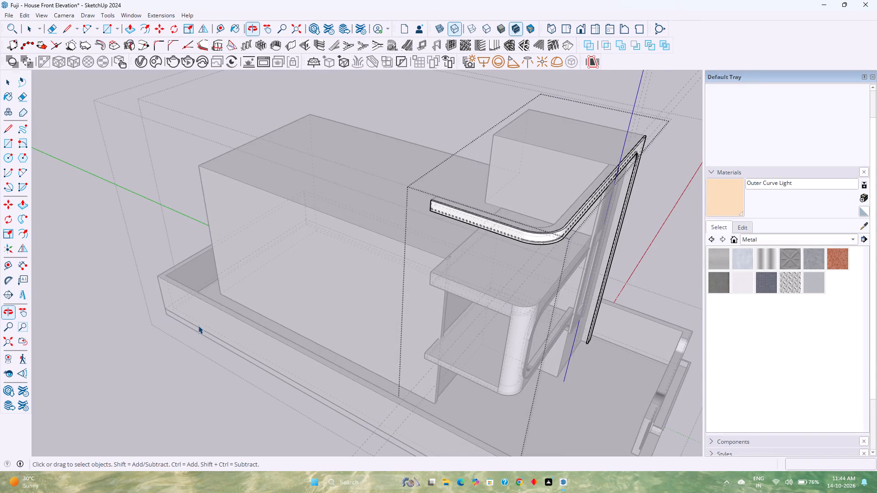
key(Escape)
key(k)
Select the curved frame's group, invert the selection, and hide all the other house geometry.
scroll(611, 217, up, 2)
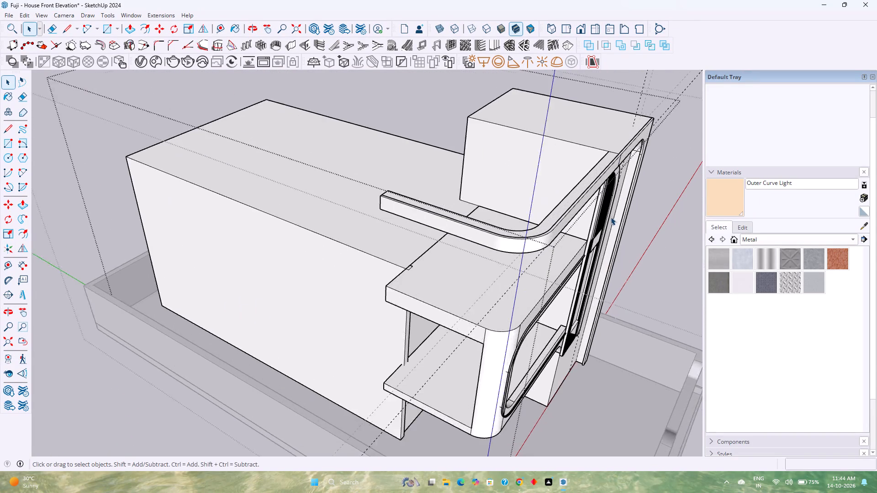
scroll(611, 217, up, 4)
click(544, 202)
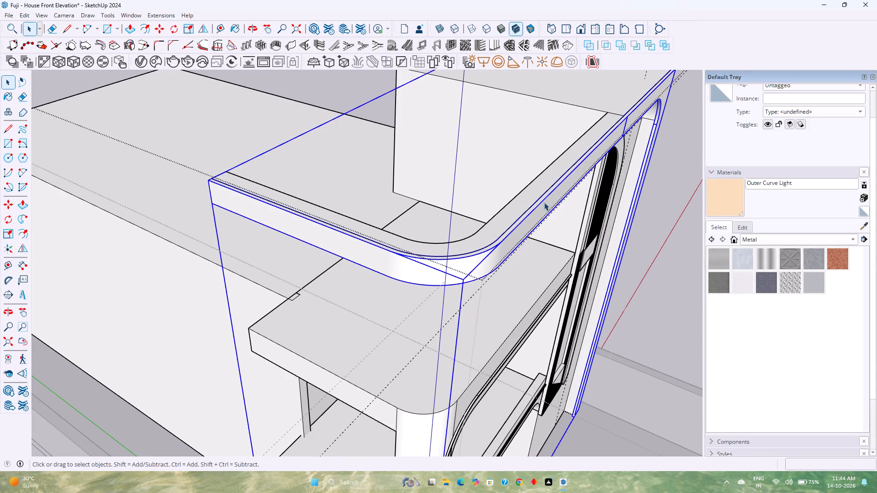
right_click(544, 202)
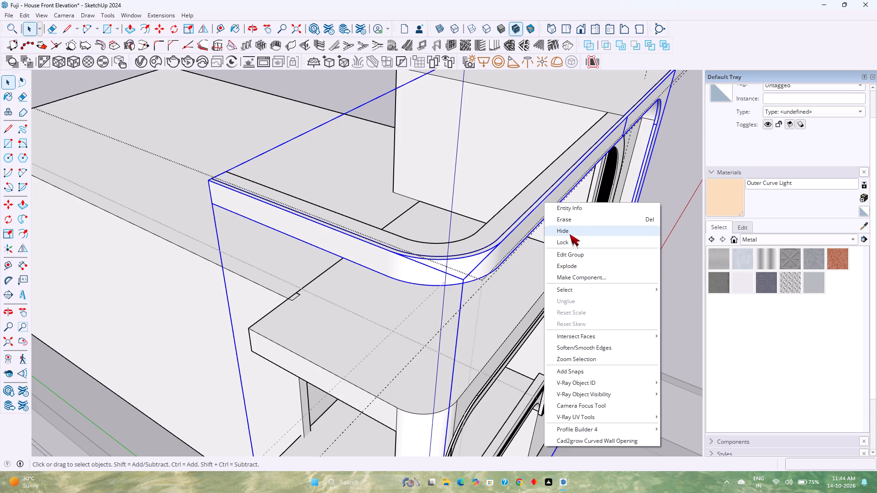
click(687, 300)
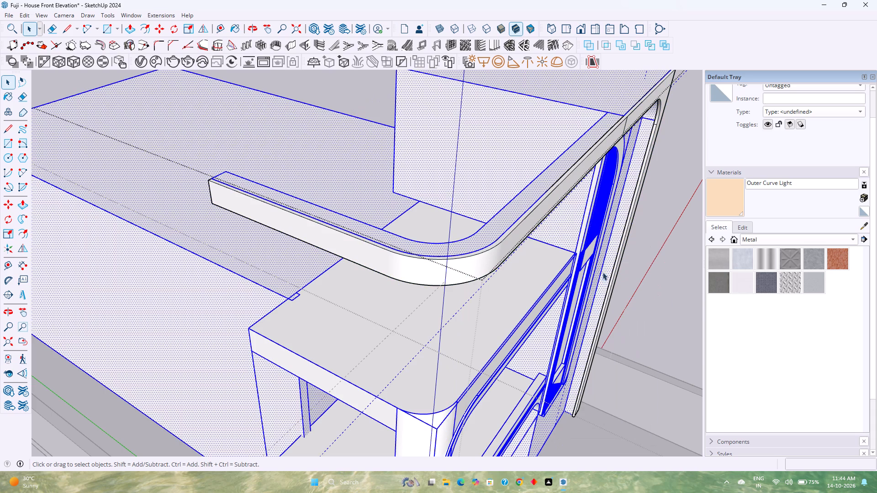
right_click(527, 204)
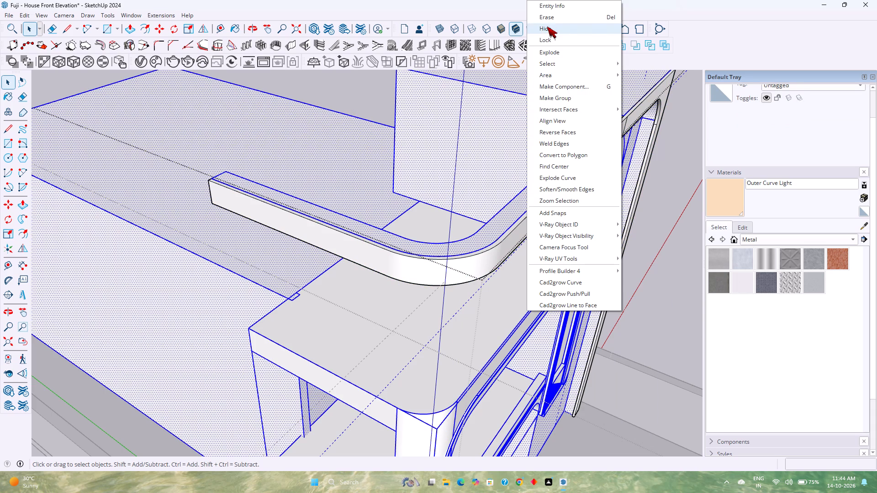
click(547, 26)
Open the frame's group and draw a line about 1" long across the light groove's open side at the foot.
middle_drag(490, 273, 844, 282)
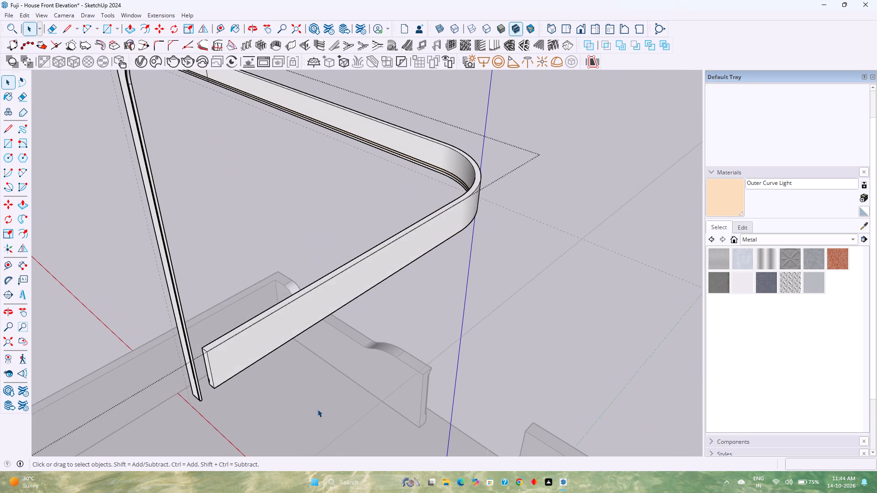
shift+middle_drag(282, 406, 539, 361)
scroll(490, 373, up, 5)
scroll(434, 339, up, 5)
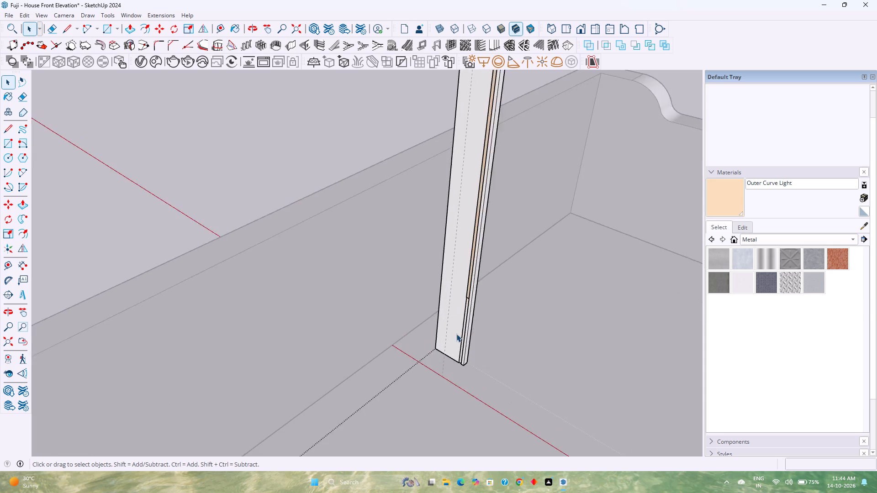
scroll(456, 334, up, 16)
shift+middle_drag(463, 402, 441, 424)
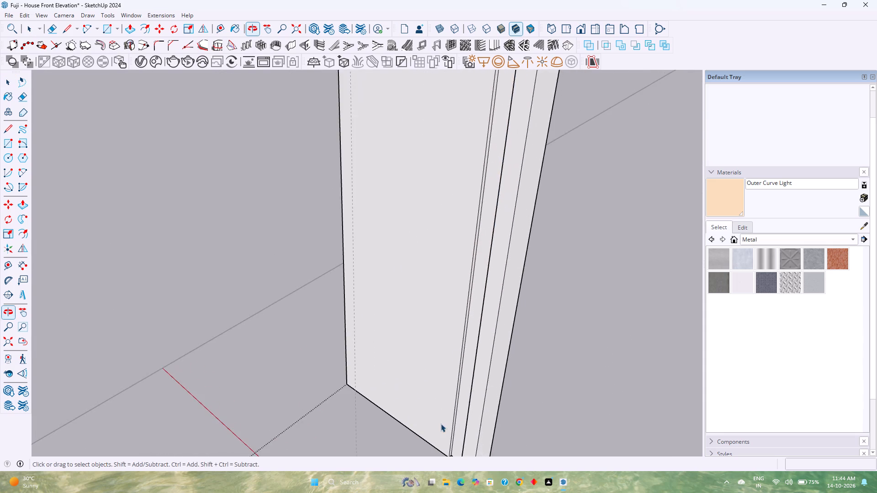
scroll(441, 420, down, 6)
shift+middle_drag(438, 414, 410, 393)
scroll(428, 424, up, 6)
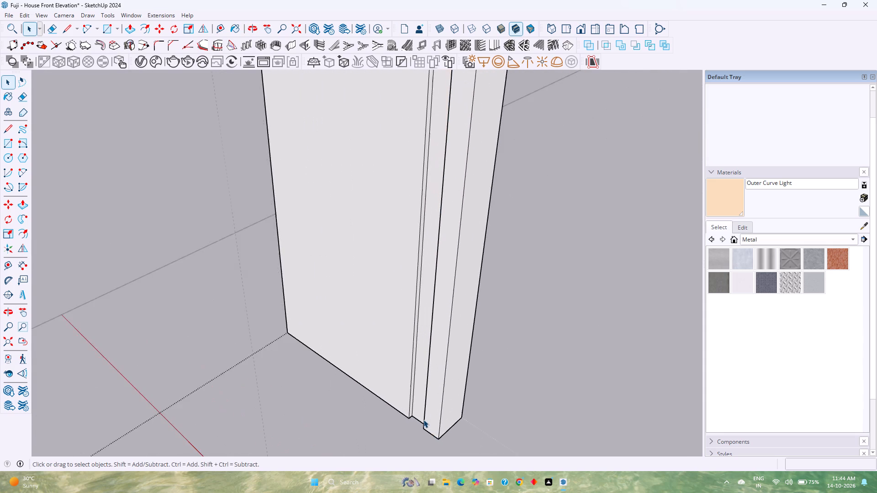
scroll(423, 420, up, 5)
double_click(405, 406)
scroll(405, 406, up, 6)
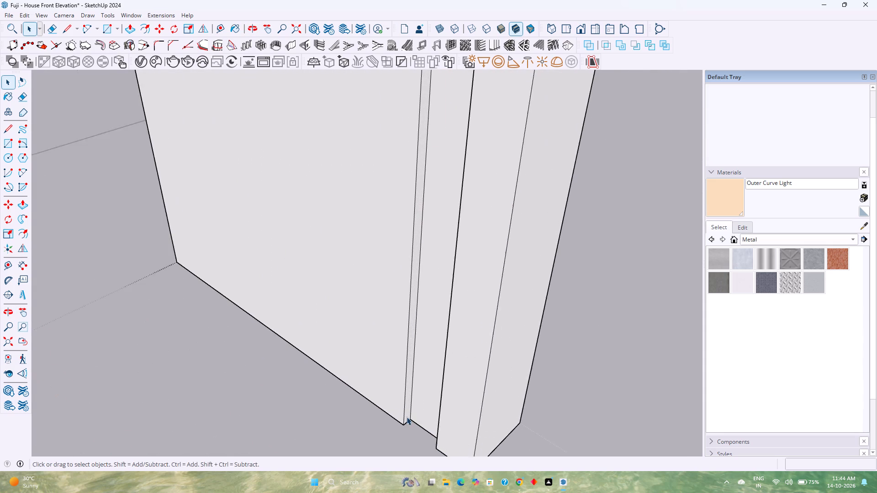
scroll(407, 417, up, 10)
click(407, 419)
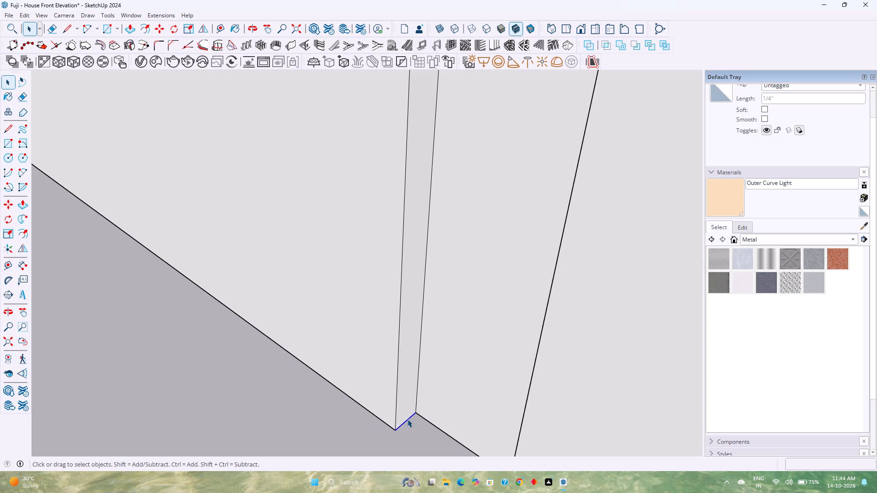
key(l)
scroll(407, 419, down, 3)
shift+middle_drag(407, 419, 365, 354)
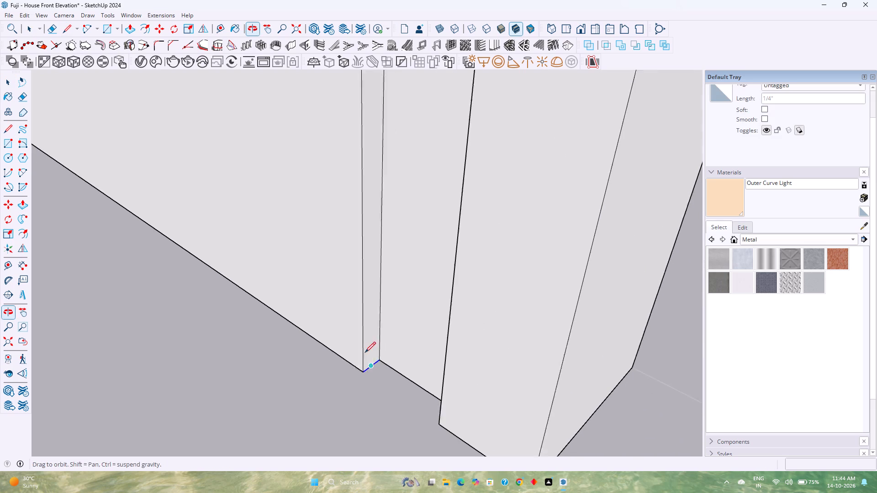
click(355, 363)
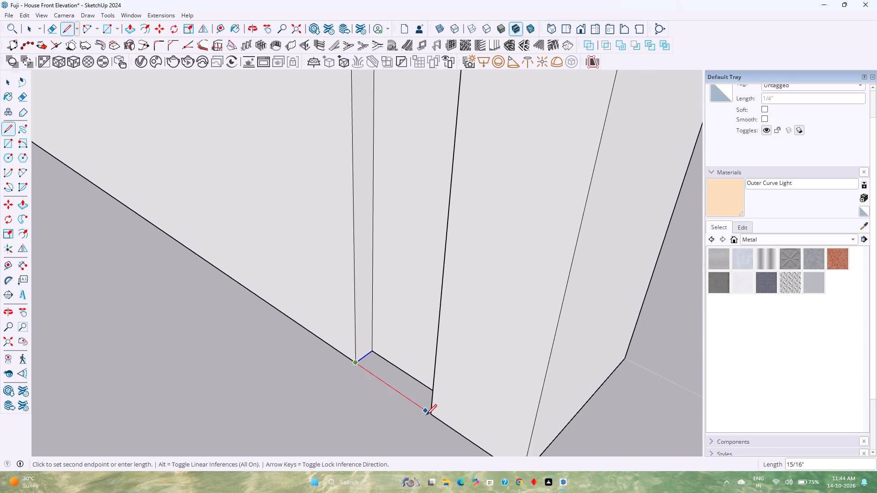
click(429, 416)
key(space)
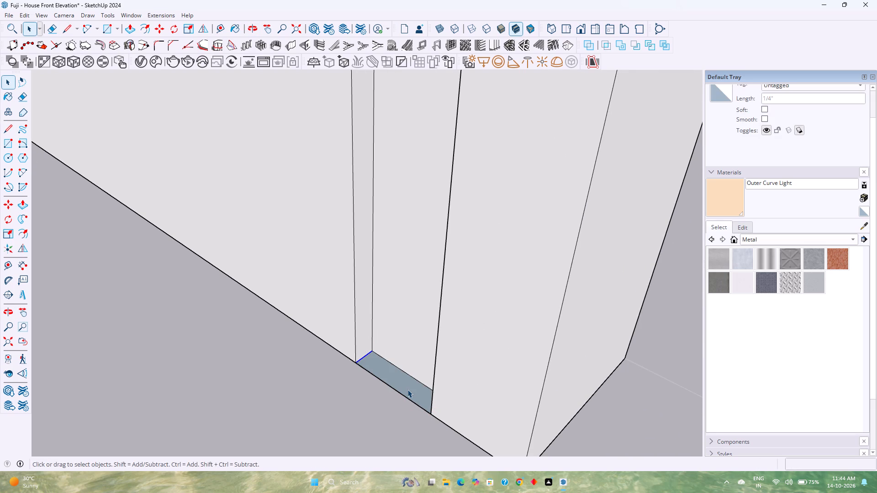
Push the new groove face up 2'4" with Push/Pull to the light strip's lower end.
key(p)
click(407, 386)
scroll(412, 342, down, 9)
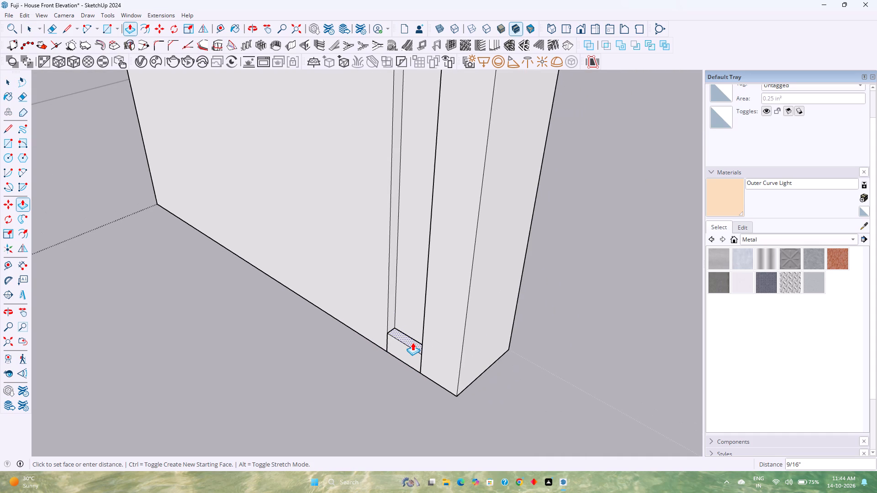
shift+middle_drag(412, 334, 428, 477)
scroll(428, 336, down, 5)
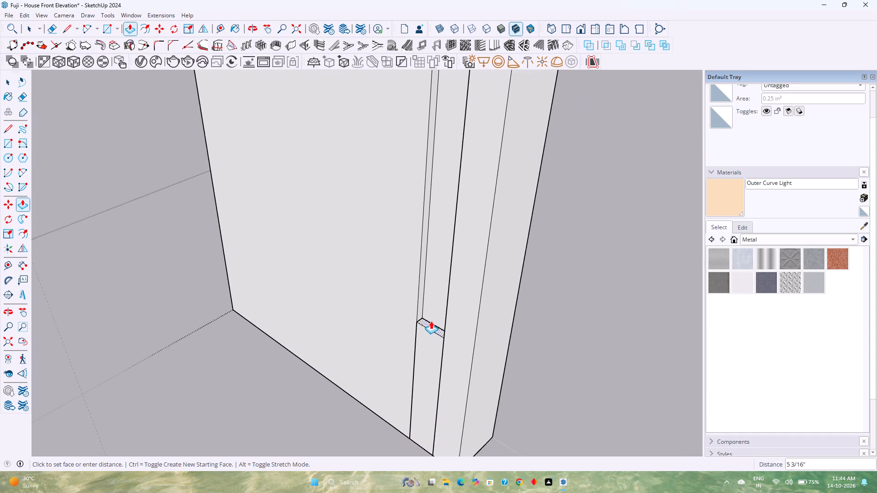
shift+middle_drag(431, 318, 430, 427)
scroll(433, 317, down, 5)
shift+middle_drag(433, 317, 408, 445)
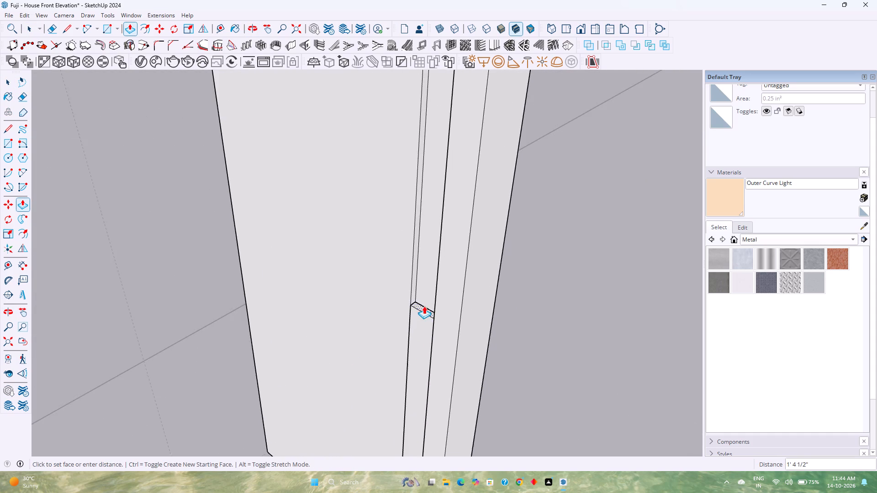
scroll(424, 305, down, 9)
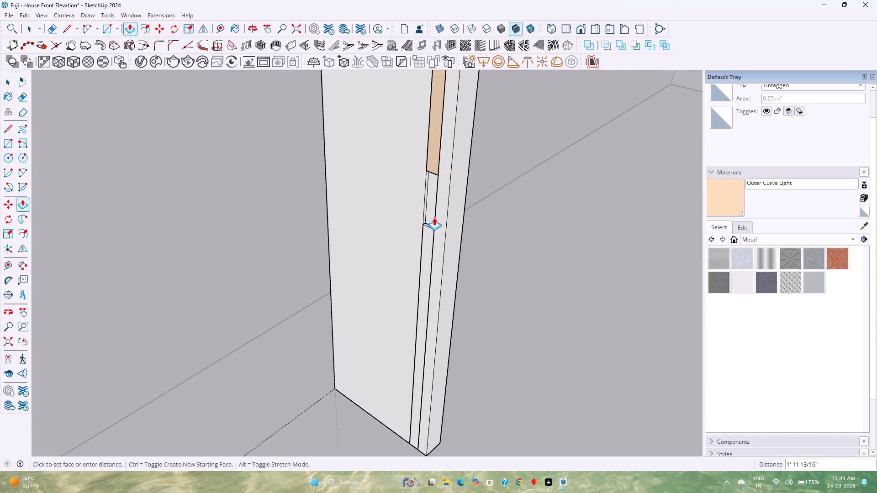
click(427, 172)
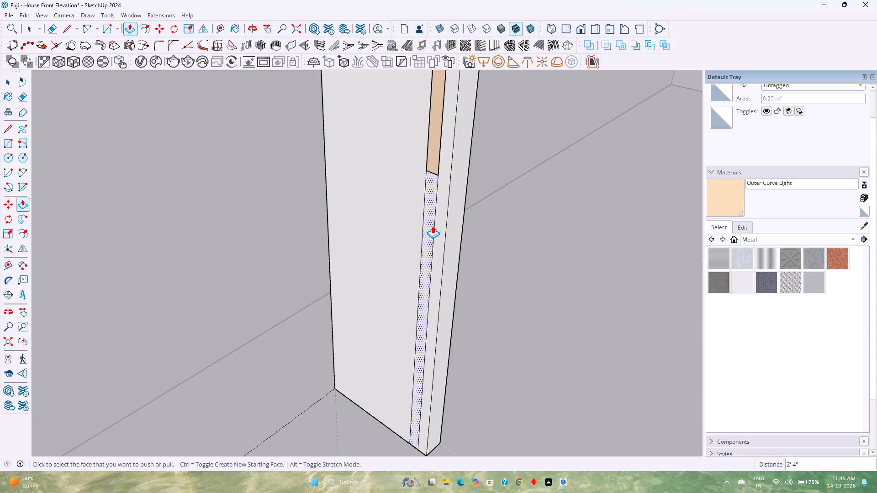
Erase the two leftover vertical edges on the filled groove below the light strip.
key(e)
click(433, 237)
click(423, 232)
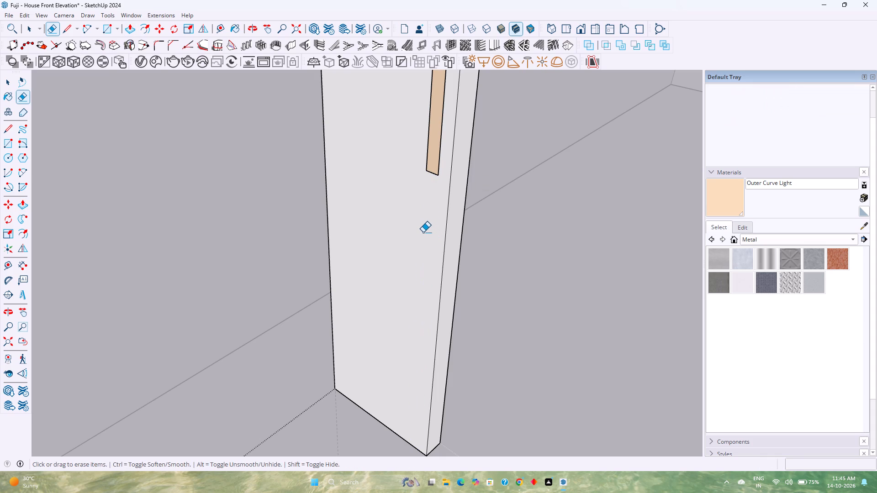
Close the curved frame's group and unhide all the hidden house geometry so the whole model shows.
key(space)
scroll(413, 255, down, 11)
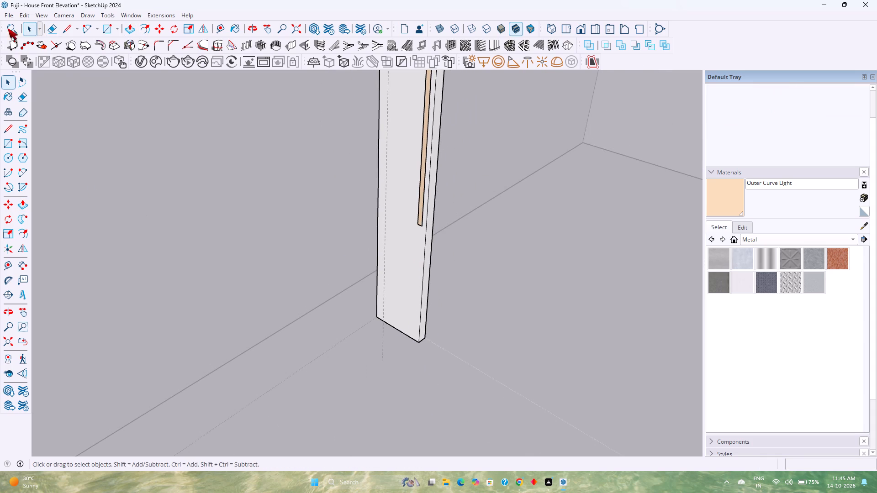
click(27, 13)
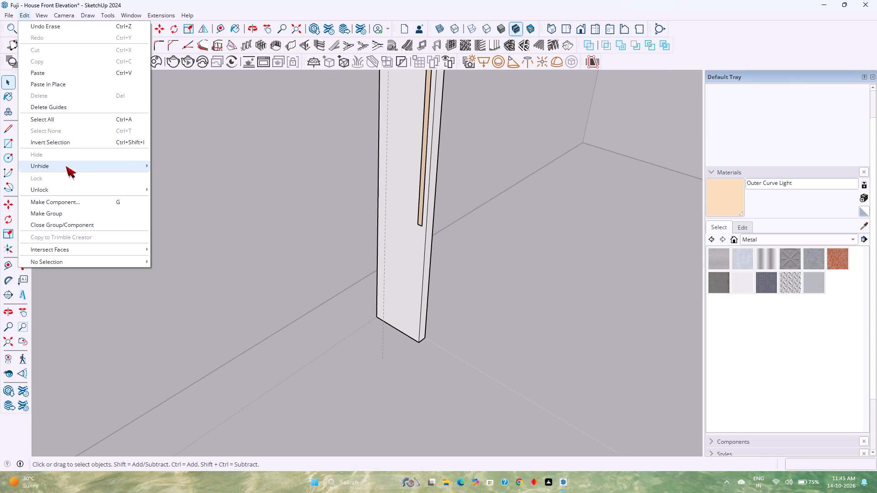
click(174, 185)
scroll(237, 249, down, 4)
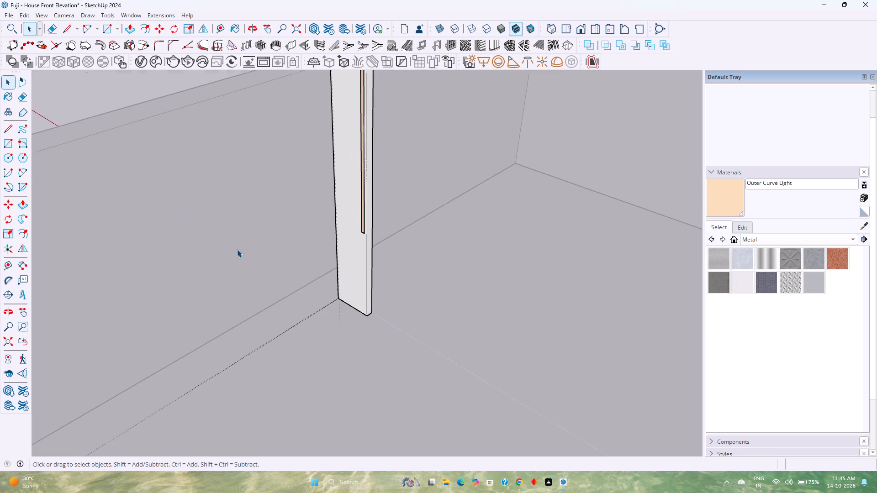
key(Escape)
scroll(237, 249, down, 1)
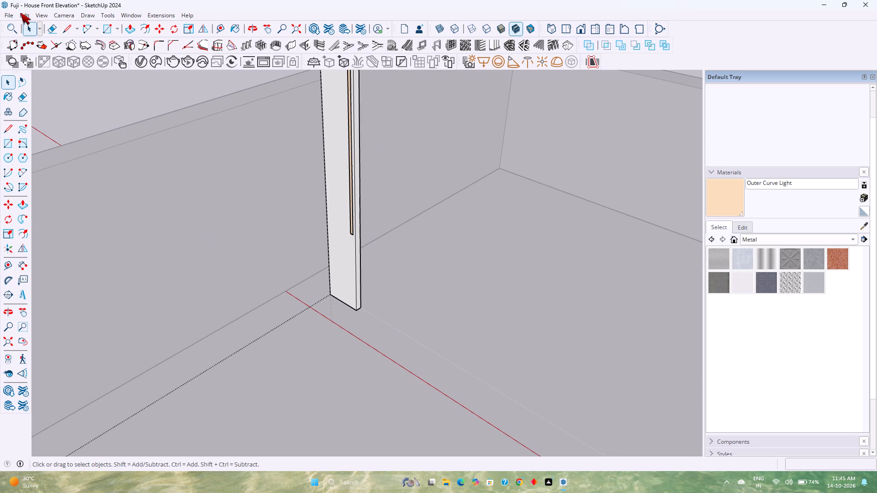
click(21, 13)
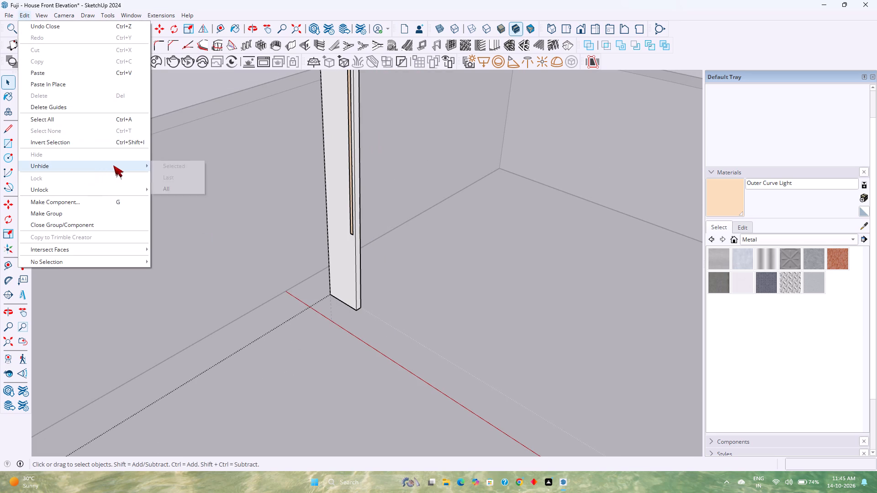
click(173, 189)
scroll(197, 234, down, 4)
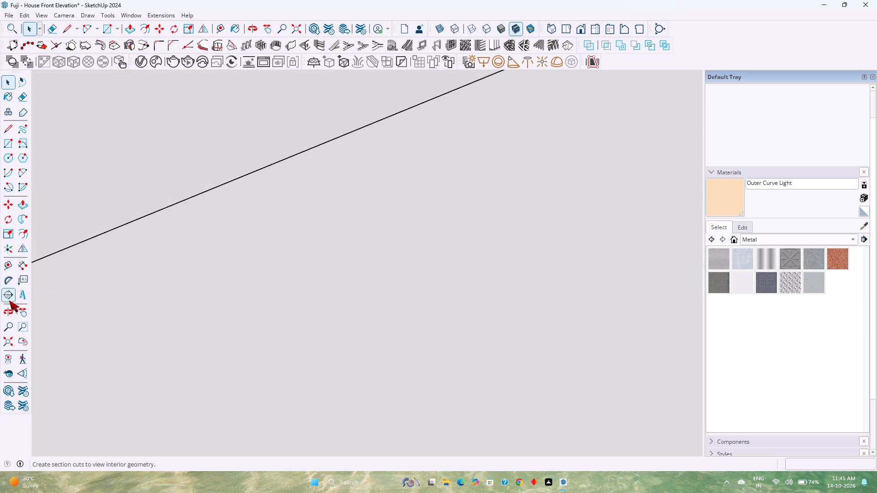
click(8, 339)
middle_drag(216, 312, 0, 340)
middle_drag(389, 319, 68, 257)
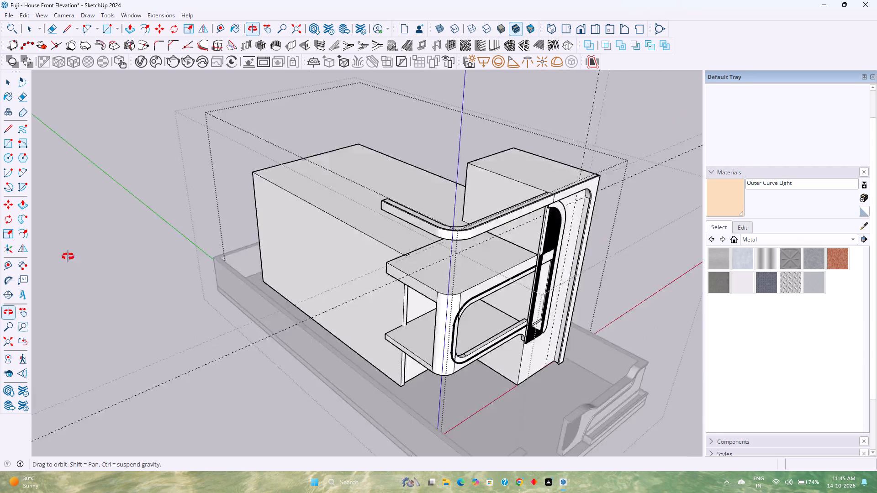
middle_drag(68, 257, 55, 253)
Delete the guides within the open house group.
click(27, 17)
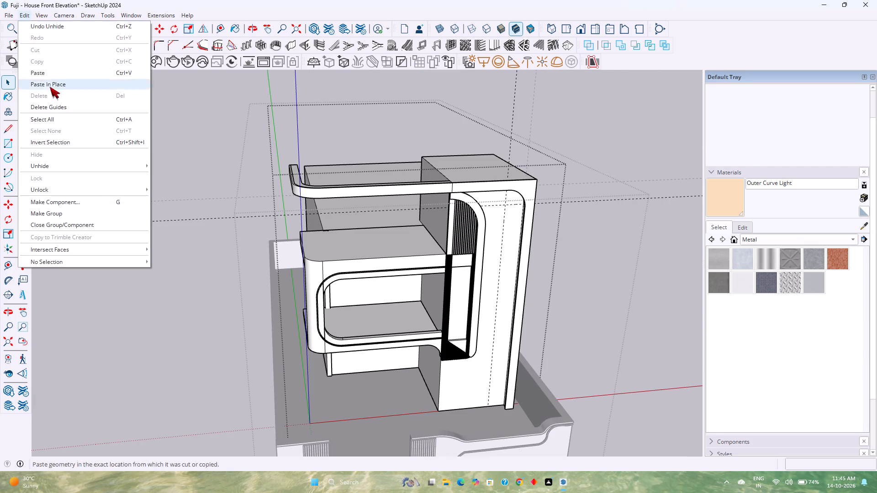
click(56, 105)
Open the curved frame's group and delete the vertical edge dividing the front face of its top band.
middle_drag(434, 269, 390, 227)
scroll(462, 180, up, 5)
shift+middle_drag(442, 195, 458, 290)
middle_drag(446, 295, 439, 254)
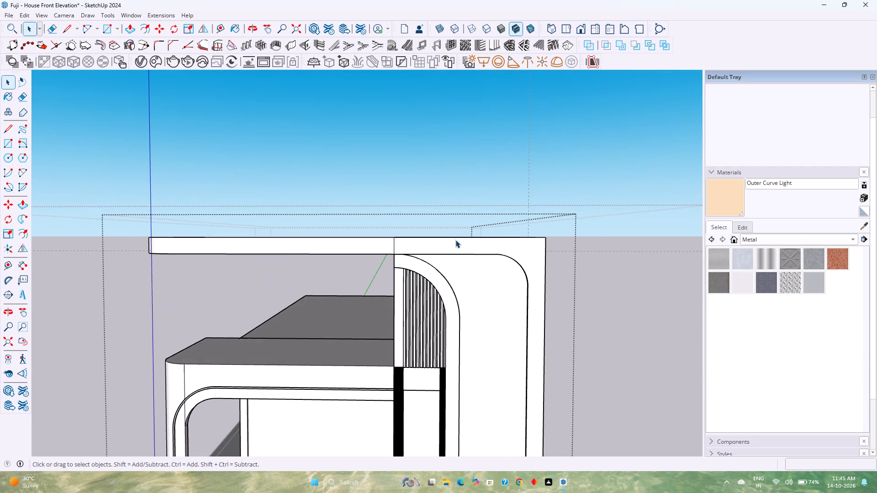
scroll(358, 252, up, 6)
middle_drag(418, 255, 479, 351)
double_click(428, 239)
scroll(421, 238, up, 2)
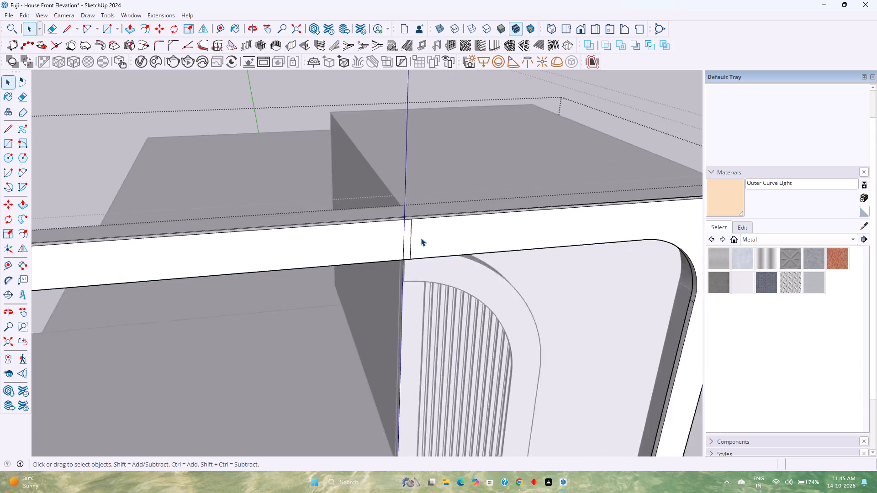
scroll(421, 238, up, 5)
click(406, 245)
click(409, 244)
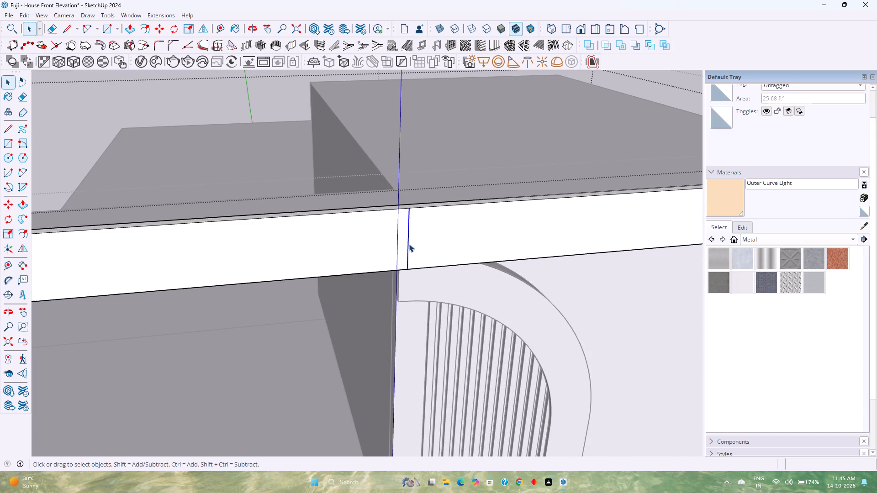
key(Delete)
Close the frame's group and delete the short edge on the roof surface between the tower top and the frame's band.
middle_drag(409, 244, 463, 356)
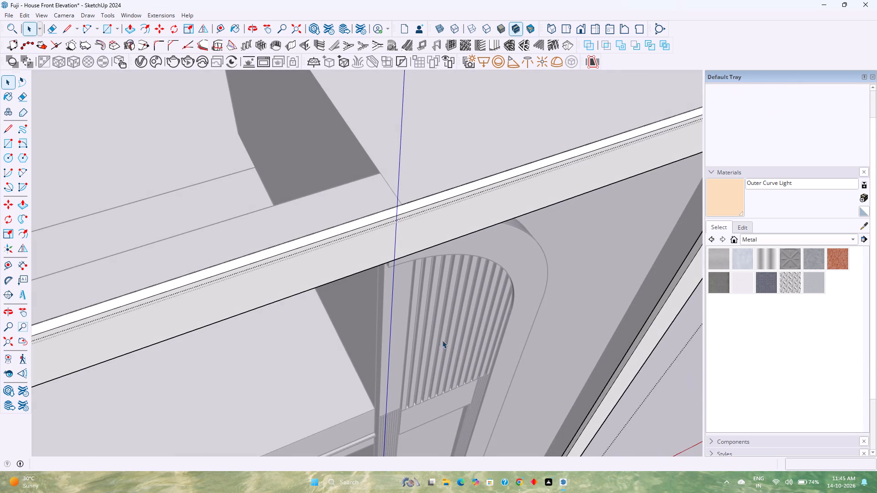
key(Escape)
click(392, 189)
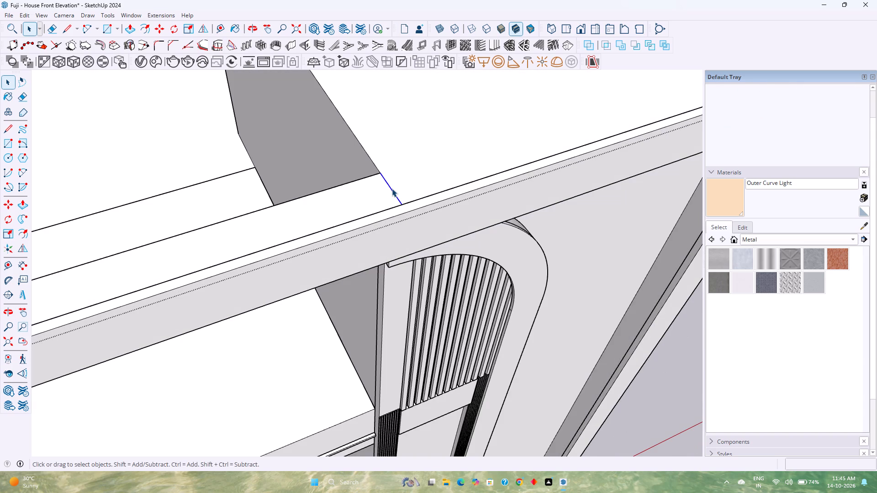
key(Delete)
Close the house group, set the standard front view, and delete the remaining guides from the model.
middle_drag(387, 221, 407, 199)
scroll(412, 194, down, 6)
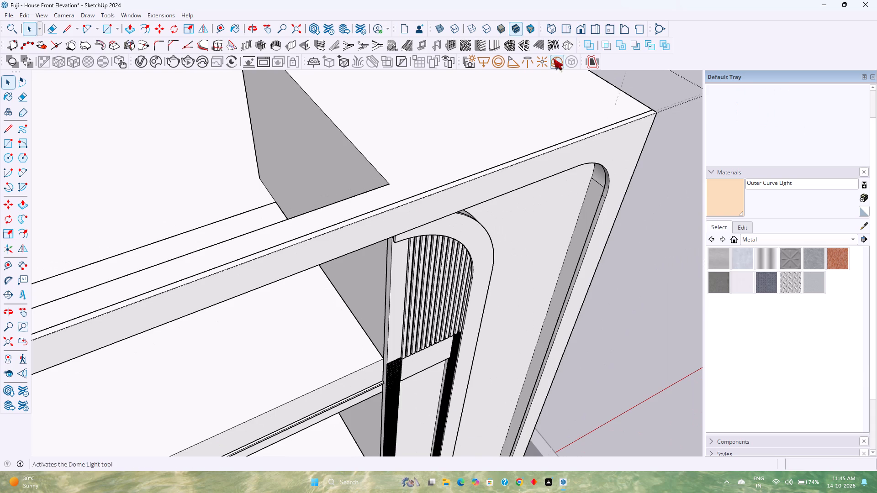
click(586, 32)
scroll(460, 190, down, 10)
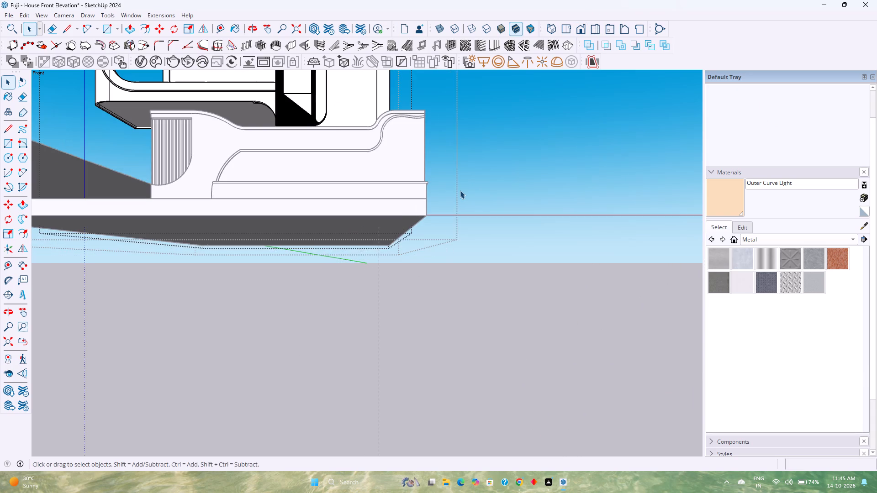
key(Escape)
click(581, 29)
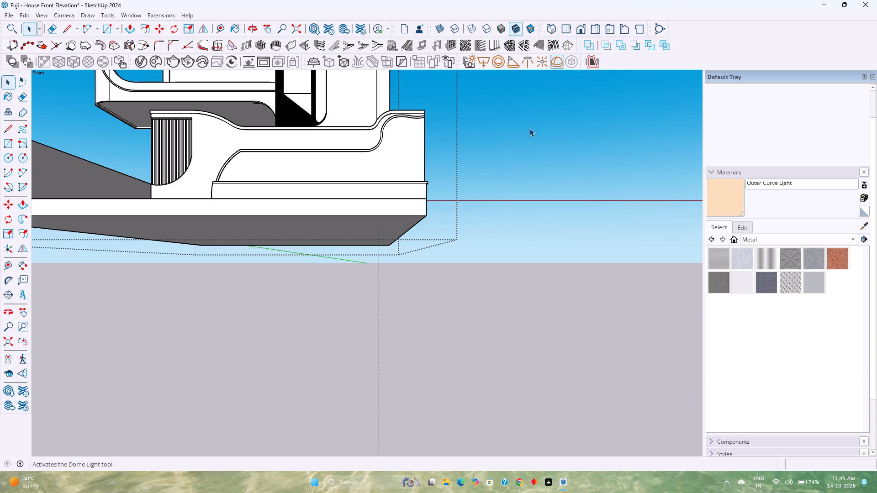
shift+middle_drag(389, 253, 442, 391)
shift+middle_drag(431, 366, 414, 334)
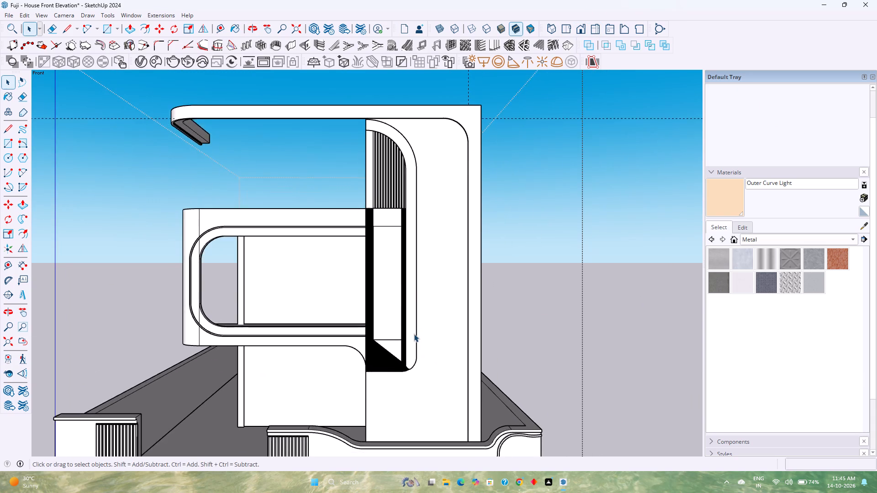
scroll(414, 334, down, 1)
click(29, 17)
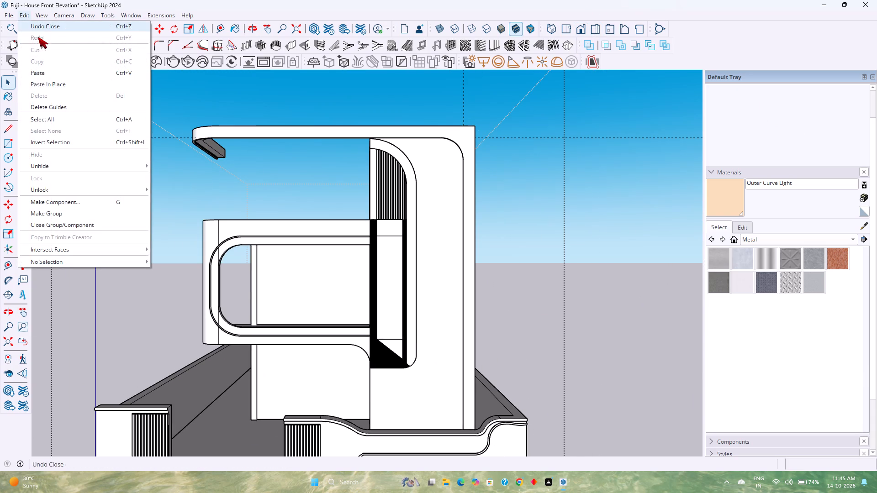
click(77, 108)
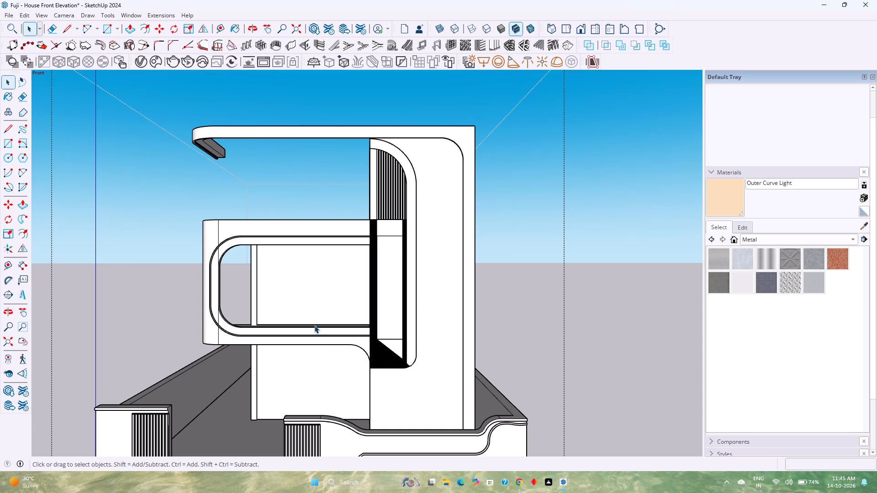
Save the house front elevation model.
shift+middle_drag(326, 341, 322, 320)
key(ctrl+s)
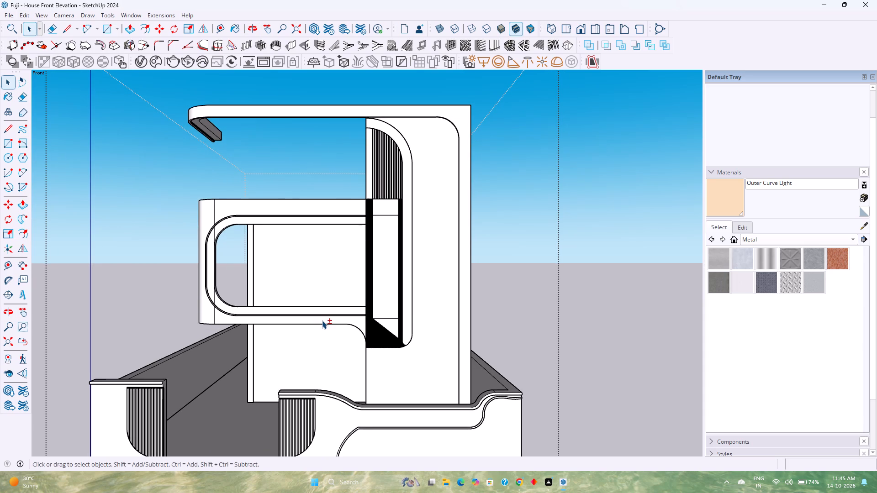
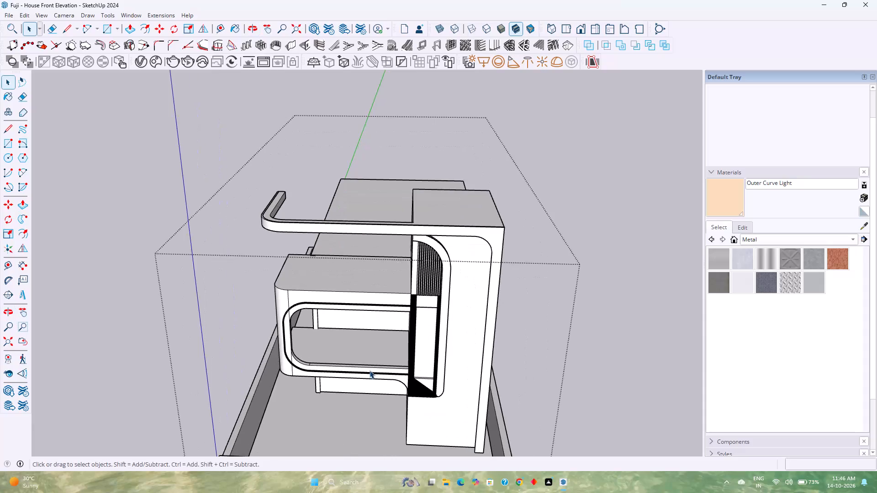
Open the house group for editing and select the geometry connected to the curved roof beam.
middle_drag(370, 370, 524, 393)
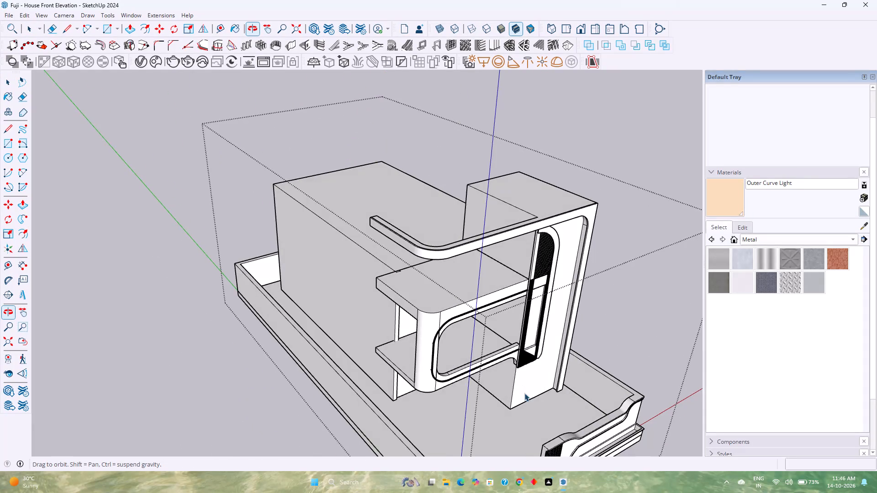
scroll(520, 293, up, 3)
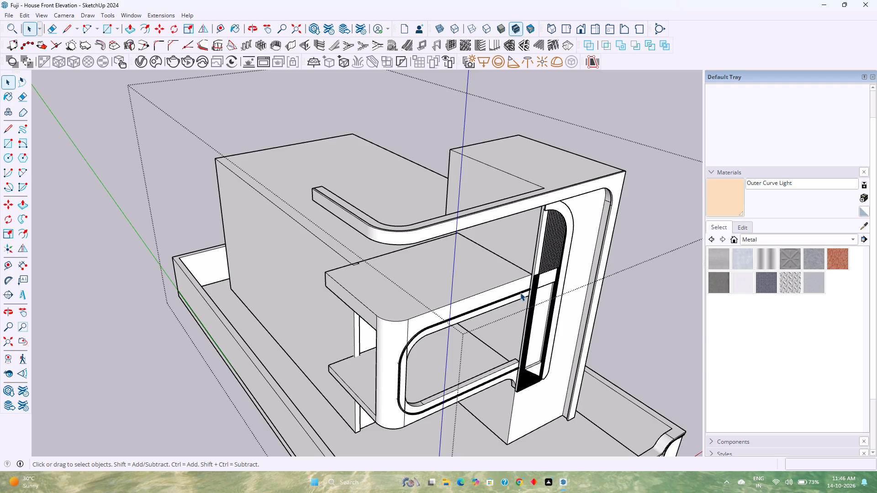
middle_drag(499, 201, 677, 254)
middle_drag(466, 227, 500, 233)
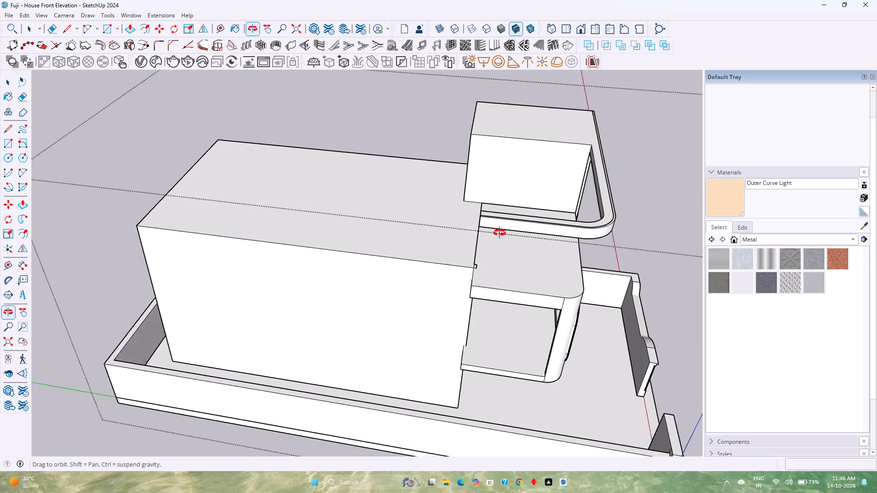
middle_drag(500, 233, 689, 223)
scroll(627, 107, up, 7)
middle_drag(561, 127, 638, 182)
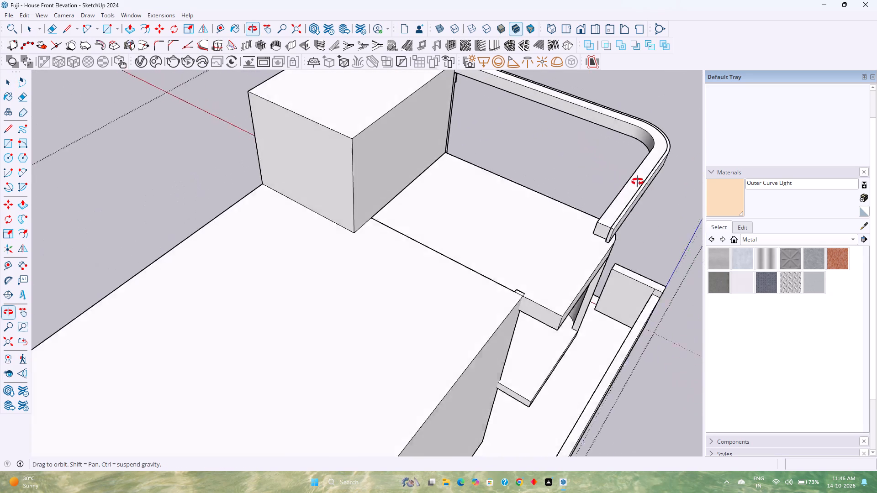
middle_drag(638, 182, 668, 217)
scroll(655, 194, up, 4)
click(669, 177)
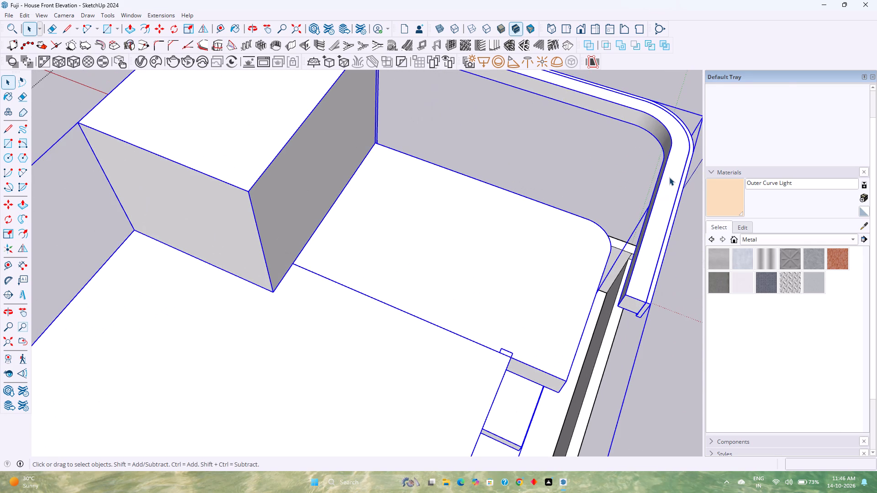
double_click(669, 177)
click(669, 177)
scroll(669, 177, up, 2)
click(669, 177)
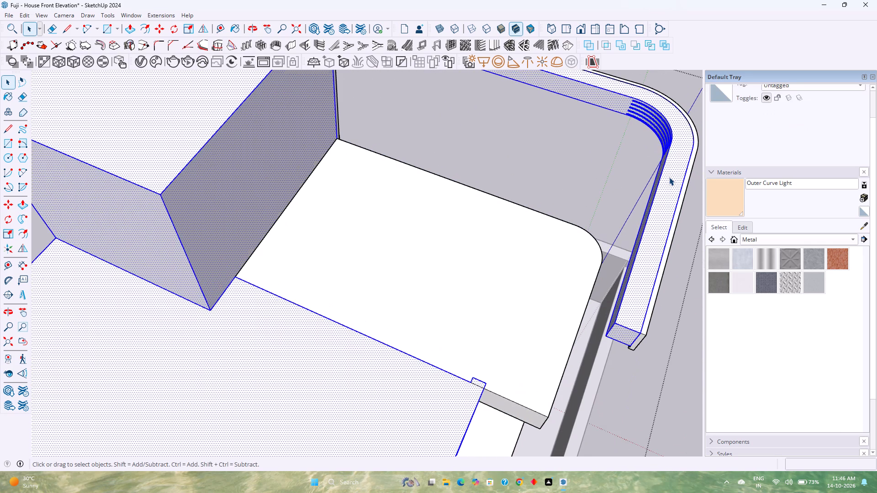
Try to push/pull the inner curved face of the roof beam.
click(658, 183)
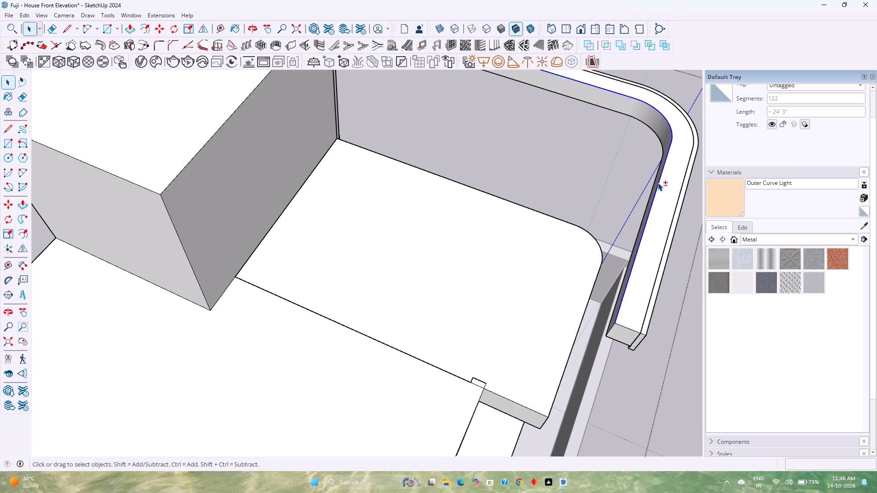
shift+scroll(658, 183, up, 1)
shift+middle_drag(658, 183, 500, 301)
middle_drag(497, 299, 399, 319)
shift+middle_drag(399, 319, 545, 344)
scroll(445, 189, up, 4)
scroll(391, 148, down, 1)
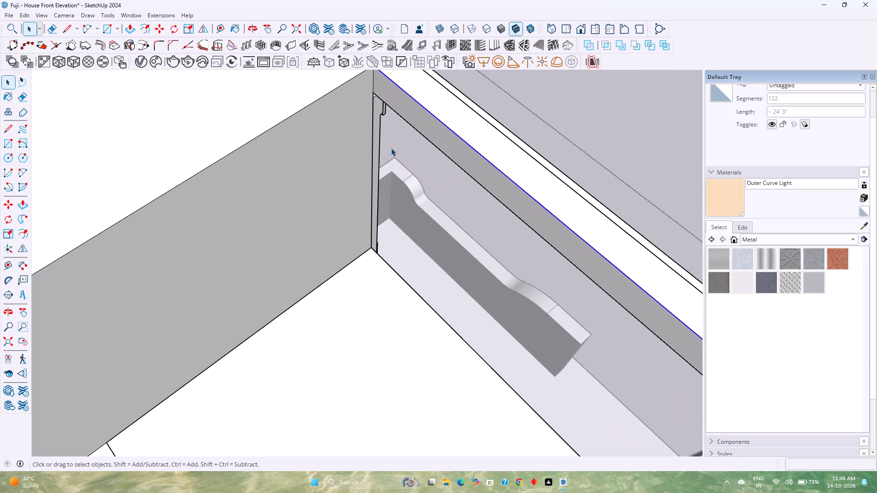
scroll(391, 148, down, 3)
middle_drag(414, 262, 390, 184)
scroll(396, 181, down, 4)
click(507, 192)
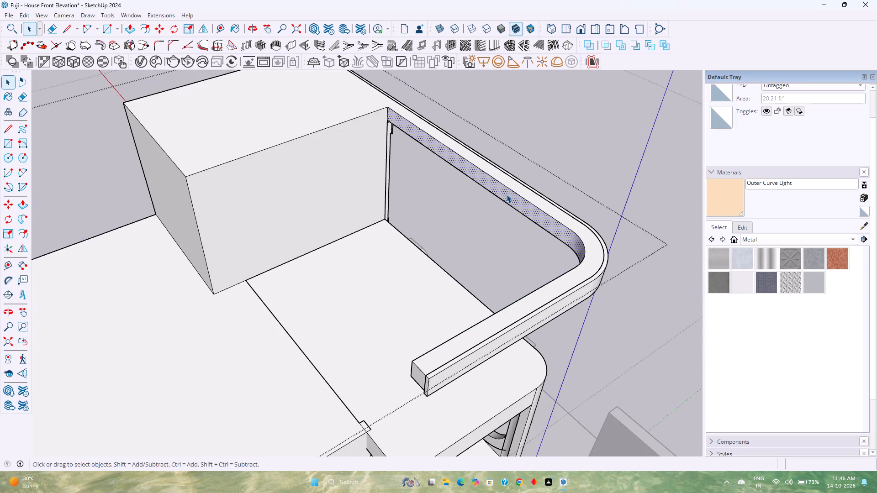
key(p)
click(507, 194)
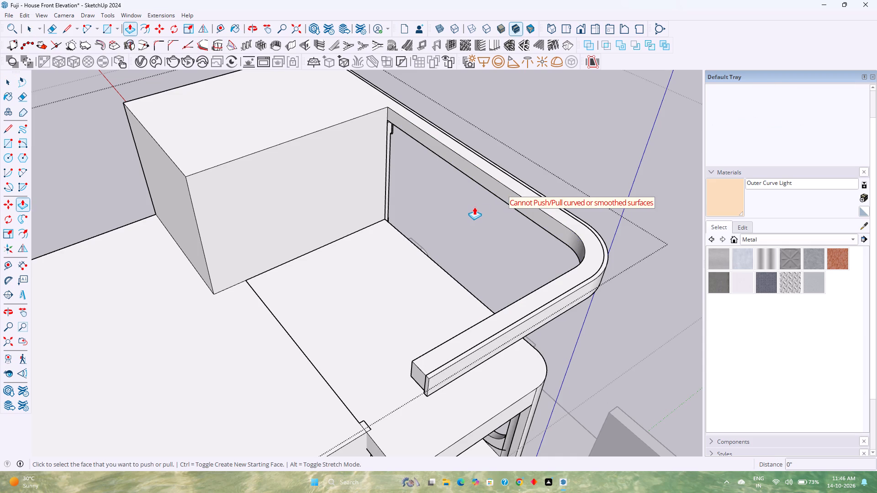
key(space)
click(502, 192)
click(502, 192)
Draw a 15' line from the inner corner of the roof beam's free end to the roof block's edge, closing the opening with a face.
scroll(502, 192, up, 3)
middle_drag(503, 192, 524, 201)
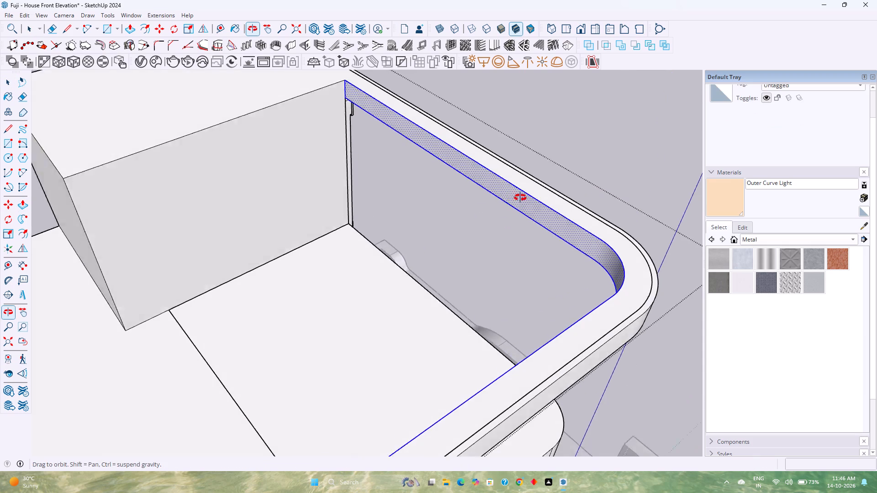
middle_drag(524, 201, 646, 253)
middle_click(646, 253)
scroll(646, 253, down, 3)
middle_drag(646, 253, 598, 232)
scroll(598, 232, up, 1)
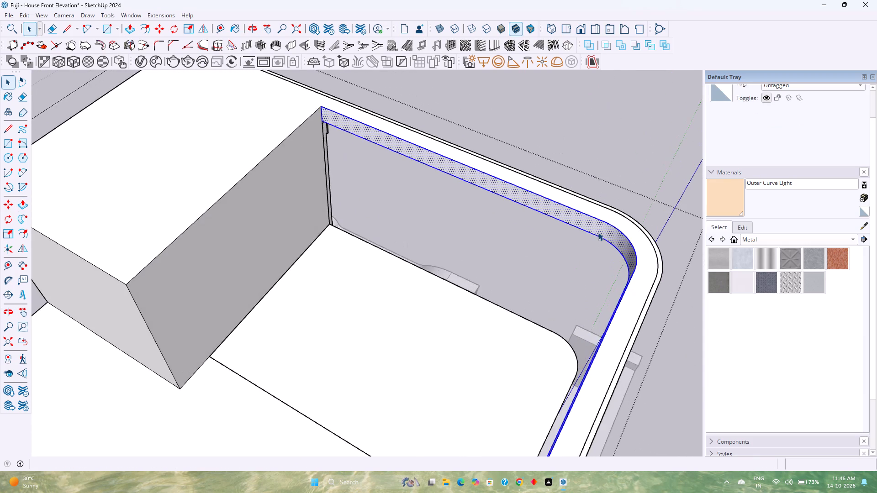
scroll(598, 232, down, 4)
middle_drag(586, 260, 482, 231)
scroll(380, 256, up, 1)
middle_drag(380, 256, 502, 207)
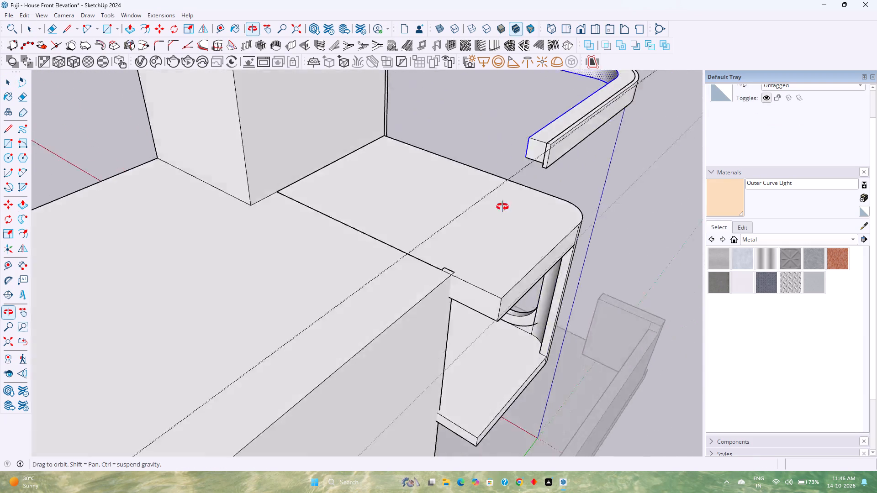
middle_drag(502, 207, 510, 204)
middle_click(510, 204)
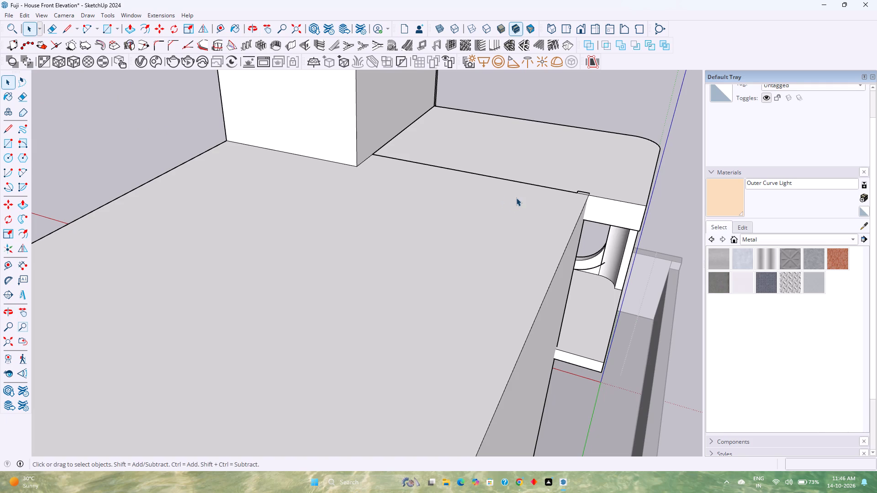
scroll(516, 198, down, 2)
shift+middle_drag(516, 198, 403, 378)
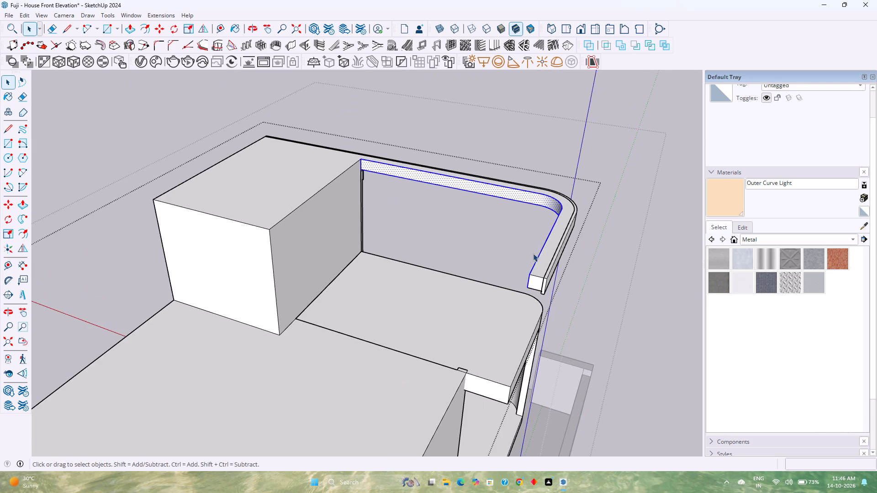
middle_drag(539, 254, 562, 313)
click(575, 312)
scroll(575, 312, up, 4)
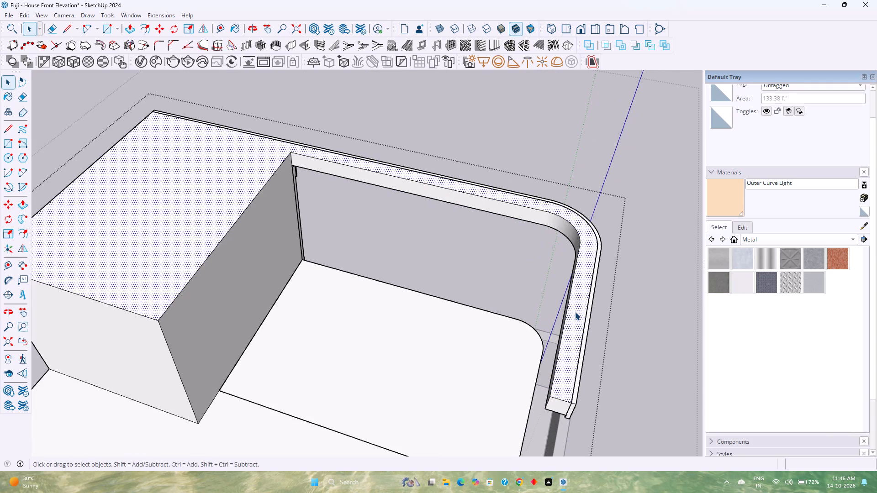
key(l)
click(550, 397)
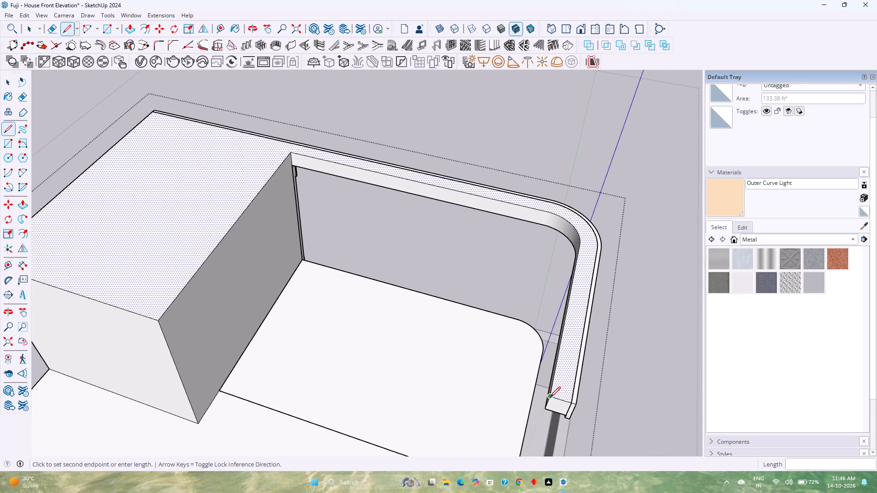
click(183, 284)
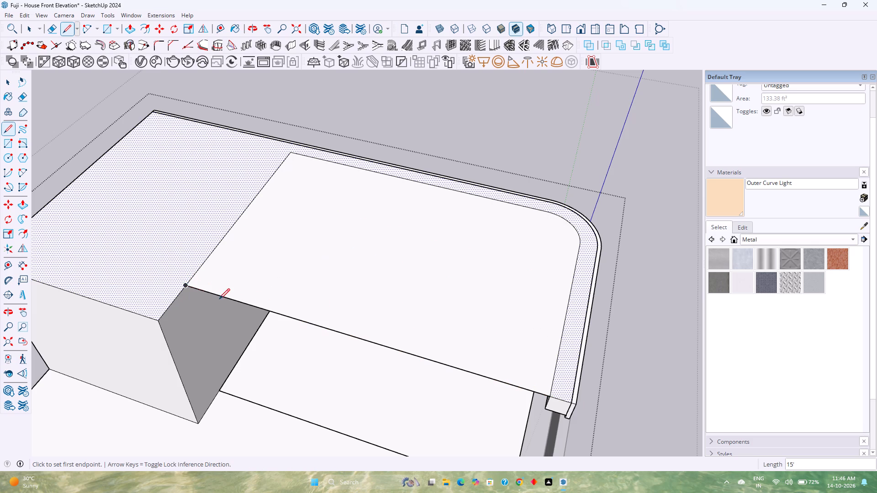
Push/pull the new roof face down 6" to form a slab.
key(p)
key(Escape)
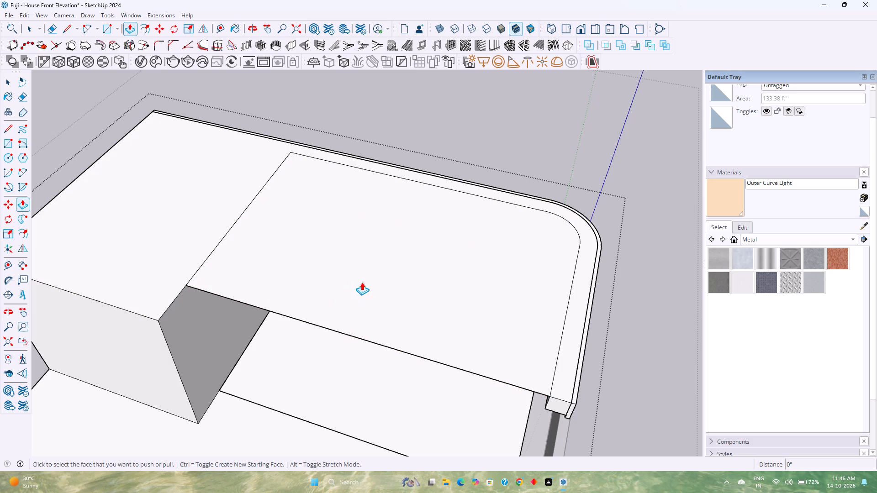
click(346, 301)
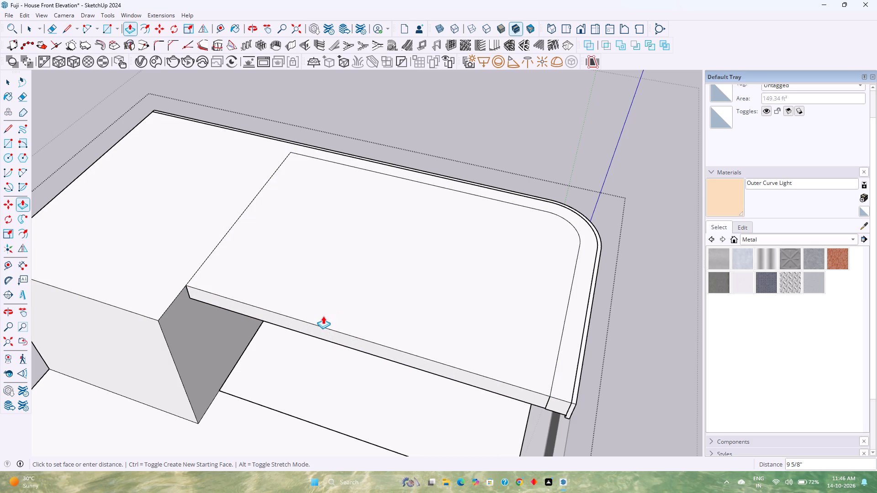
key(6)
key(Return)
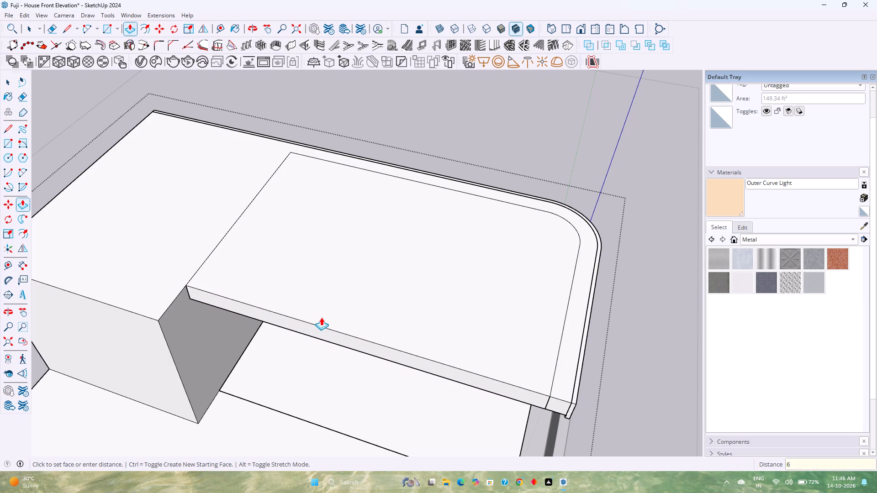
Delete the curved seam edge between the new slab and the roof beam on the top surface.
middle_drag(373, 350, 341, 297)
scroll(347, 279, up, 4)
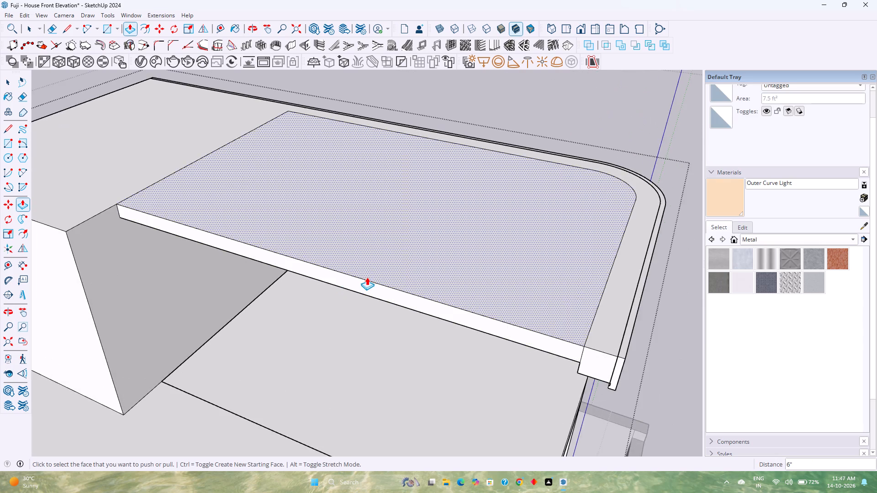
scroll(367, 277, up, 1)
ctrl+middle_drag(367, 277, 375, 285)
shift+middle_drag(381, 283, 383, 322)
middle_drag(376, 354, 366, 291)
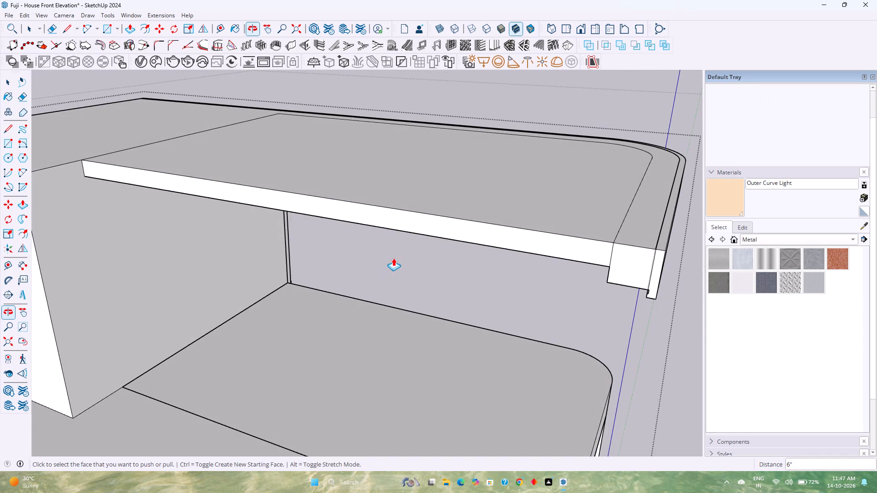
shift+middle_drag(393, 258, 372, 317)
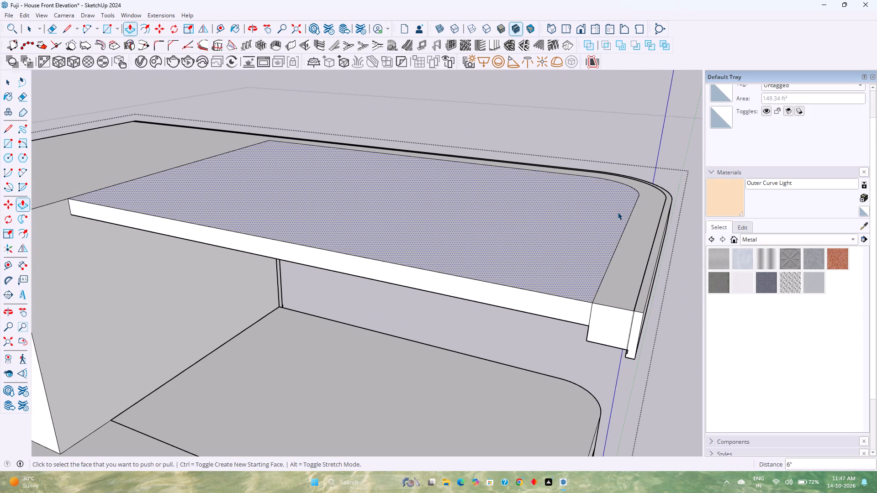
key(space)
scroll(626, 221, up, 2)
click(617, 248)
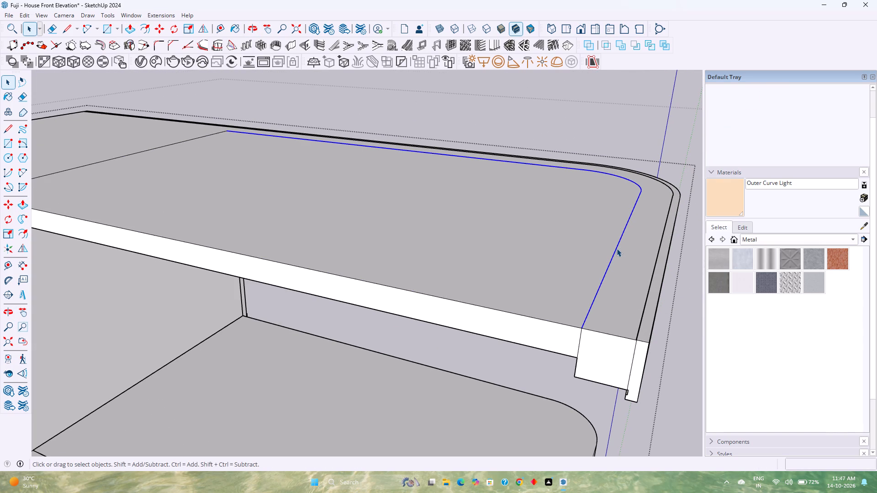
key(Delete)
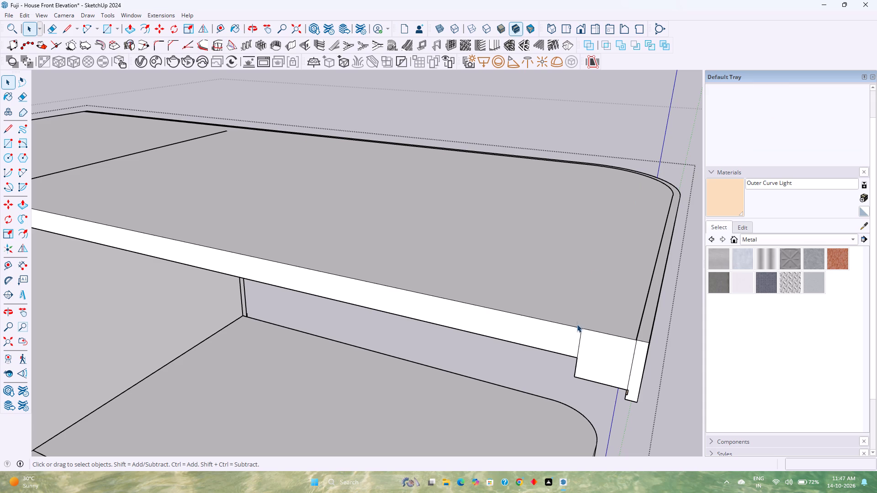
Delete the short 6" vertical seam between the slab and the beam on the slab's open side face.
middle_drag(576, 342, 631, 223)
middle_drag(617, 327, 613, 270)
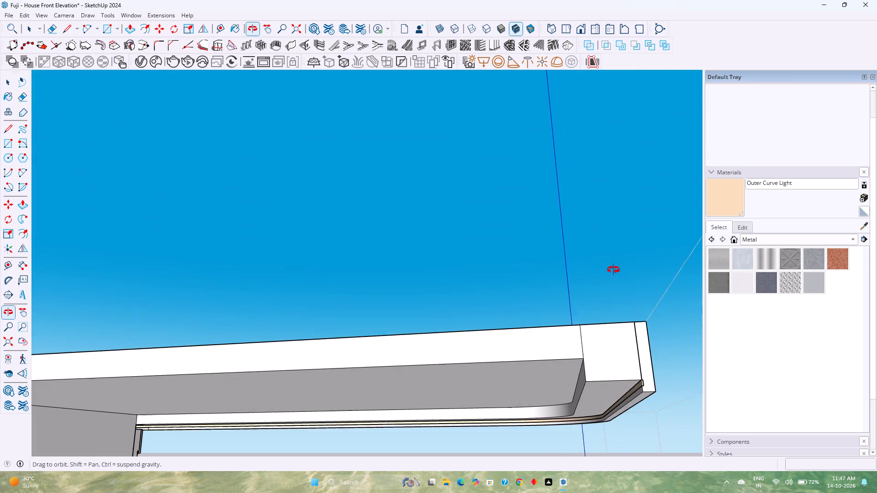
middle_drag(613, 270, 615, 267)
click(581, 345)
key(Delete)
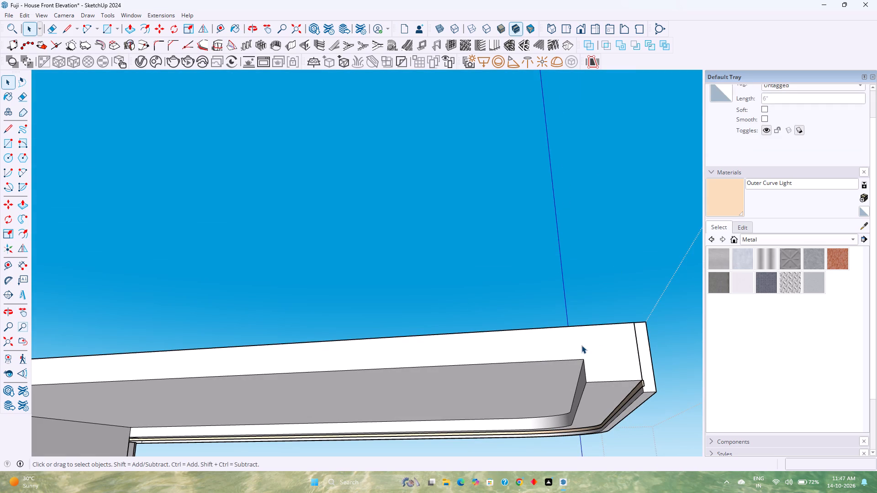
Delete the straight seam edge between the roof block and the new slab on the top surface.
scroll(559, 337, down, 3)
shift+middle_drag(319, 357, 555, 346)
scroll(395, 303, down, 1)
middle_drag(394, 303, 391, 308)
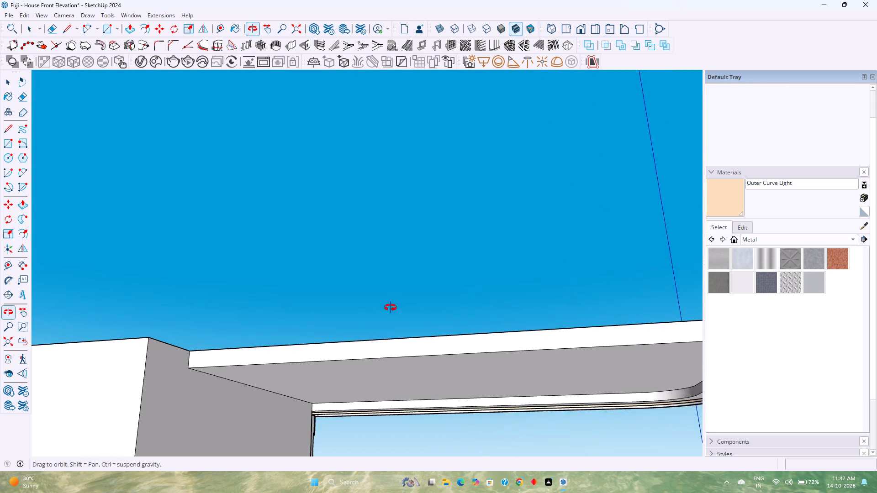
middle_drag(391, 308, 321, 380)
shift+middle_drag(297, 367, 343, 306)
shift+scroll(295, 343, down, 1)
shift+middle_drag(295, 342, 355, 283)
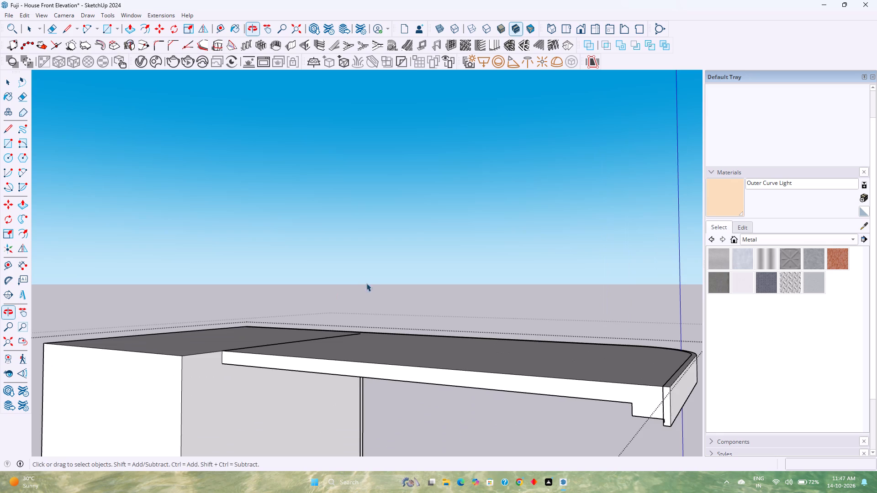
scroll(371, 284, down, 4)
middle_drag(372, 284, 321, 409)
shift+middle_drag(314, 410, 342, 328)
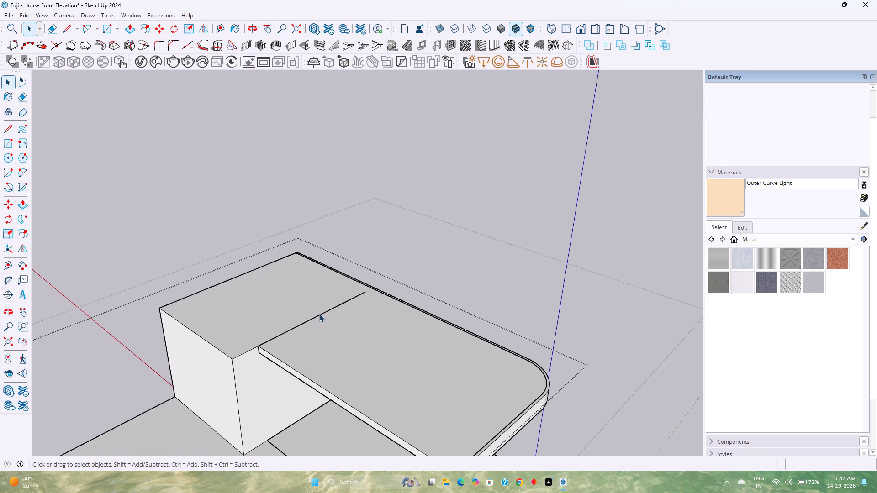
click(319, 313)
click(317, 316)
key(Delete)
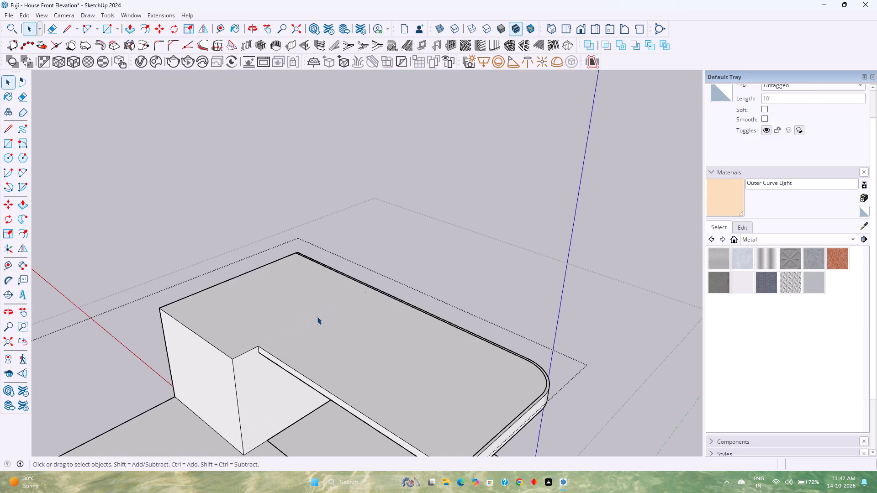
Reveal the hidden back edges and delete the stray 6" vertical edge inside the slab near the long roof beam.
middle_drag(343, 346, 368, 285)
scroll(393, 255, up, 4)
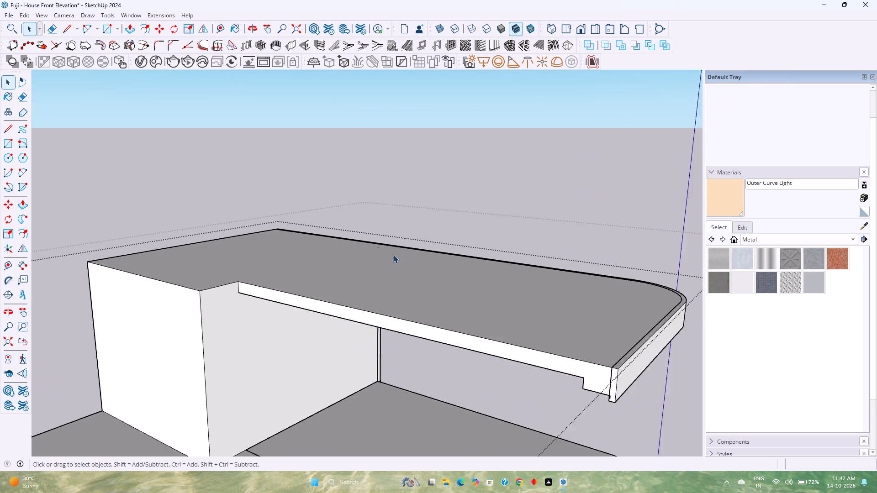
scroll(393, 255, up, 19)
key(k)
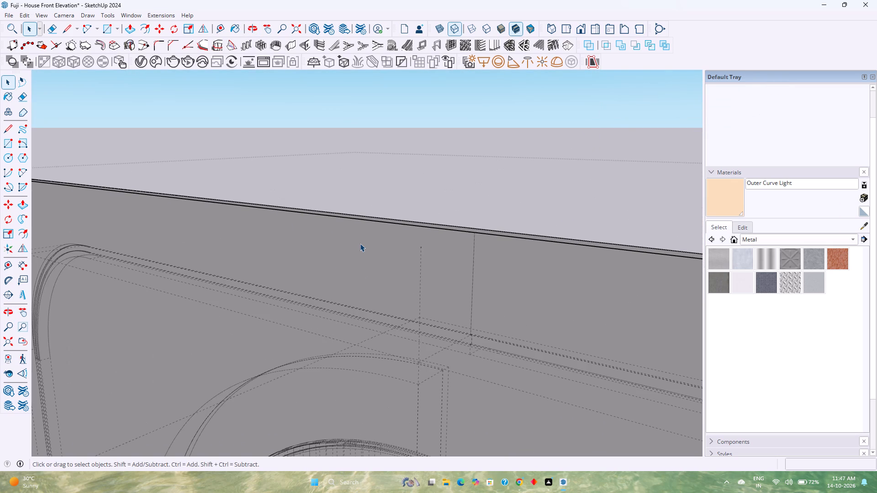
middle_drag(435, 282, 370, 345)
scroll(449, 216, up, 2)
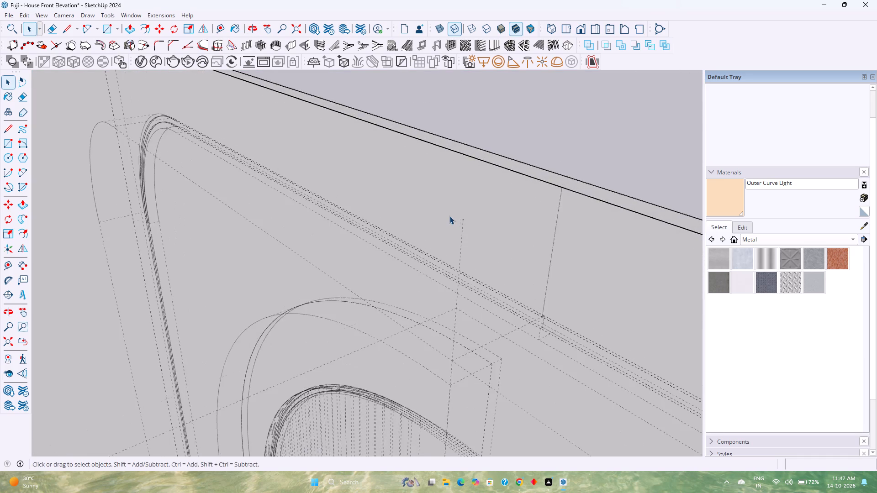
scroll(449, 216, up, 13)
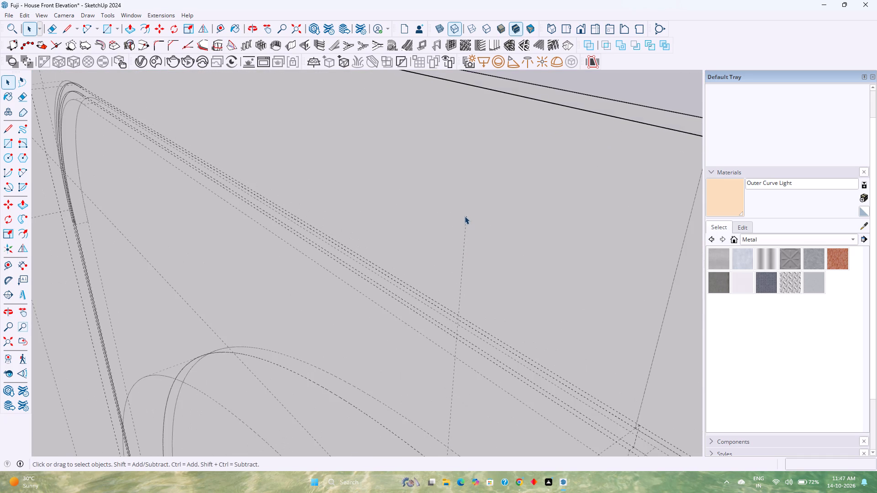
click(467, 218)
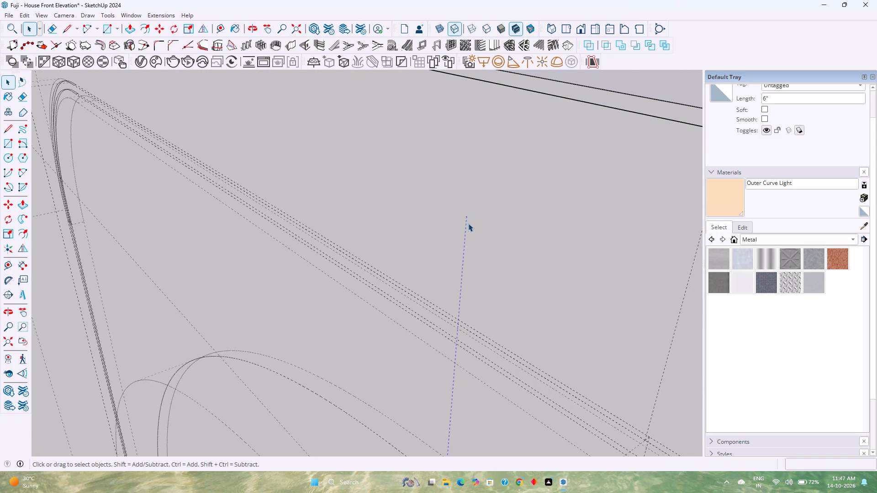
scroll(468, 223, down, 10)
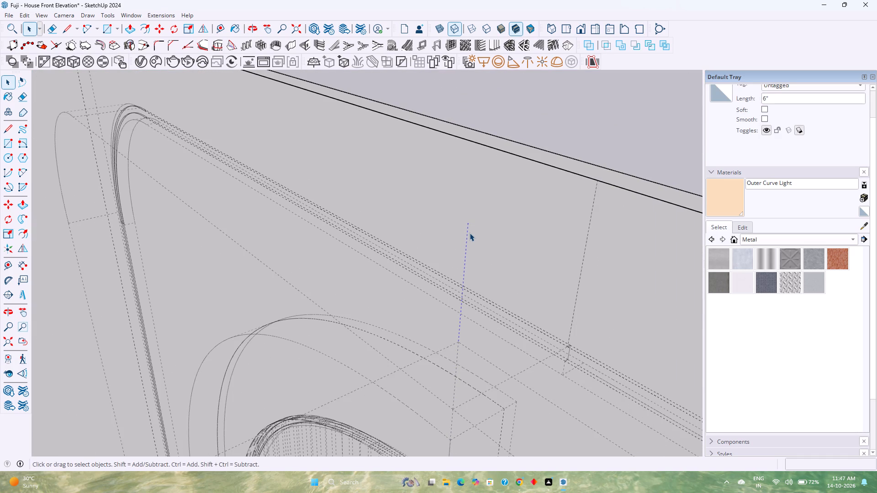
key(Delete)
key(Escape)
scroll(470, 233, down, 6)
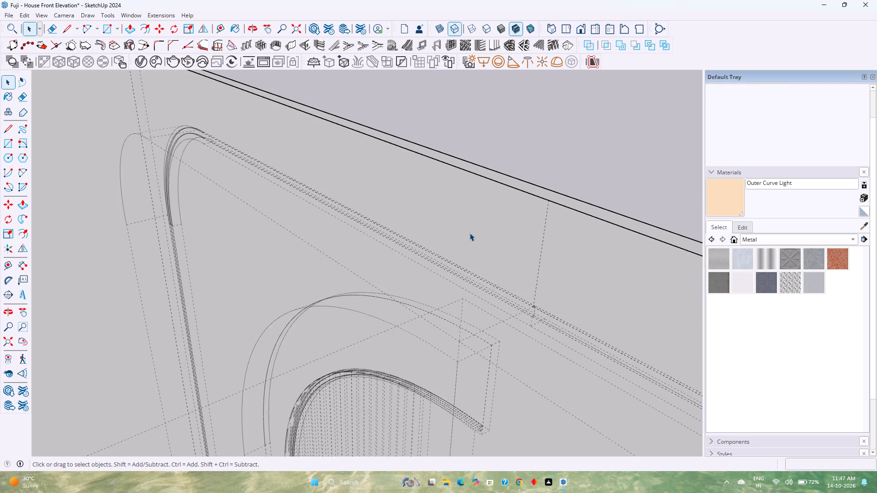
key(k)
Delete the short seam edge on the underside of the roof beam, beside the top corner of the wall.
click(8, 337)
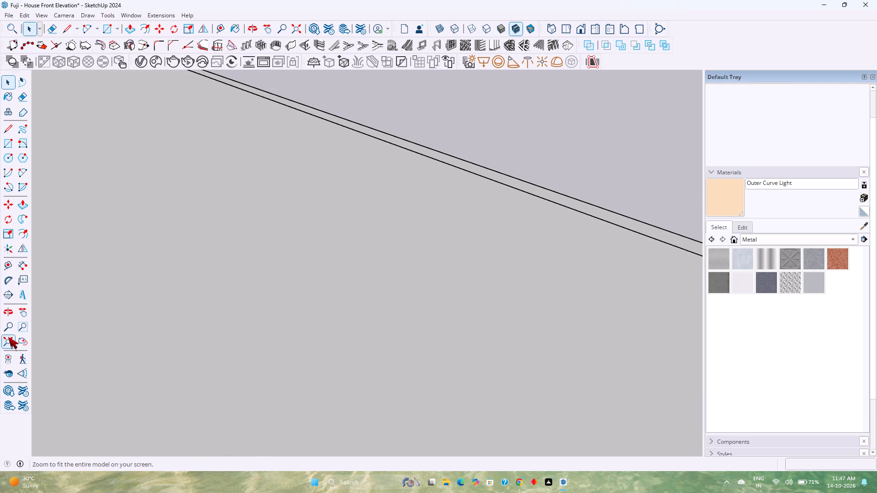
middle_drag(355, 272, 361, 230)
scroll(434, 178, up, 4)
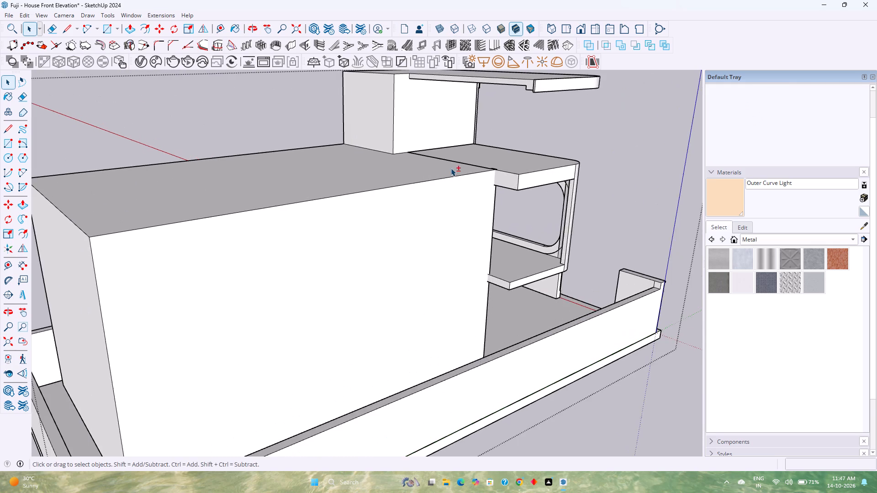
shift+middle_drag(453, 168, 432, 323)
scroll(429, 325, down, 1)
middle_drag(462, 294, 454, 278)
scroll(455, 281, up, 10)
middle_drag(494, 269, 432, 253)
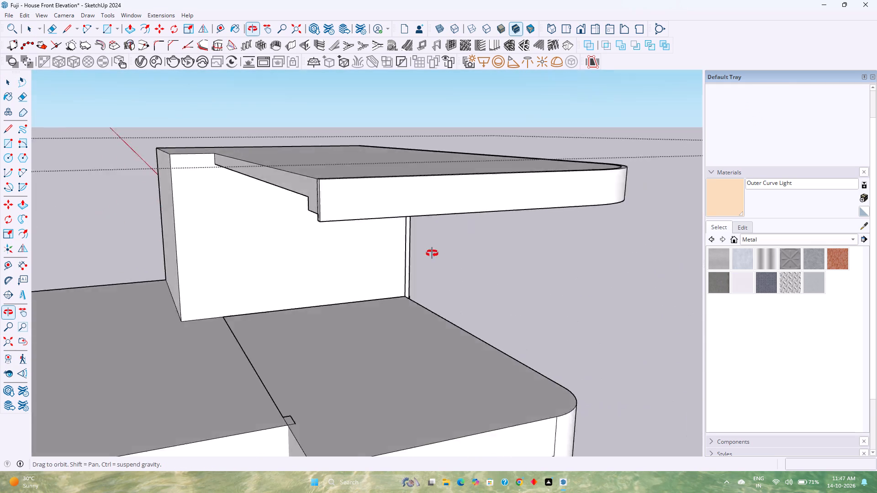
middle_drag(432, 253, 418, 248)
shift+scroll(415, 228, up, 1)
shift+middle_drag(415, 228, 444, 303)
middle_drag(428, 307, 435, 259)
scroll(409, 309, up, 8)
middle_drag(383, 334, 380, 331)
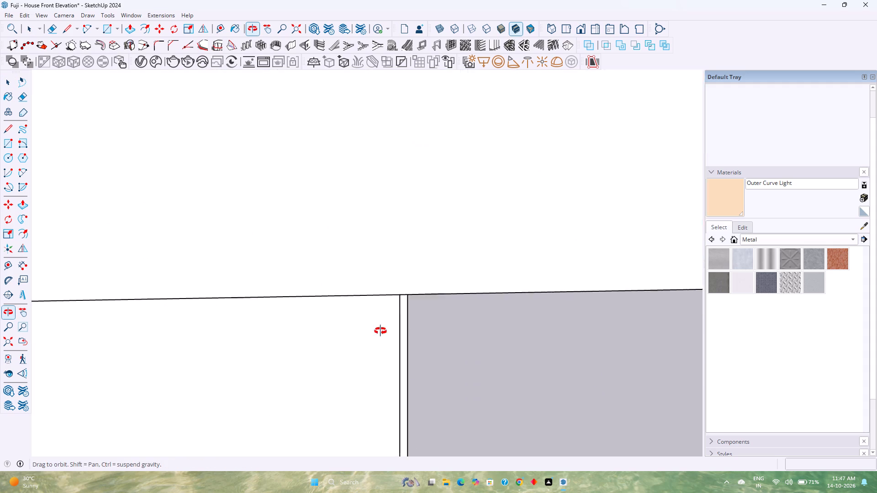
middle_drag(380, 331, 383, 305)
scroll(383, 305, down, 3)
scroll(444, 204, up, 11)
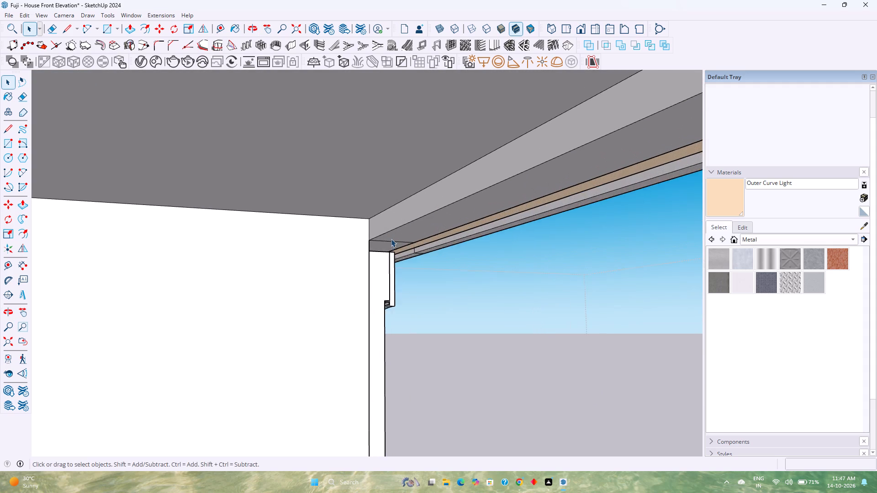
scroll(391, 239, up, 3)
click(390, 243)
triple_click(390, 243)
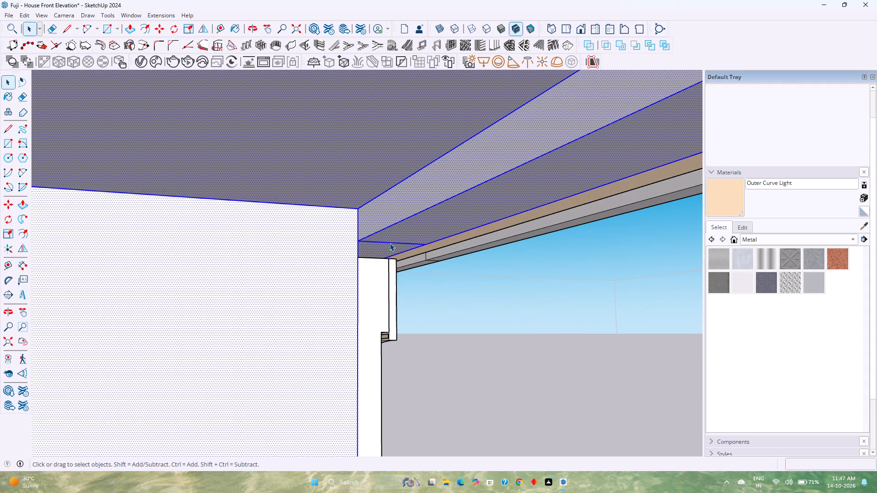
triple_click(390, 243)
click(384, 255)
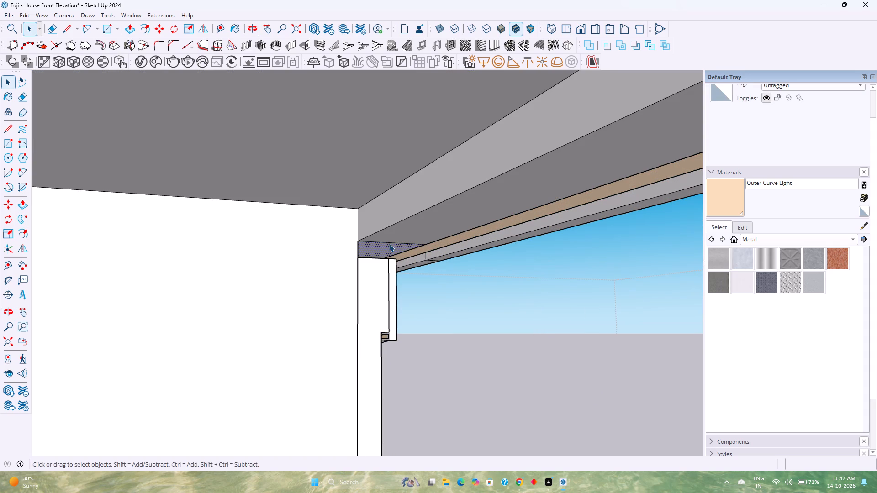
click(389, 243)
key(Delete)
Open the outer trim group along the roof beam for editing and delete the short seam edge on its underside.
scroll(436, 274, up, 4)
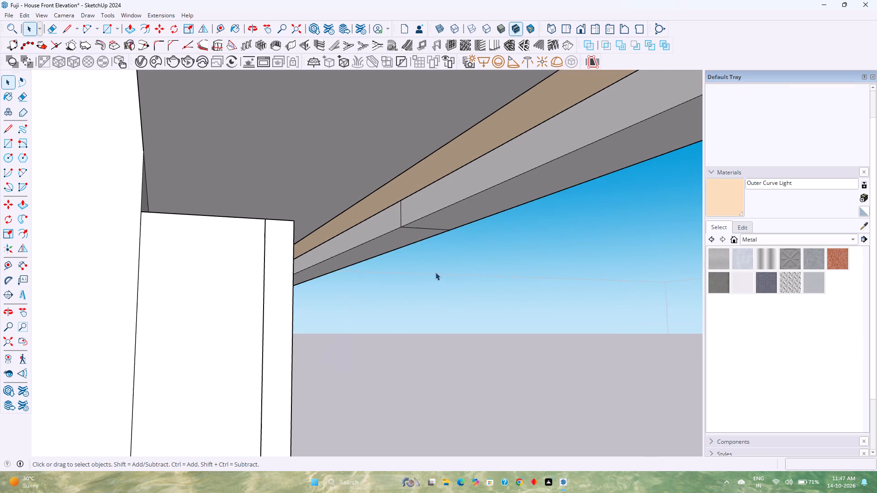
scroll(411, 228, up, 1)
click(411, 228)
double_click(411, 228)
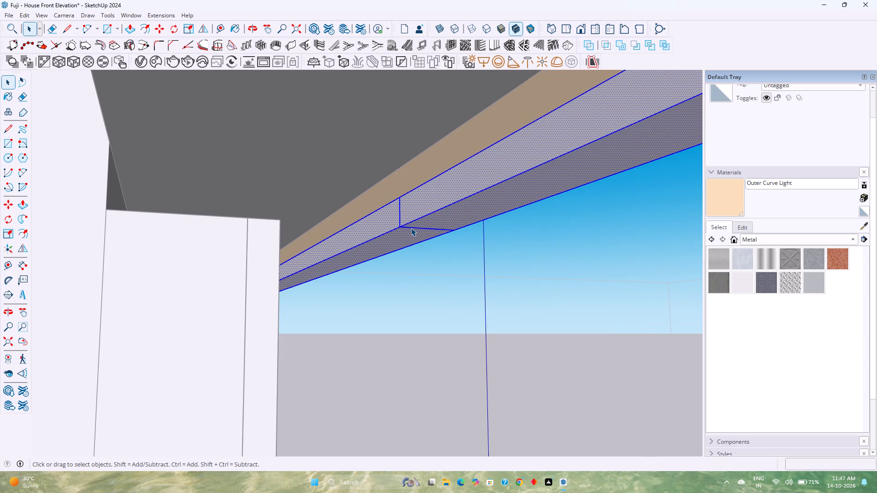
click(411, 228)
key(Delete)
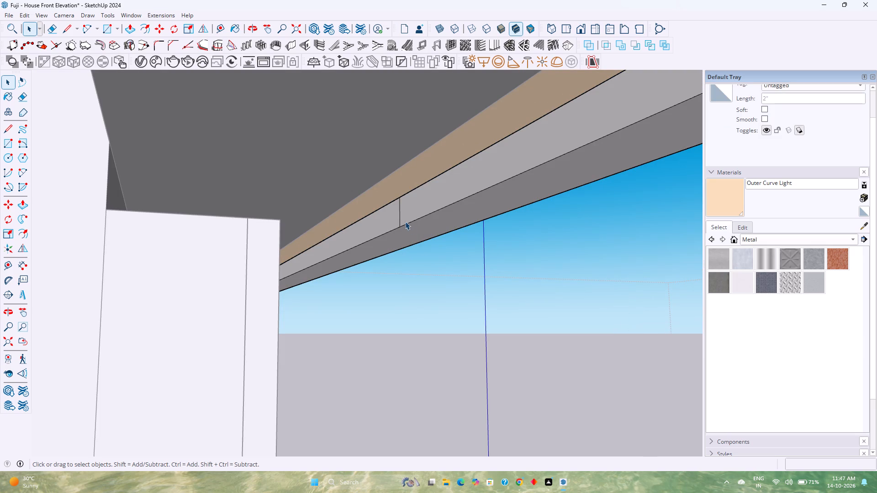
Delete the short vertical seam edge on the trim's inner side face and leave the trim group.
click(400, 210)
key(Delete)
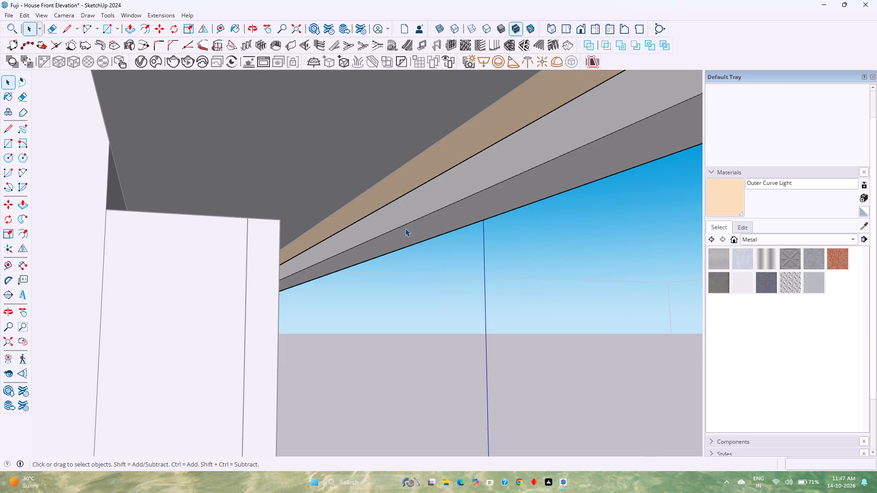
scroll(407, 230, down, 20)
scroll(407, 230, down, 8)
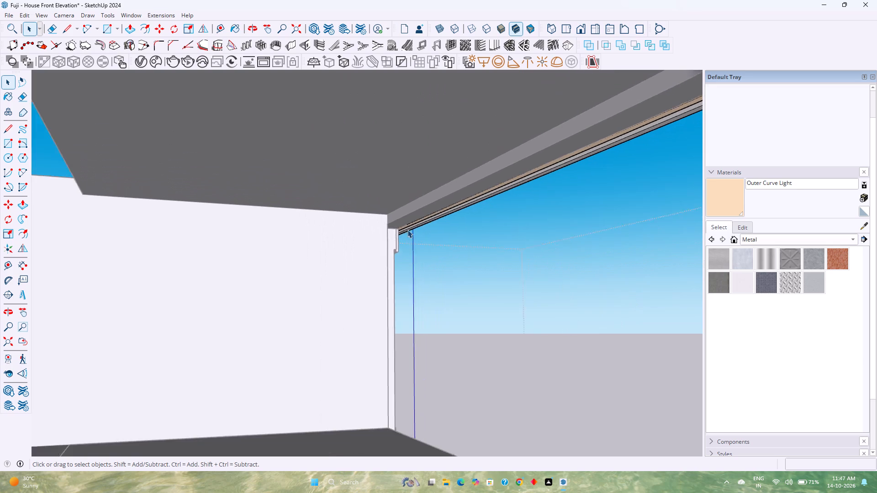
middle_drag(407, 230, 282, 238)
scroll(233, 247, up, 8)
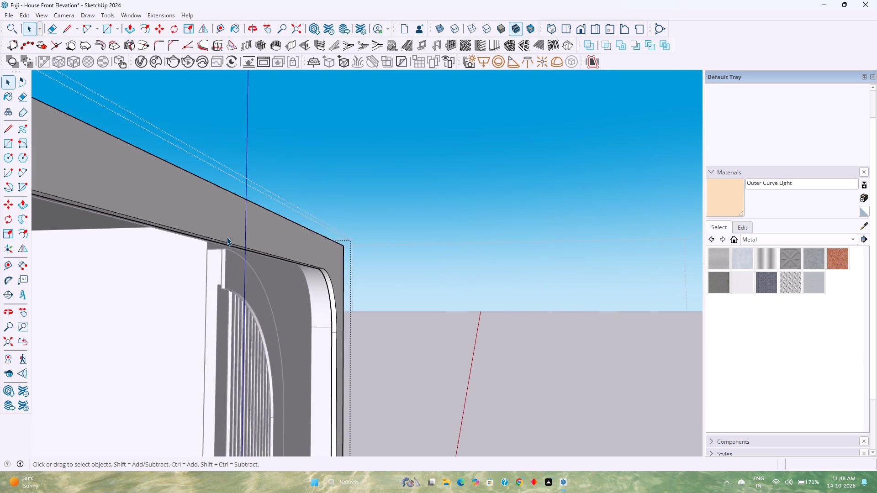
scroll(227, 237, up, 7)
middle_drag(214, 243, 287, 193)
scroll(297, 194, down, 7)
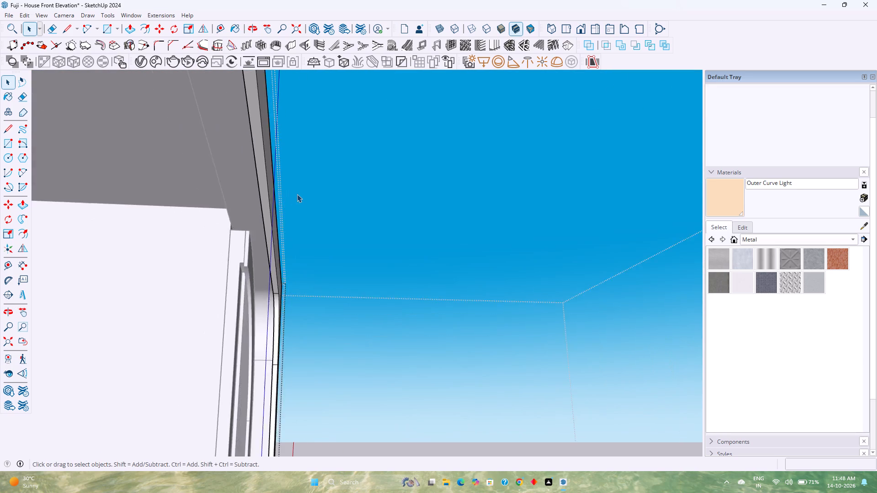
scroll(297, 194, down, 4)
key(Escape)
Push/pull the underside face of the roof slab down 2".
scroll(297, 196, down, 4)
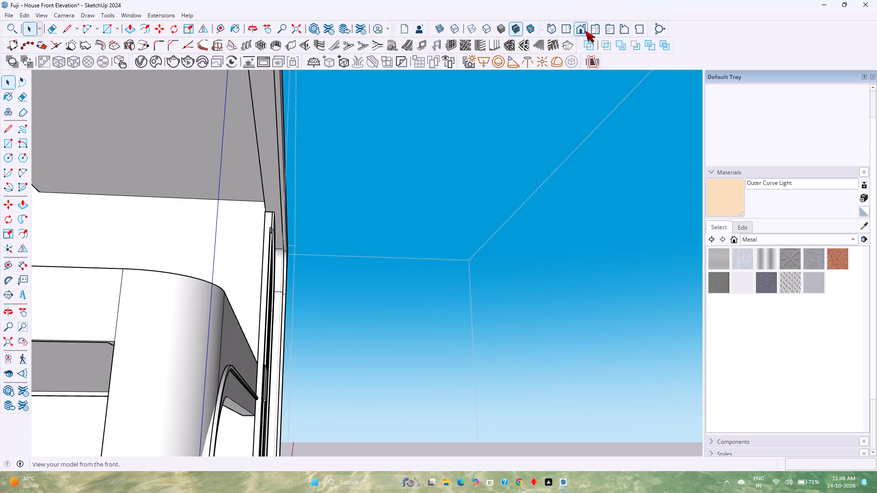
click(585, 31)
shift+middle_drag(302, 277, 356, 246)
middle_drag(348, 251, 377, 273)
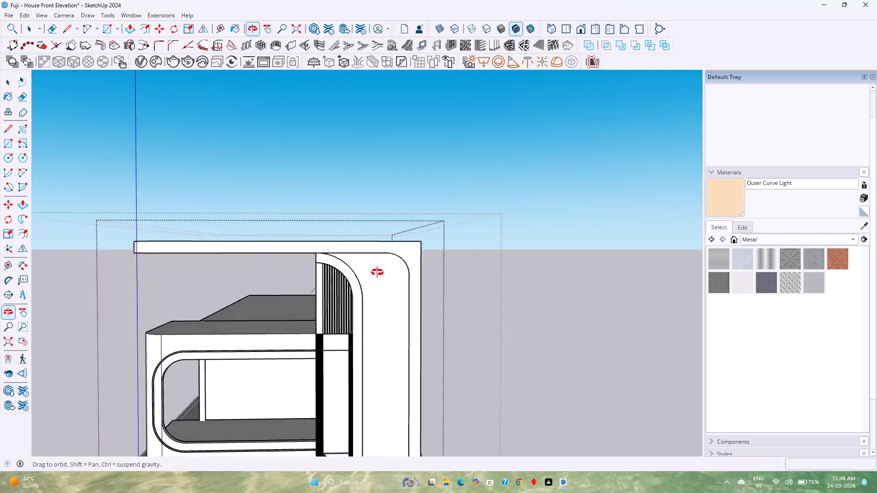
middle_drag(377, 273, 486, 355)
shift+middle_drag(458, 362, 453, 317)
middle_drag(392, 325, 551, 229)
shift+middle_drag(546, 230, 499, 271)
middle_drag(450, 296, 591, 231)
shift+middle_drag(600, 225, 508, 276)
scroll(514, 265, up, 7)
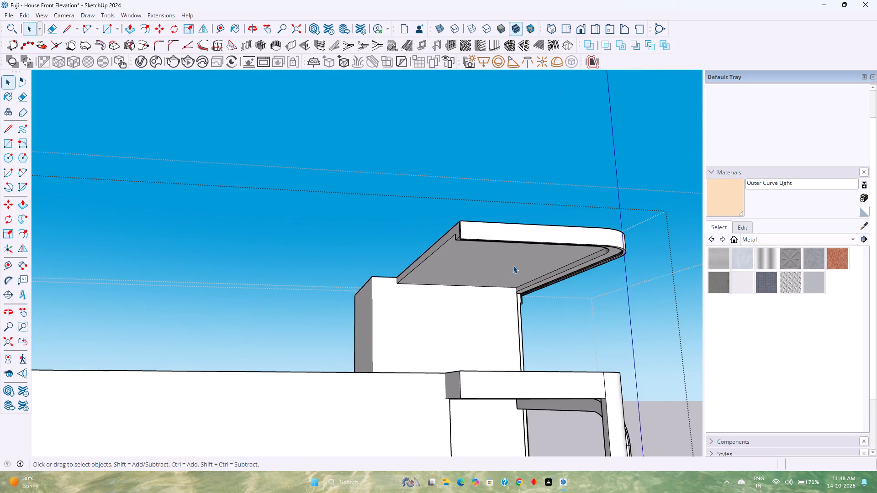
scroll(513, 265, up, 6)
middle_drag(510, 263, 609, 245)
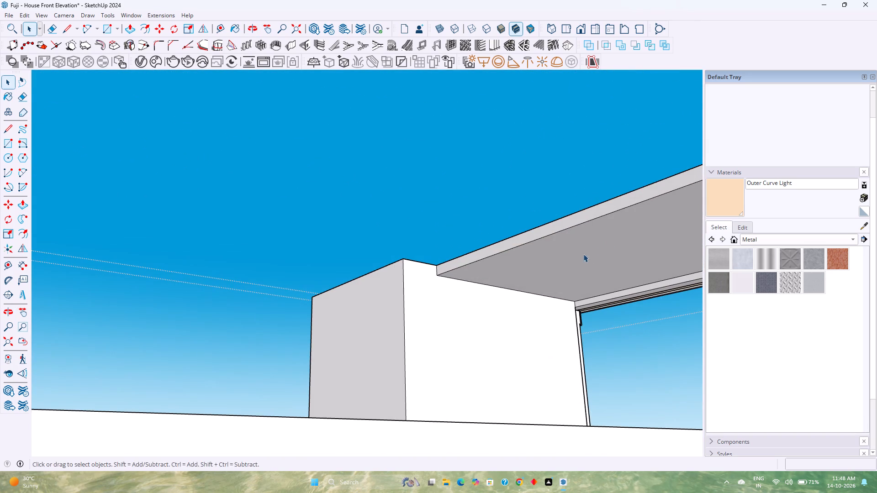
shift+middle_drag(577, 252, 433, 261)
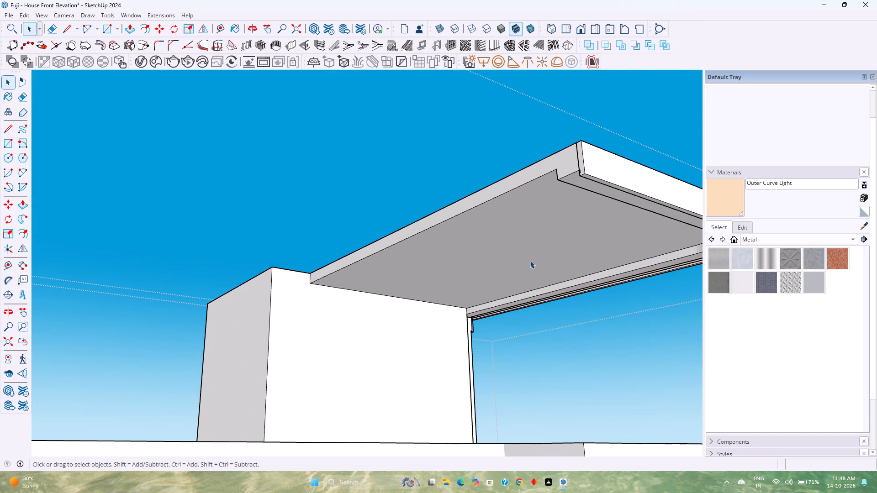
scroll(539, 253, up, 4)
click(460, 244)
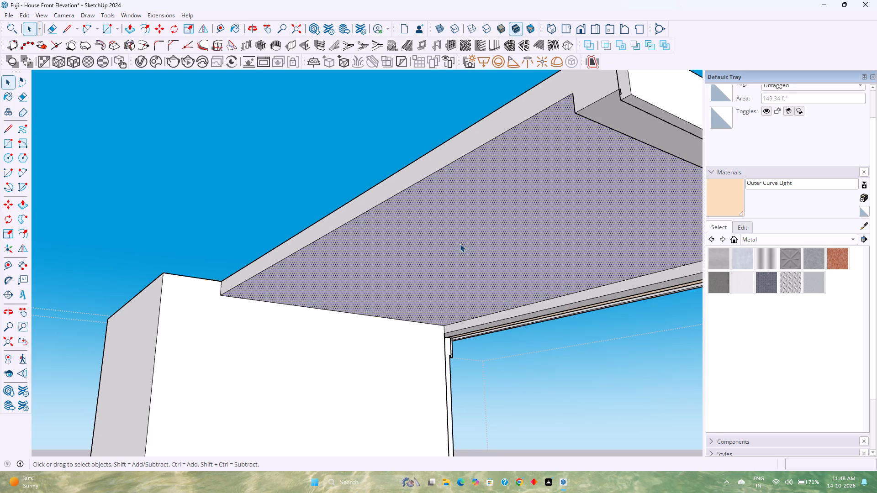
key(p)
click(460, 244)
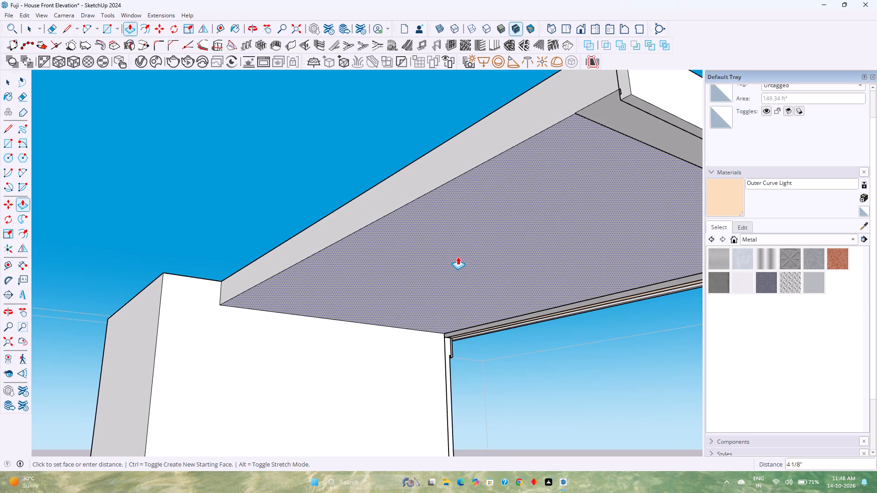
key(2)
key(Return)
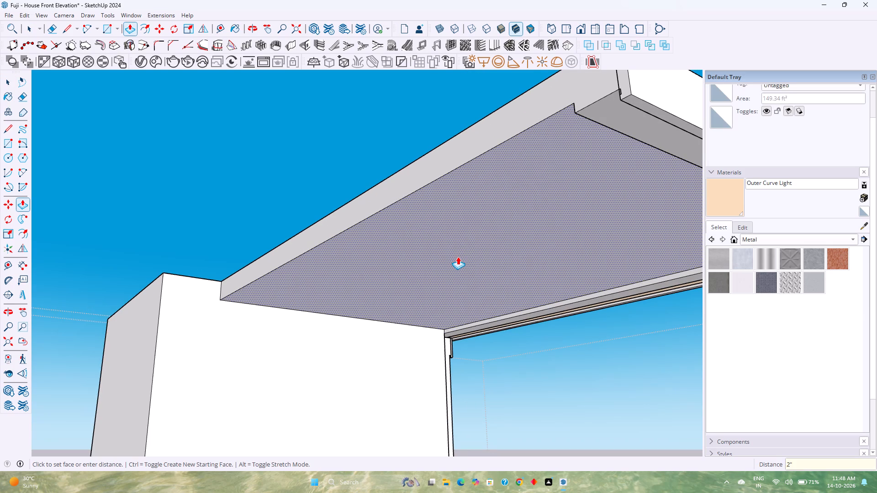
key(space)
Examine the thickened roof slab and its junctions with the beam and wall from below and above.
scroll(458, 257, up, 3)
middle_drag(458, 257, 383, 240)
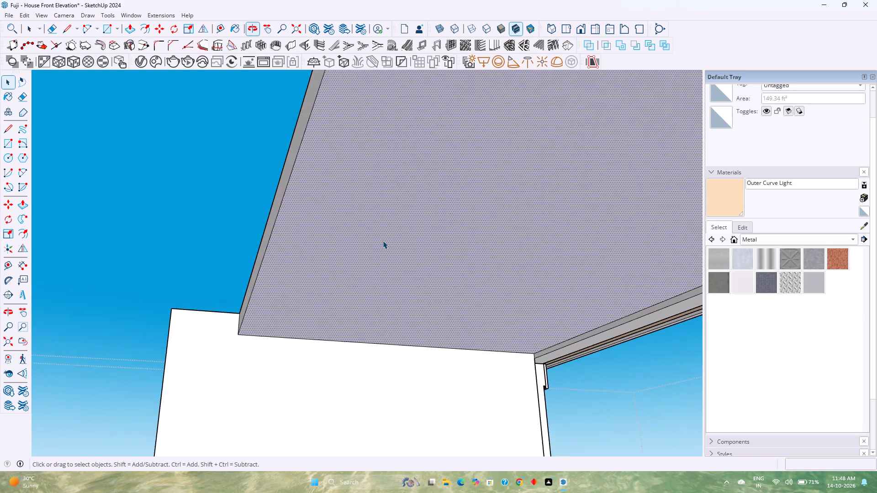
scroll(383, 241, down, 5)
middle_drag(417, 239, 332, 245)
scroll(342, 237, down, 3)
middle_drag(342, 237, 352, 236)
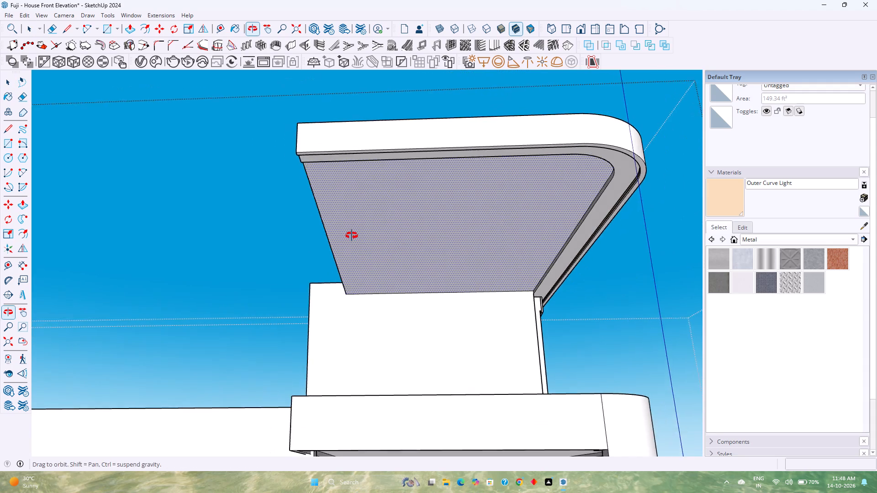
middle_drag(352, 236, 354, 236)
scroll(354, 236, down, 3)
middle_drag(354, 236, 212, 259)
scroll(254, 252, down, 2)
middle_drag(254, 252, 477, 323)
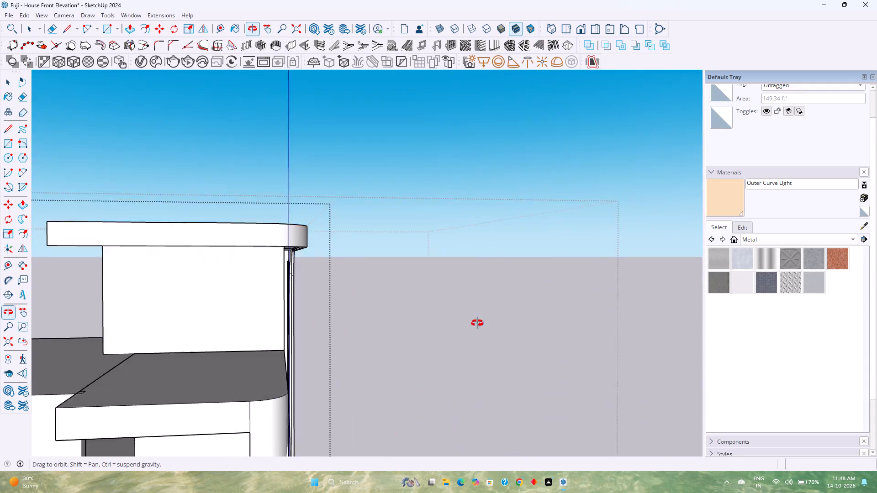
middle_drag(477, 323, 583, 347)
middle_drag(218, 302, 397, 338)
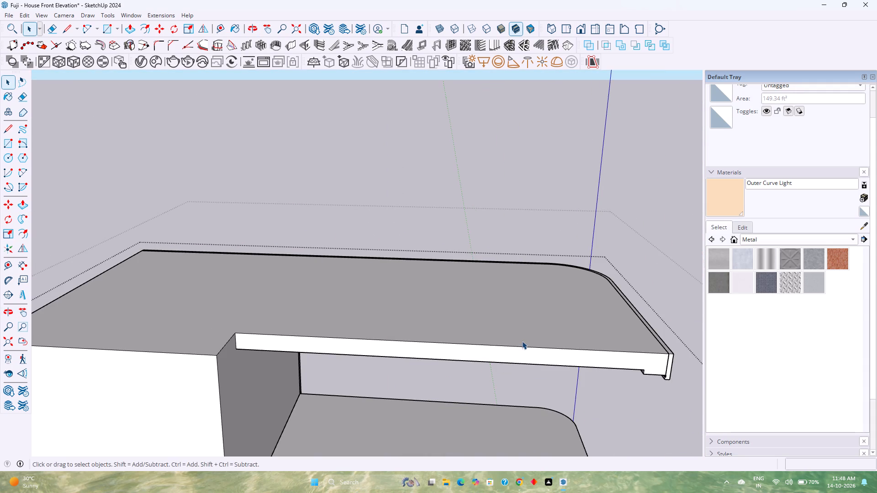
shift+middle_drag(480, 338, 470, 303)
scroll(492, 292, down, 3)
middle_drag(508, 312, 500, 312)
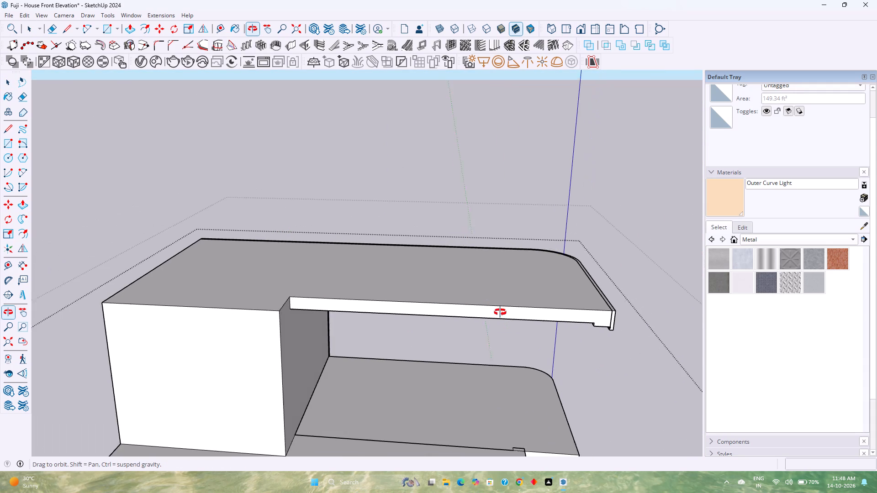
middle_drag(500, 312, 401, 304)
middle_click(401, 304)
scroll(401, 304, down, 1)
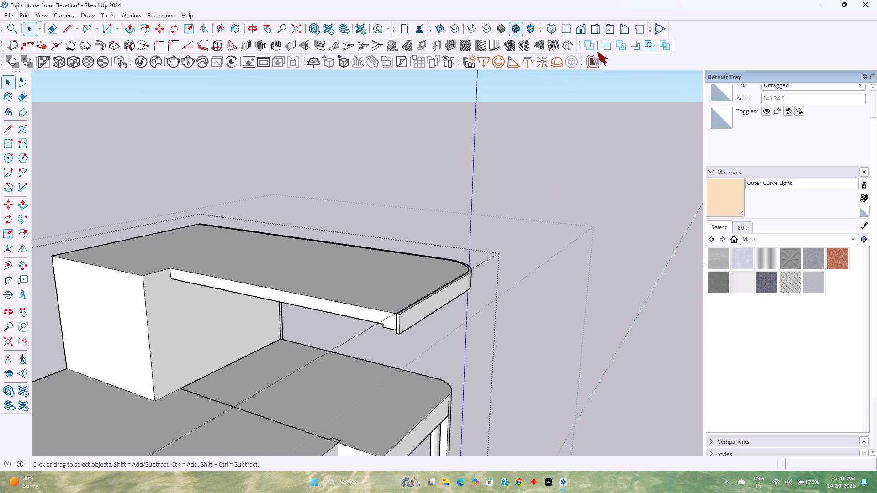
Leave the roof slab group, check the whole front elevation, and save the model.
click(582, 27)
middle_drag(361, 325, 360, 271)
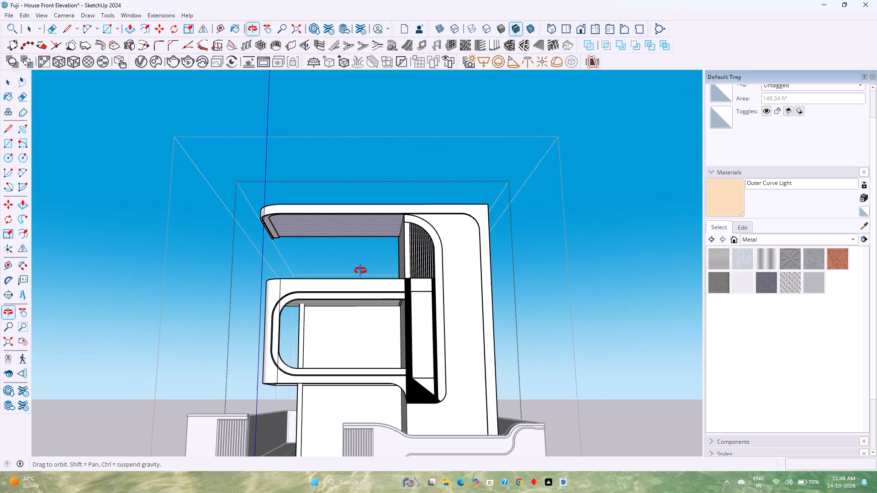
middle_drag(360, 271, 360, 270)
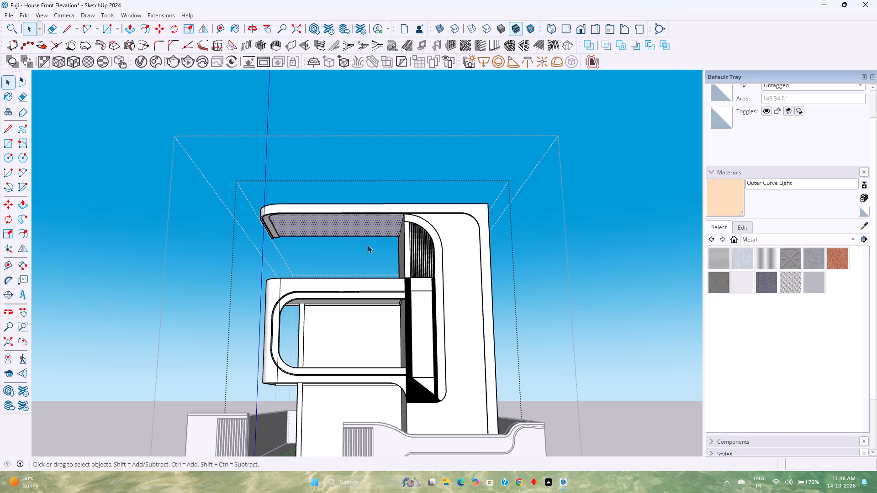
scroll(367, 245, down, 3)
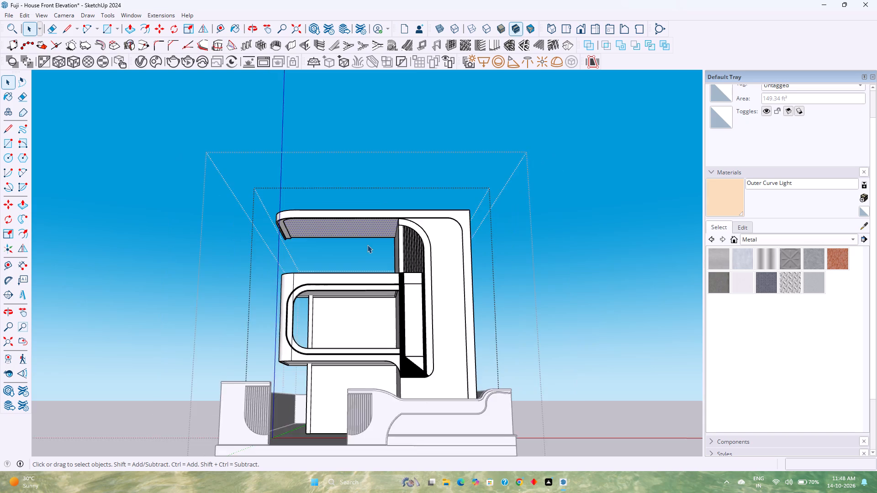
scroll(367, 245, down, 3)
scroll(367, 245, up, 2)
click(550, 264)
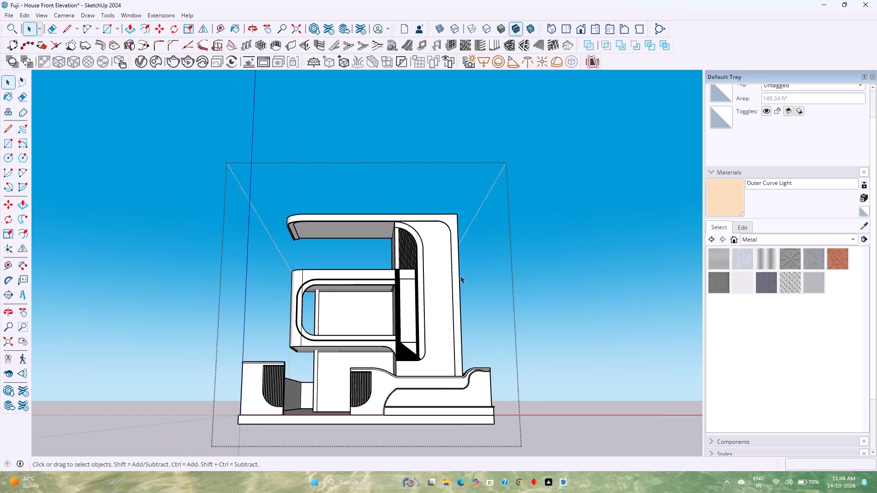
middle_drag(460, 275, 456, 325)
scroll(348, 332, up, 2)
middle_drag(407, 357, 404, 328)
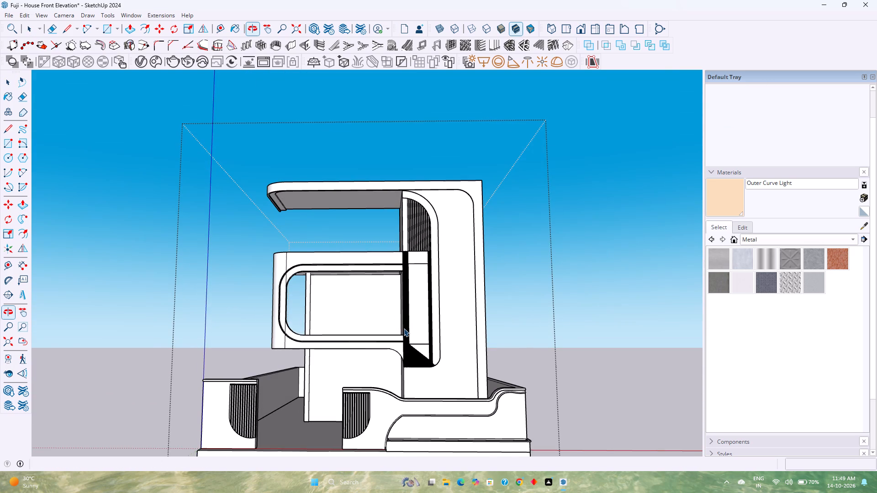
key(ctrl+s)
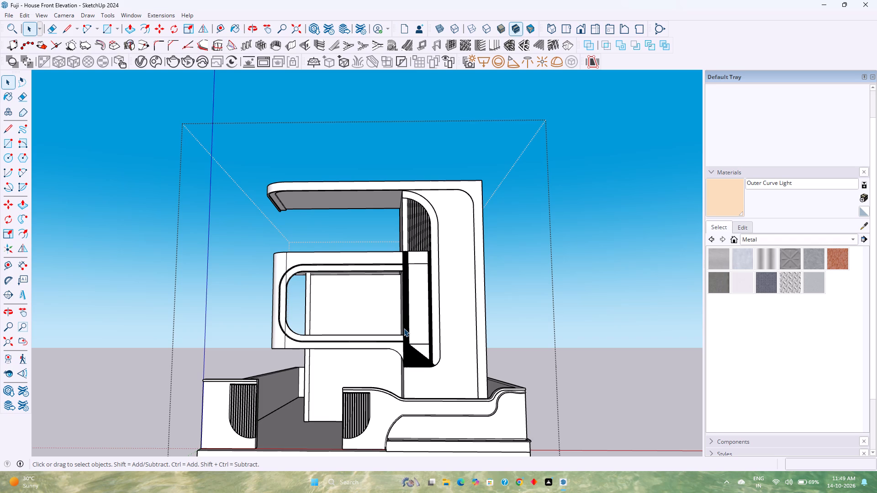
Open the main house wall group for editing and select the recessed front wall face behind the balcony.
scroll(404, 328, up, 1)
scroll(404, 328, down, 3)
scroll(351, 402, up, 2)
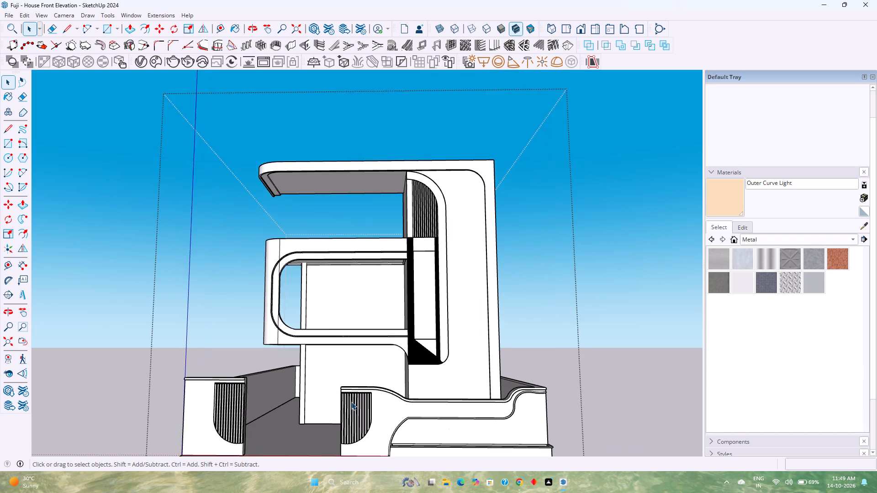
scroll(351, 402, up, 2)
shift+middle_drag(381, 393, 349, 371)
middle_drag(346, 369, 412, 441)
scroll(202, 327, up, 1)
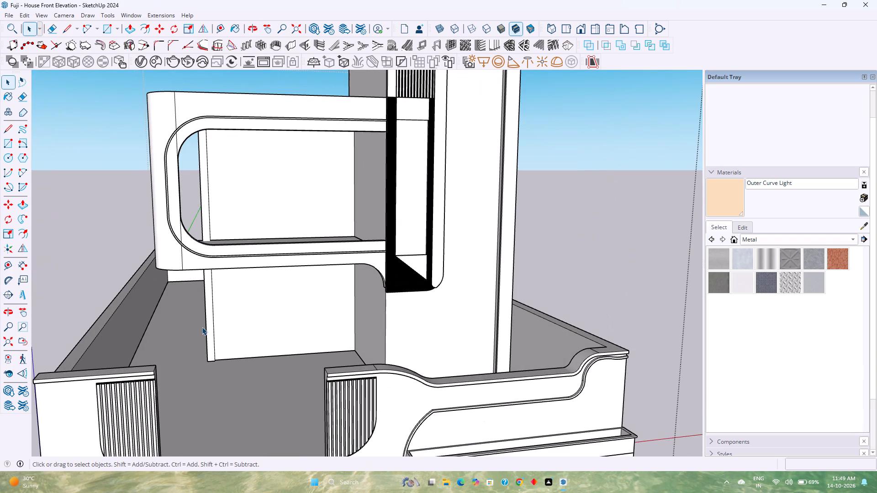
middle_drag(238, 325, 372, 387)
middle_drag(372, 387, 286, 324)
middle_drag(392, 368, 291, 334)
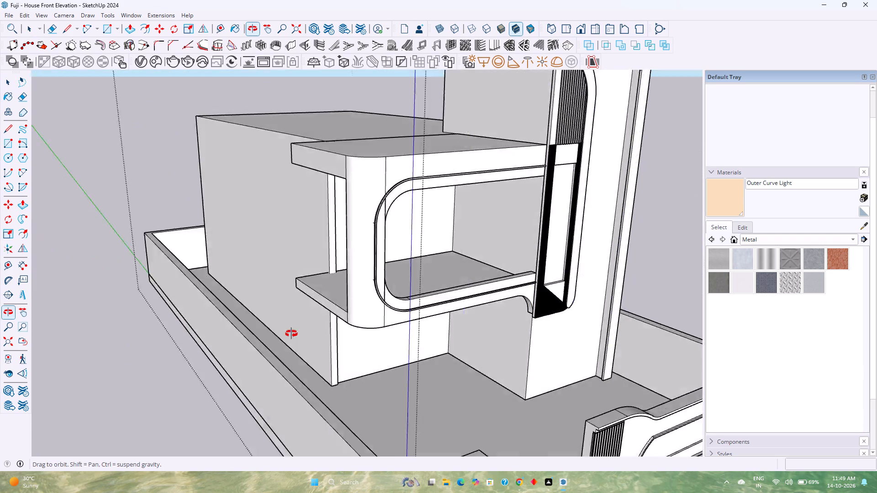
middle_drag(291, 334, 230, 323)
scroll(324, 333, up, 2)
double_click(324, 333)
click(324, 333)
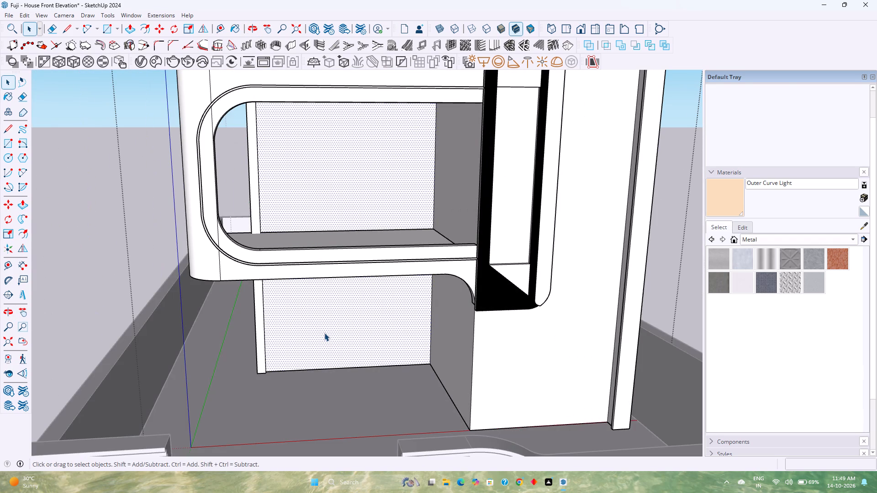
Place a vertical guide on the recessed ground-floor wall, 5'9" from its inner corner with the projecting side wall.
scroll(361, 351, up, 4)
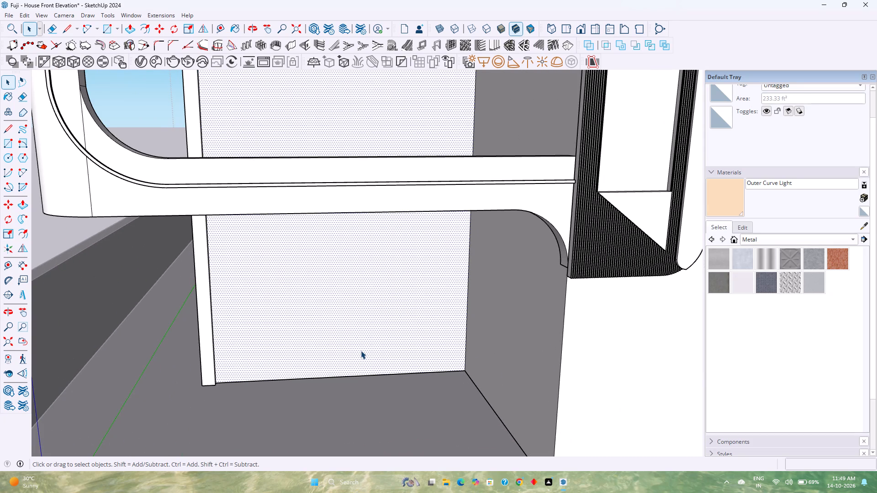
middle_drag(361, 351, 362, 313)
scroll(414, 309, up, 2)
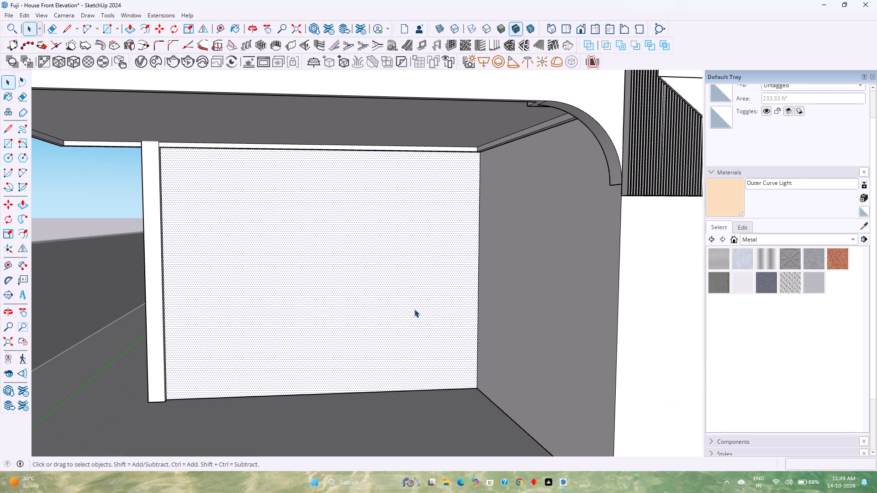
click(226, 30)
click(477, 268)
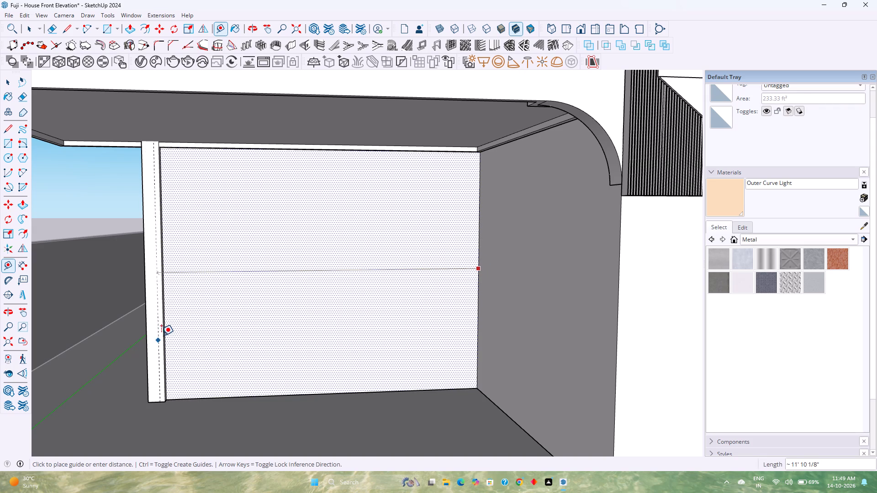
scroll(164, 333, up, 6)
middle_drag(164, 333, 141, 334)
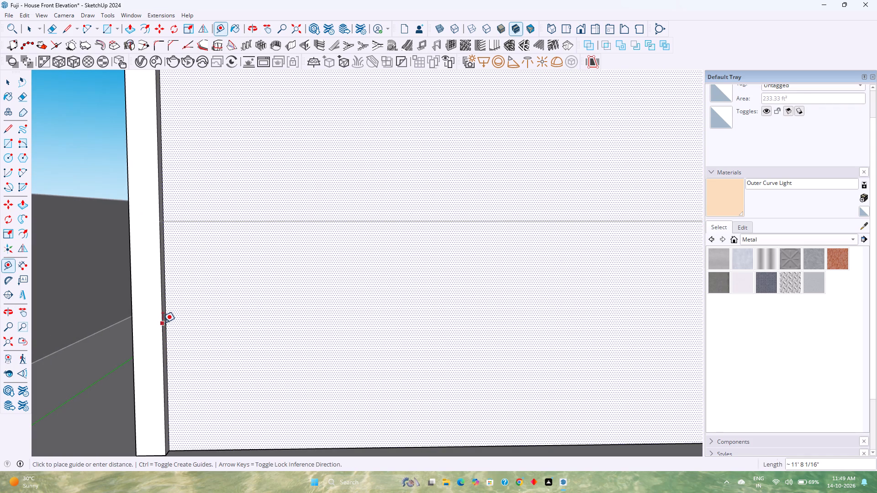
scroll(168, 319, down, 4)
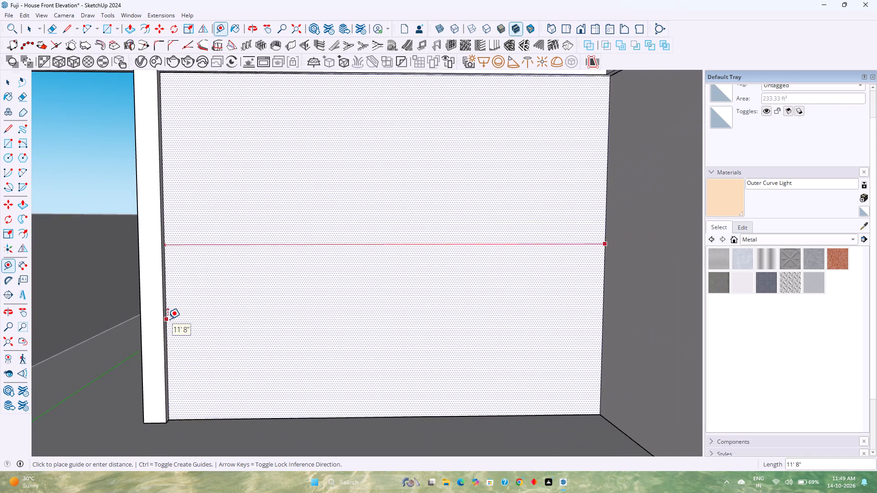
scroll(168, 319, down, 2)
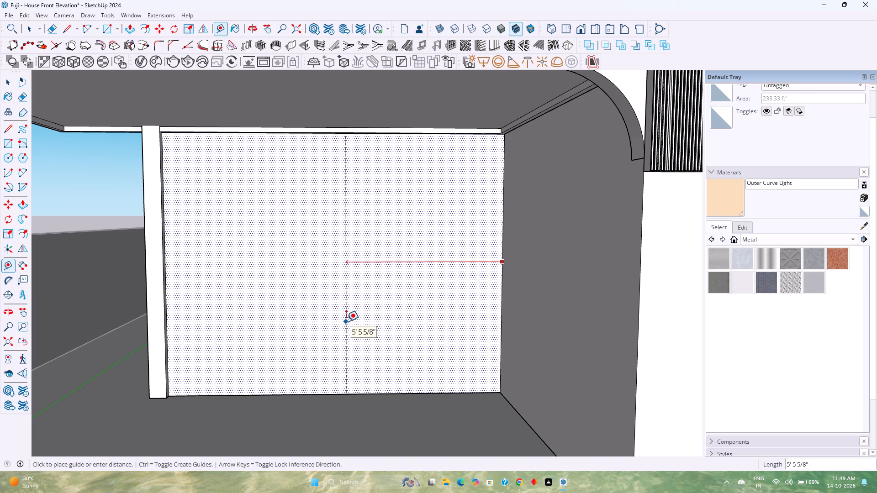
key(5)
text('9)
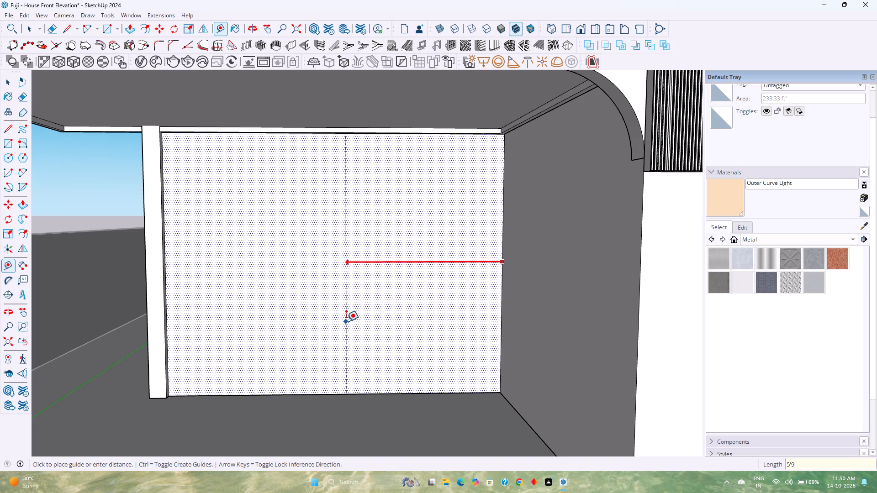
key(shift+quotedbl)
key(Return)
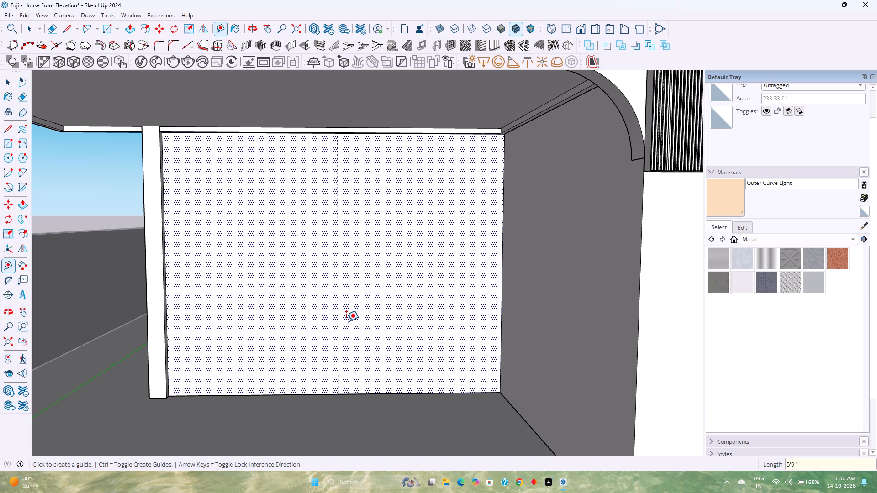
Place a second vertical guide 3' from the first one, on the side toward the wall's outer trim.
click(338, 338)
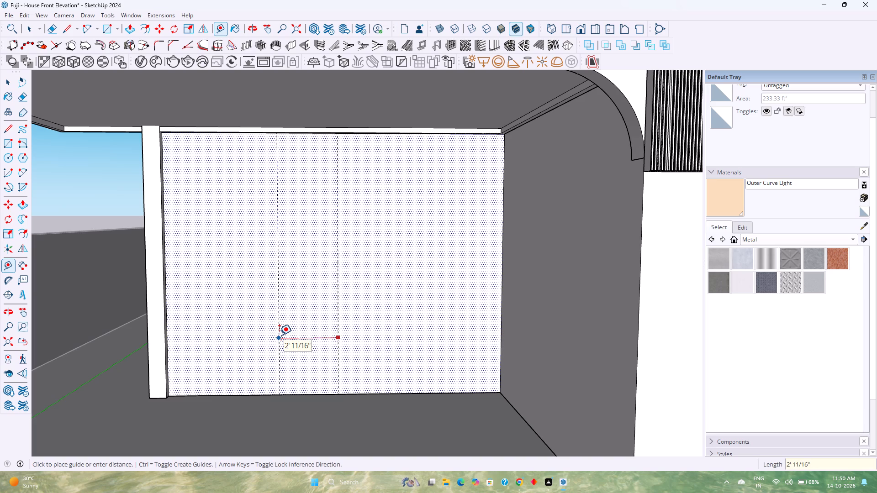
text(3')
key(Return)
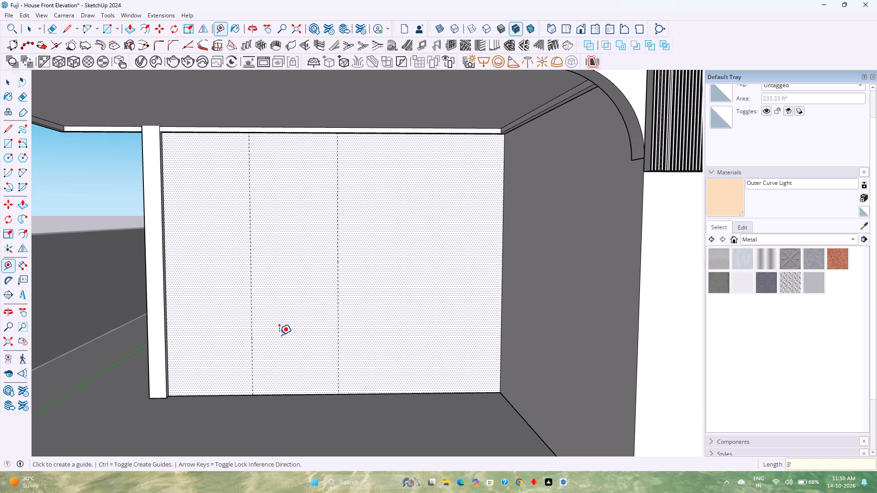
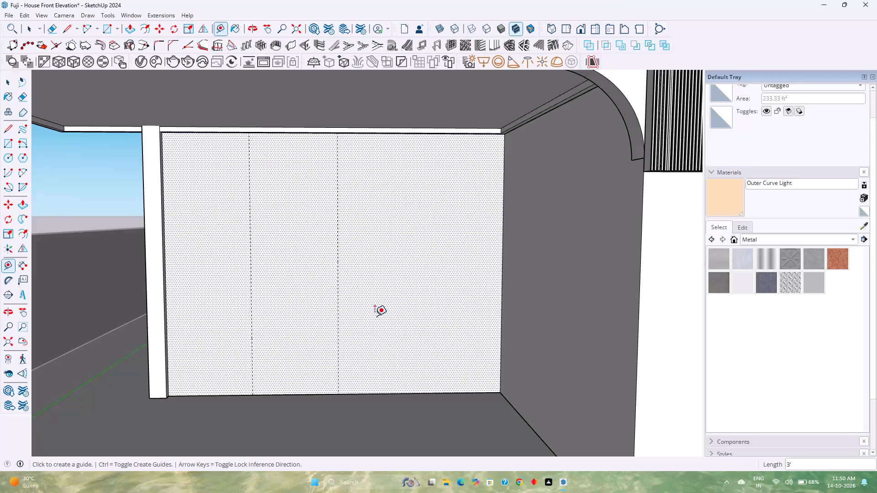
Place a third vertical guide on the recessed wall, 3' from the middle guide toward the inner corner.
click(338, 336)
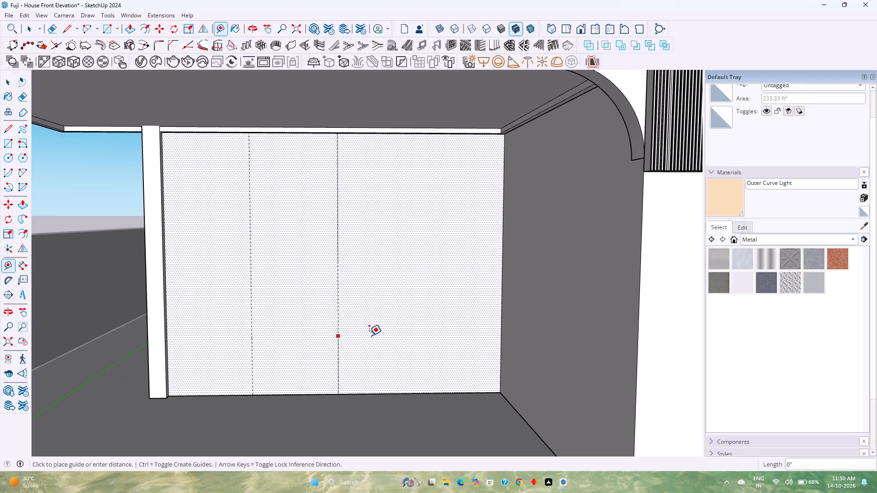
text(3')
key(Return)
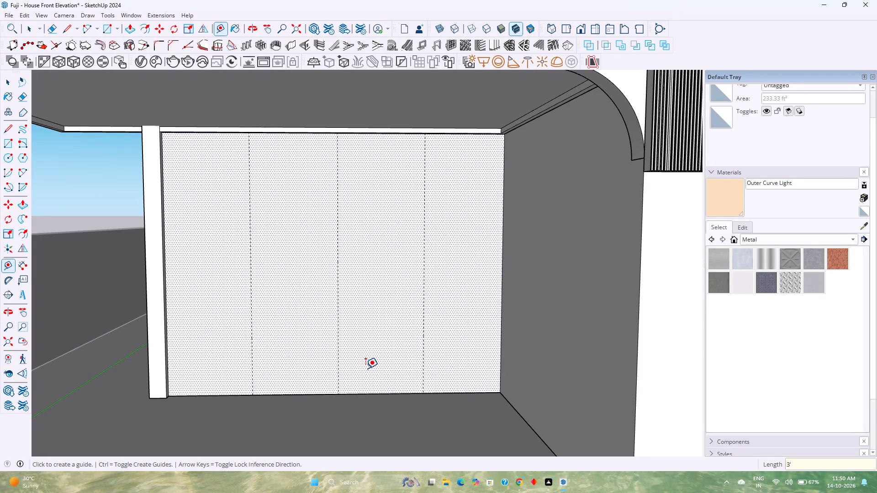
Place a horizontal guide 3" above the bottom edge of the recessed wall.
click(361, 393)
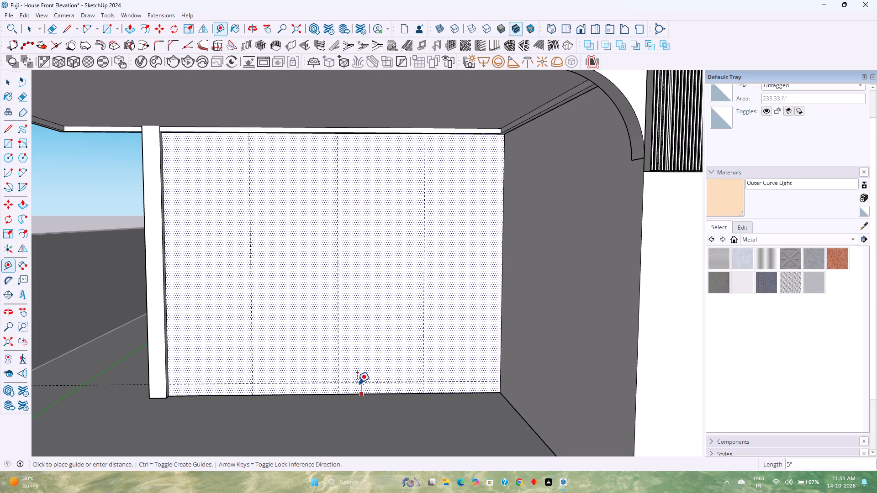
key(3)
key(Return)
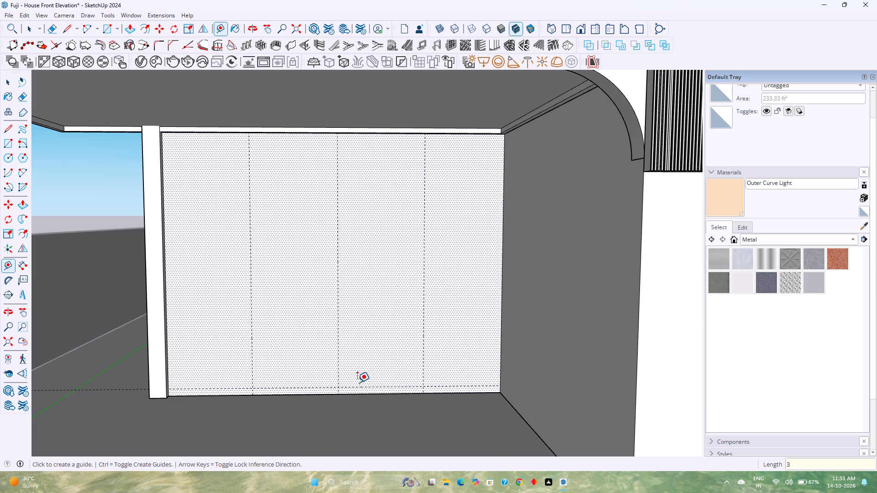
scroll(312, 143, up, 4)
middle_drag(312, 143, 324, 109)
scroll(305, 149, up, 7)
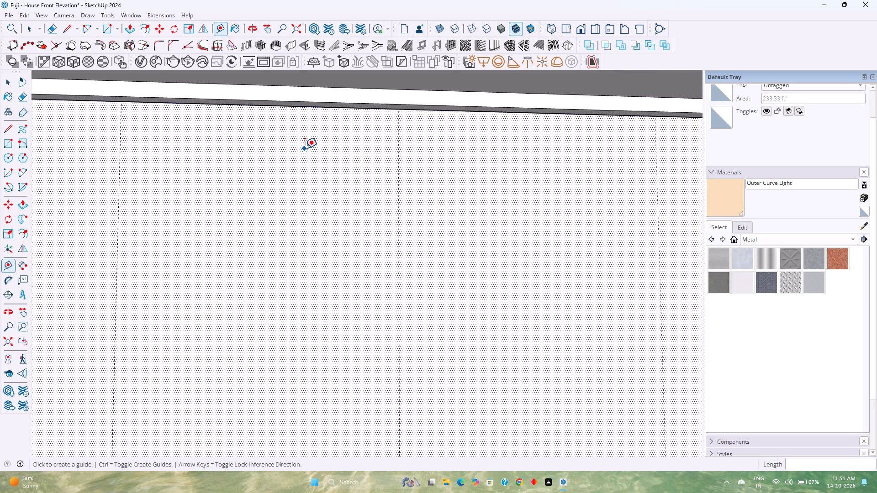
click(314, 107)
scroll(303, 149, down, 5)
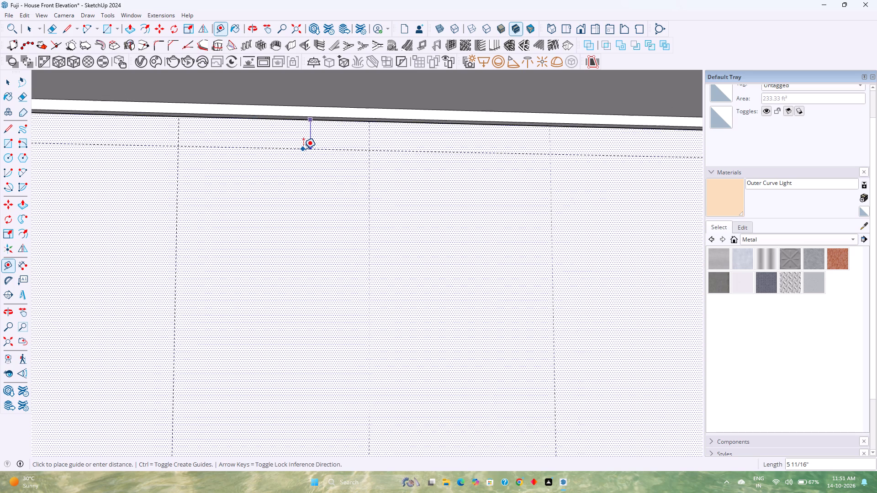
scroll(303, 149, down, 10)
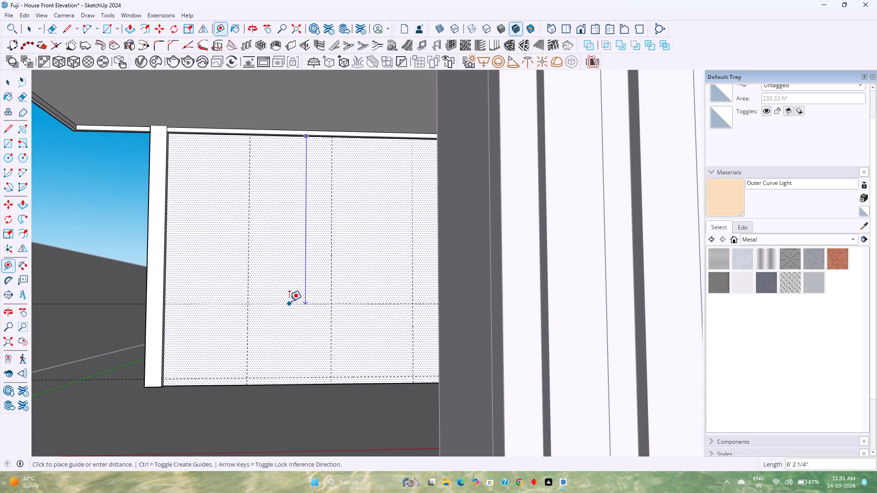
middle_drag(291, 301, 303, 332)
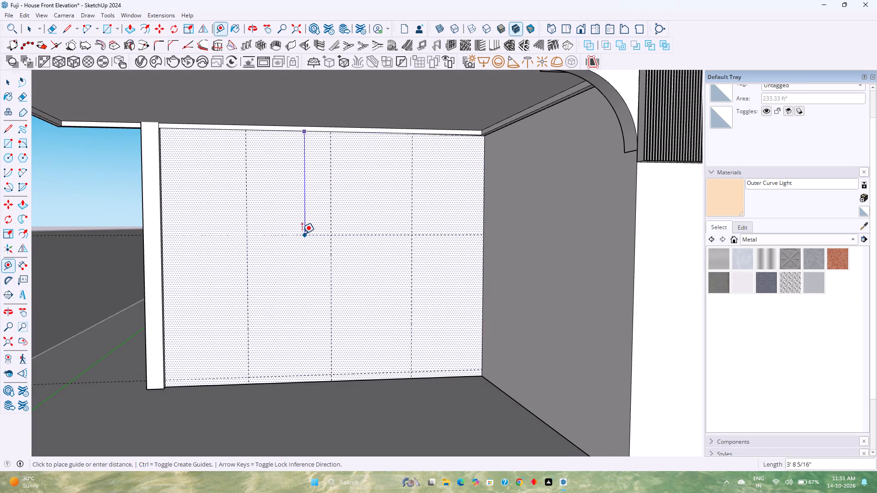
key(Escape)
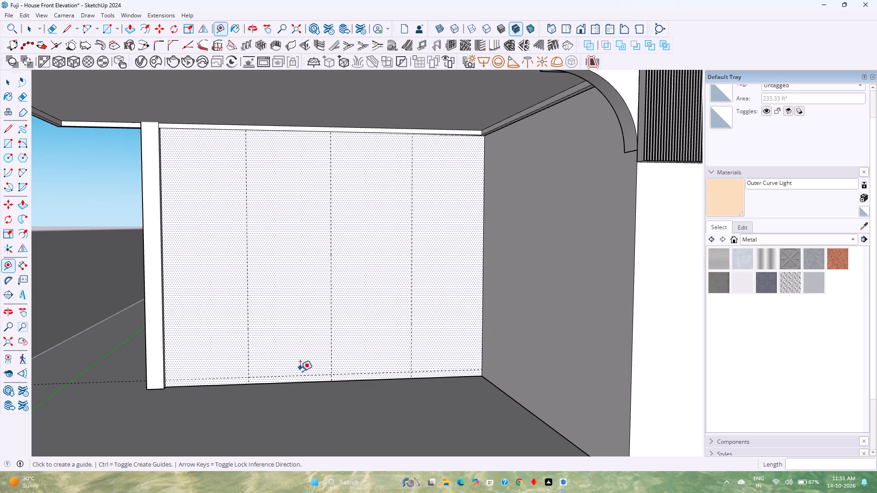
Place a horizontal guide 7' above the lower horizontal guide on the recessed wall.
click(300, 374)
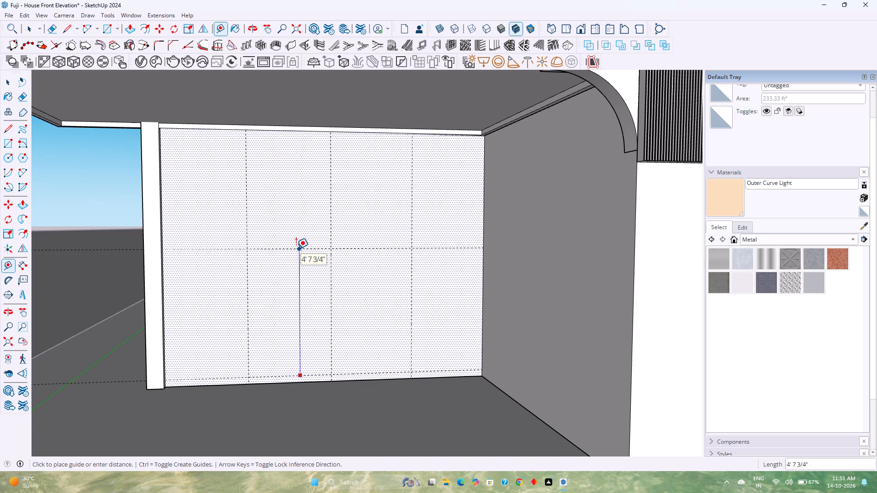
text(7')
key(Return)
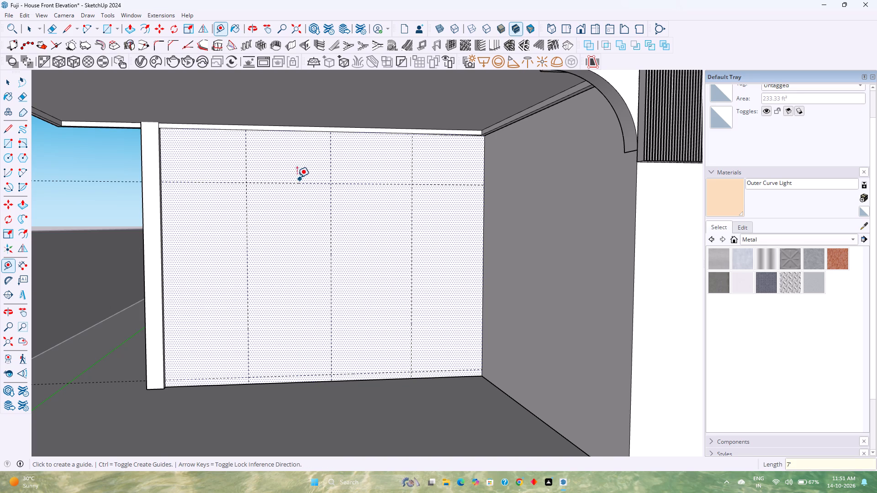
Delete the middle of the three vertical guides on the recessed wall.
middle_drag(292, 199, 312, 228)
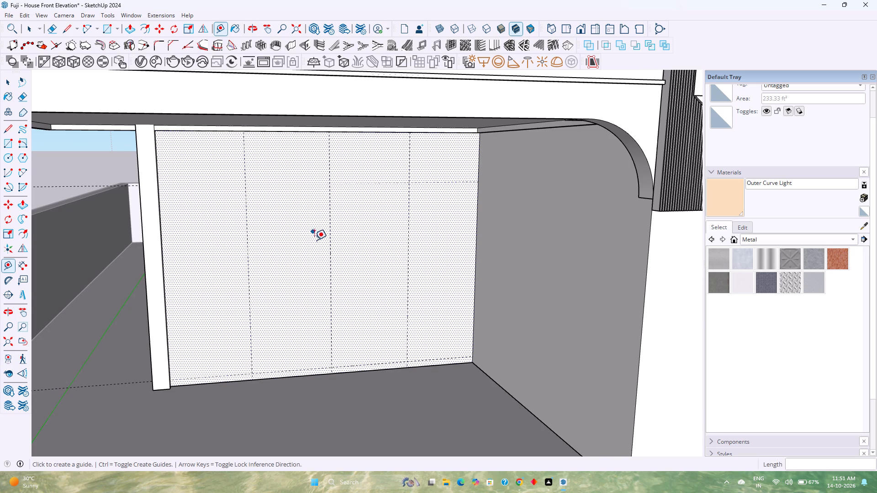
middle_drag(315, 246, 301, 231)
key(space)
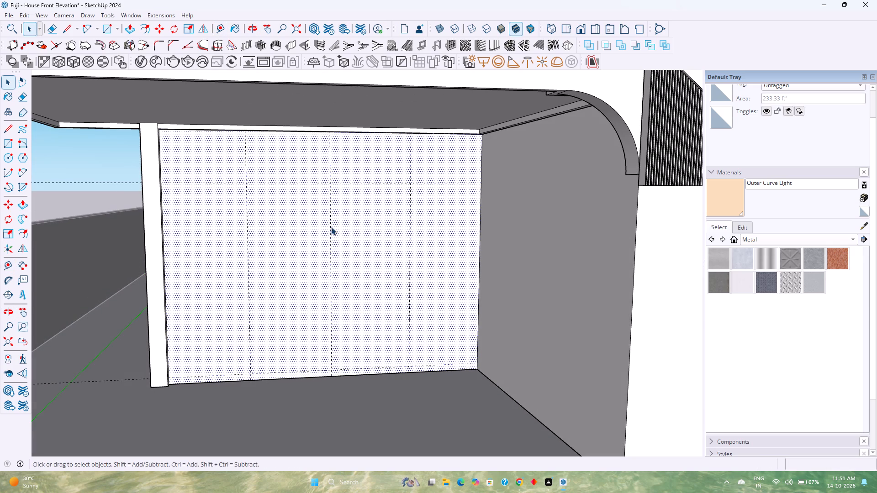
click(331, 232)
key(Delete)
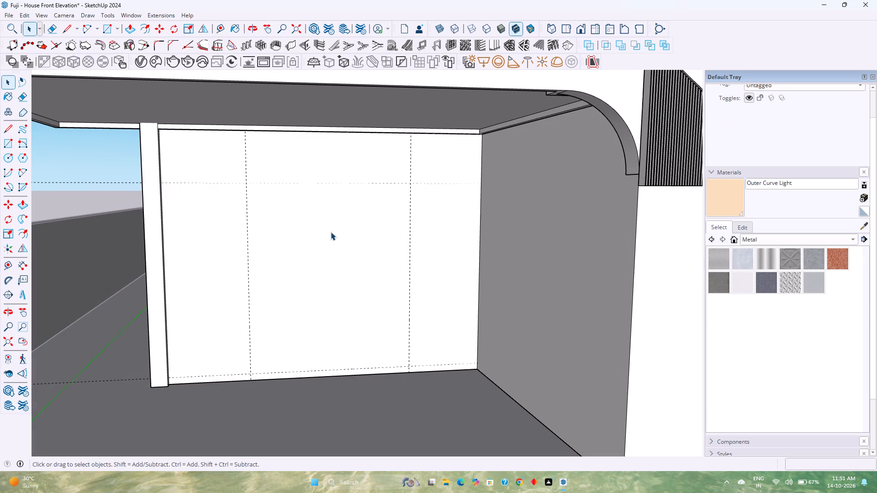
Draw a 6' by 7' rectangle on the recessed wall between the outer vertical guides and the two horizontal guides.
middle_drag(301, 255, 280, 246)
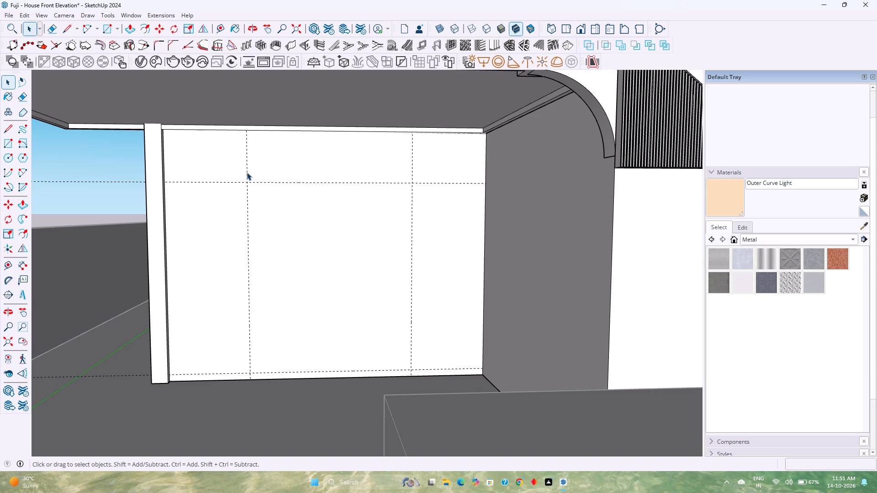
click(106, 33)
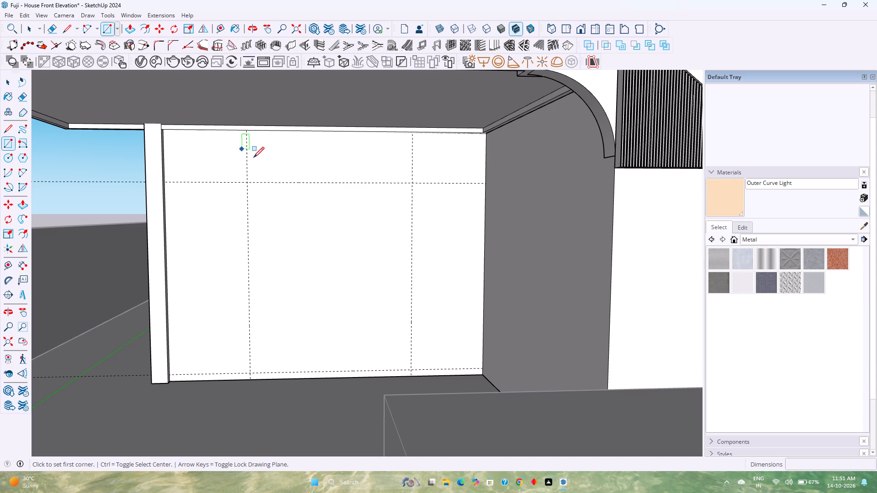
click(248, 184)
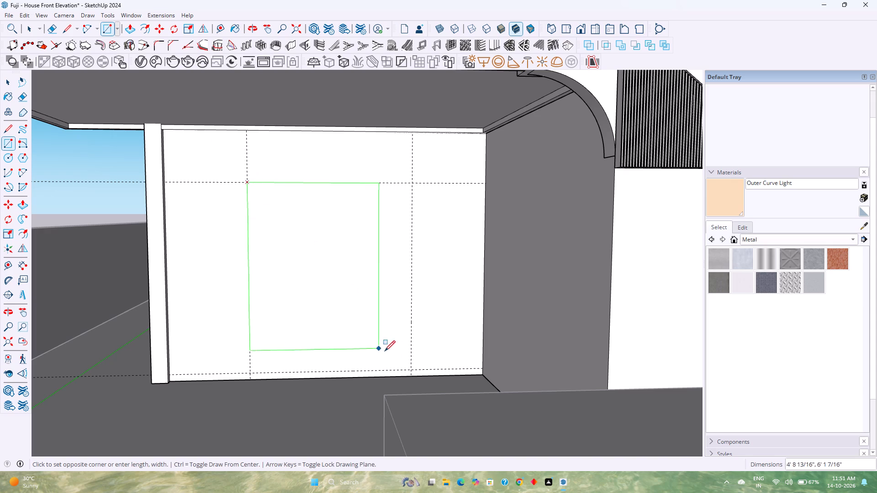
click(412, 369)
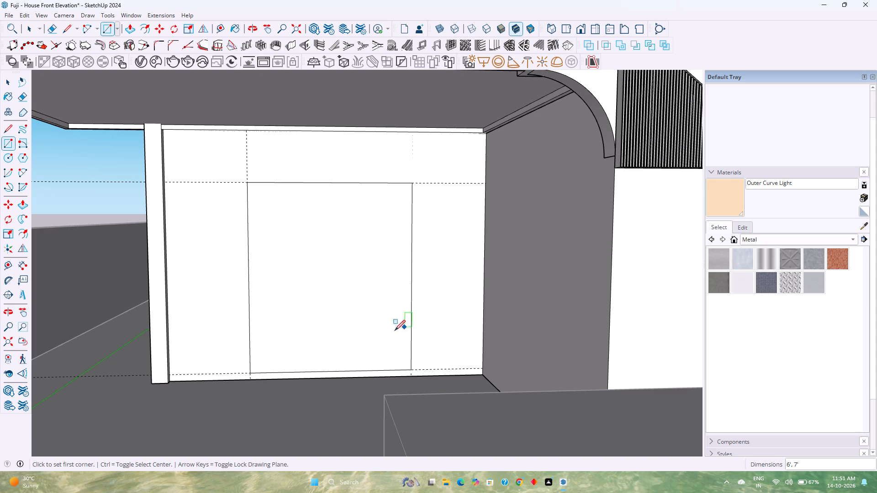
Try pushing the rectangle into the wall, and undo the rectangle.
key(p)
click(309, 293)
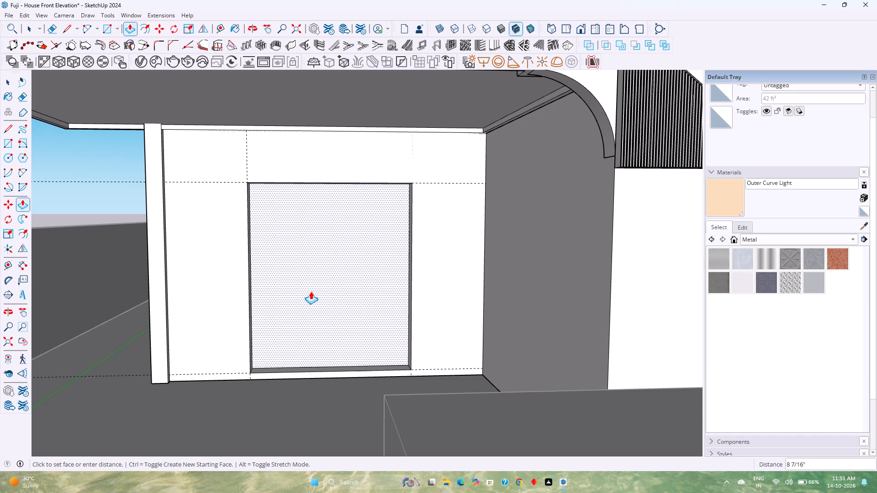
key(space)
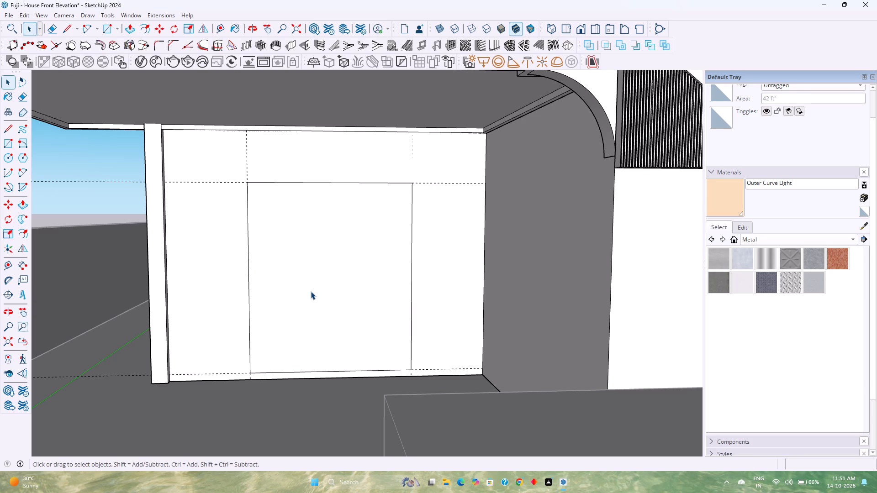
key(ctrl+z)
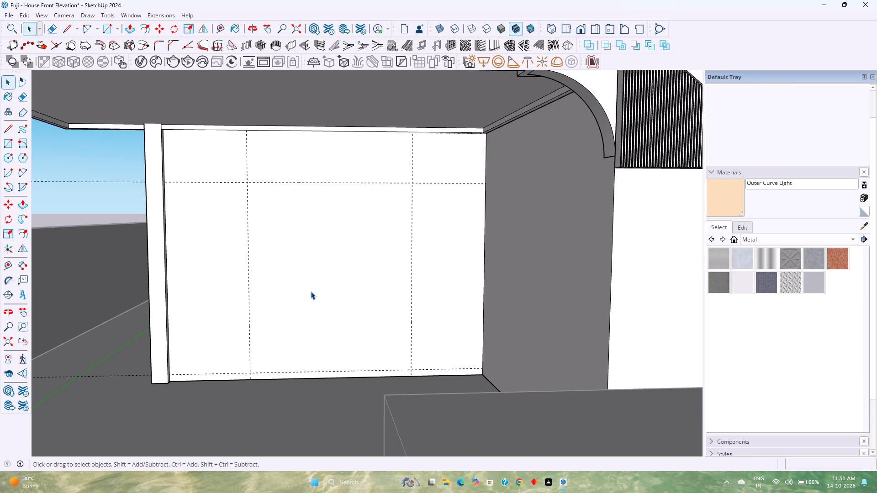
Hide the projecting balcony frame group and the tall curved fluted panel group beside it.
scroll(311, 291, down, 3)
middle_drag(311, 291, 337, 355)
scroll(337, 355, up, 1)
scroll(337, 352, down, 12)
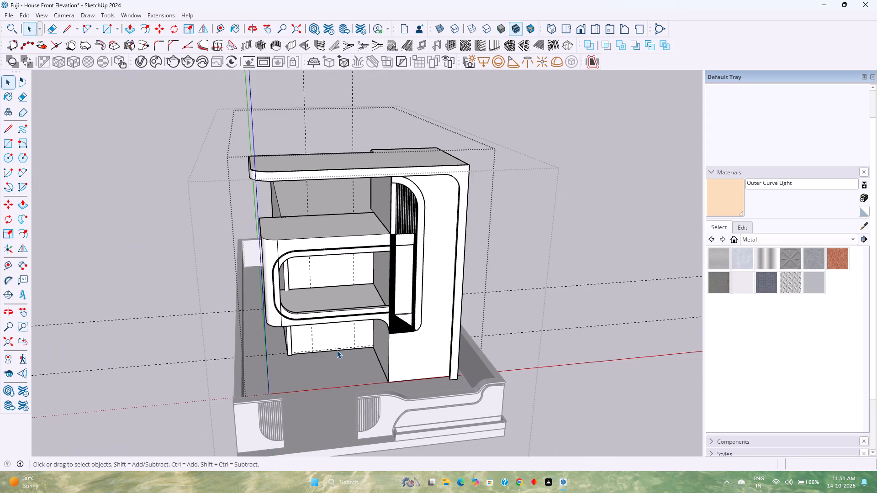
click(335, 315)
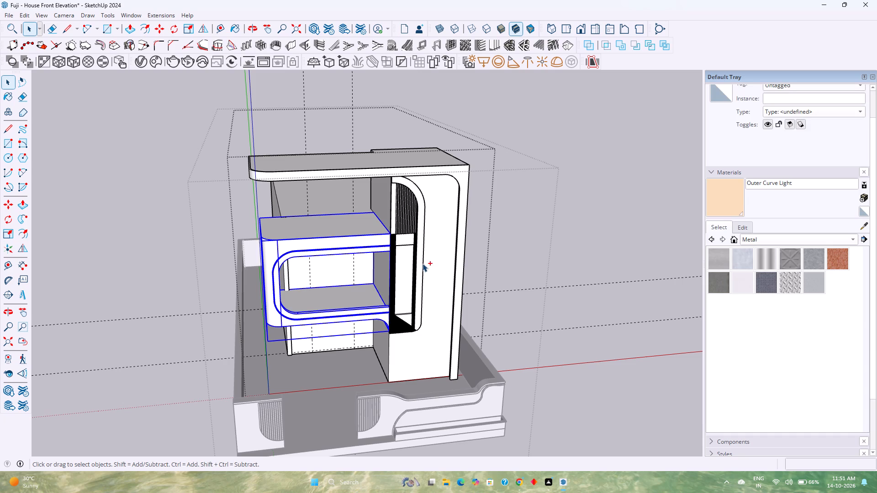
ctrl+click(418, 267)
ctrl+click(461, 241)
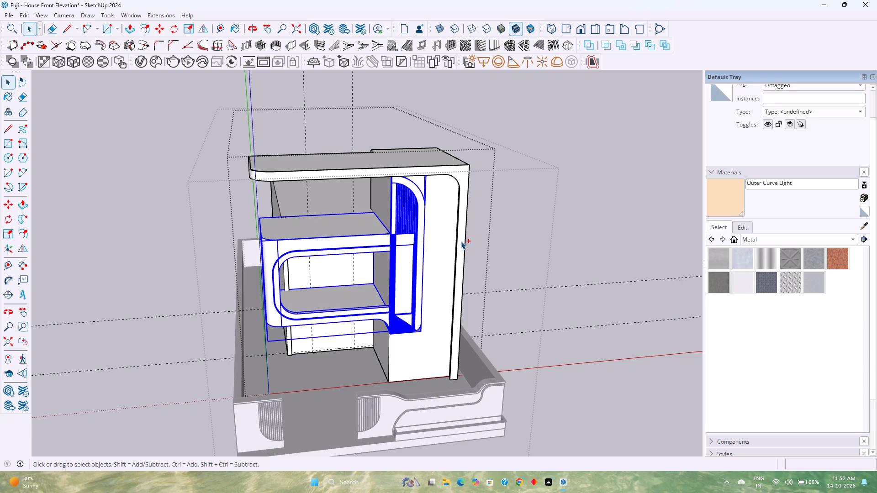
key(Escape)
click(359, 246)
double_click(359, 246)
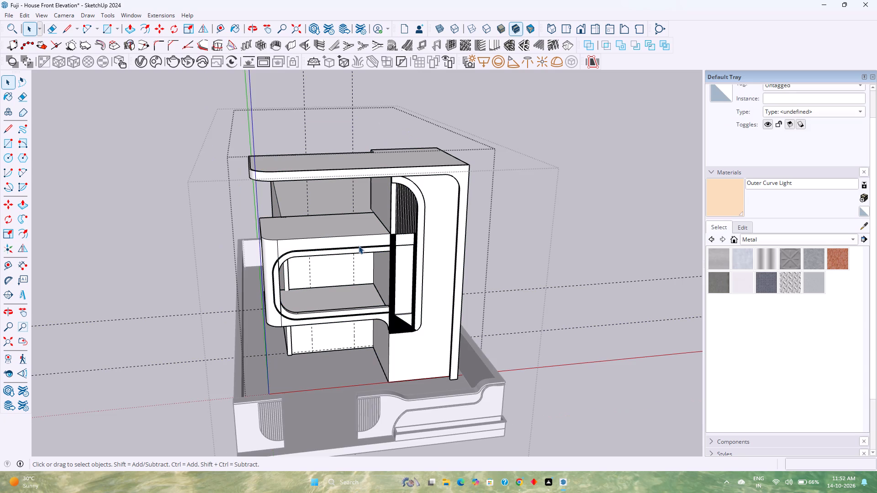
click(359, 246)
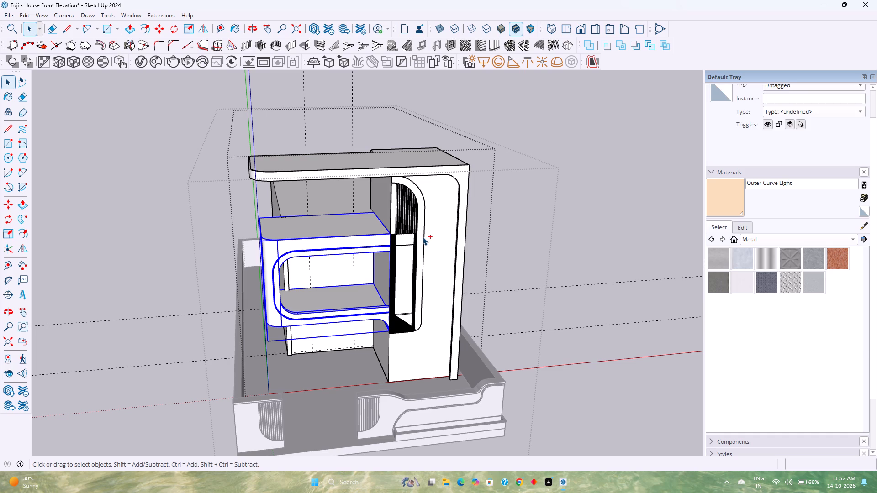
ctrl+click(423, 237)
right_click(423, 237)
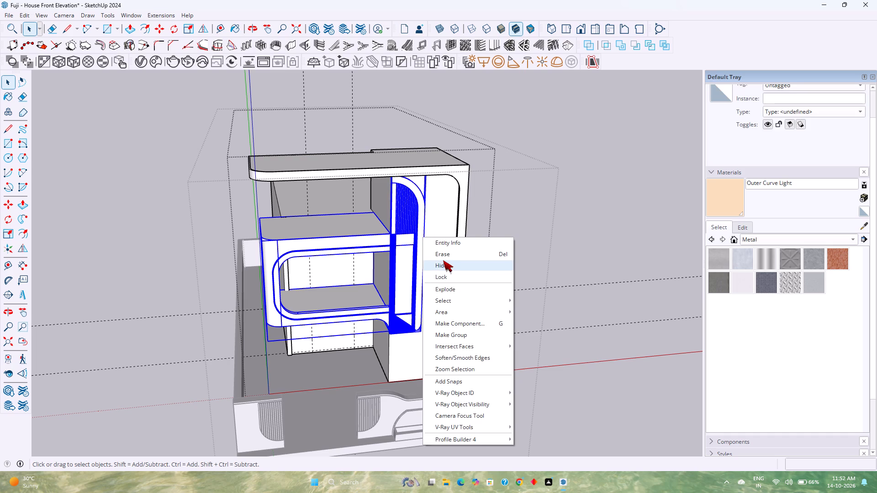
click(443, 260)
Hide the outer curved frame group that runs along the roof edge and down the projecting side wall.
click(461, 217)
double_click(461, 217)
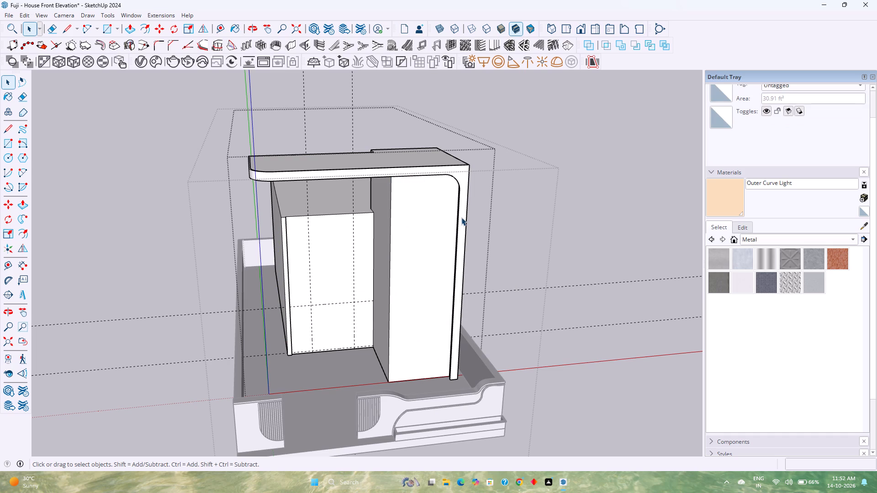
middle_drag(411, 248, 535, 210)
scroll(528, 193, up, 3)
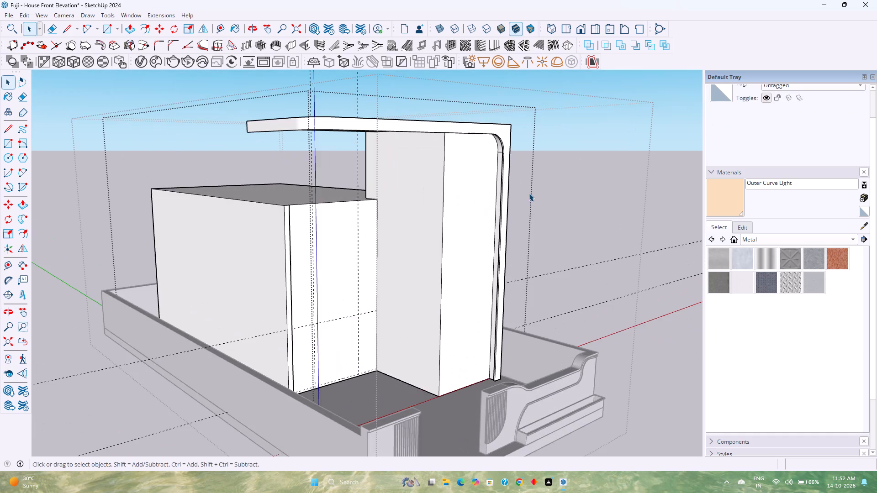
middle_drag(529, 193, 437, 350)
scroll(424, 277, up, 1)
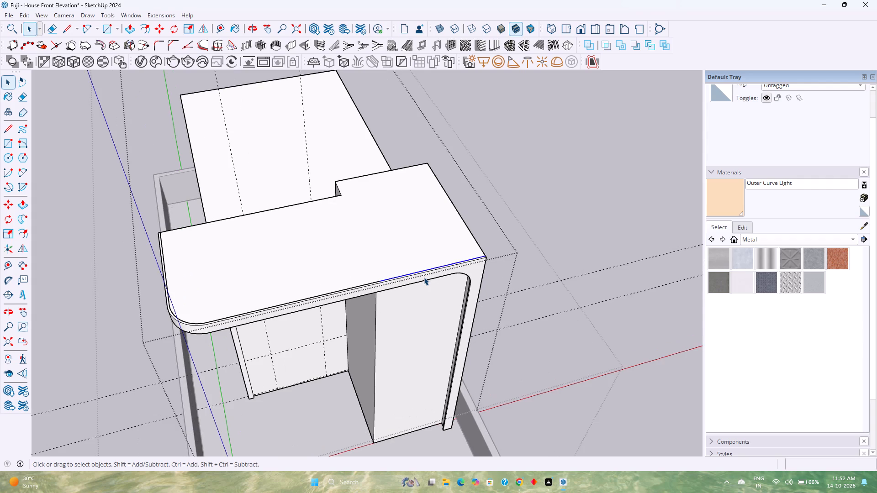
key(Escape)
scroll(422, 270, up, 3)
click(419, 283)
double_click(419, 283)
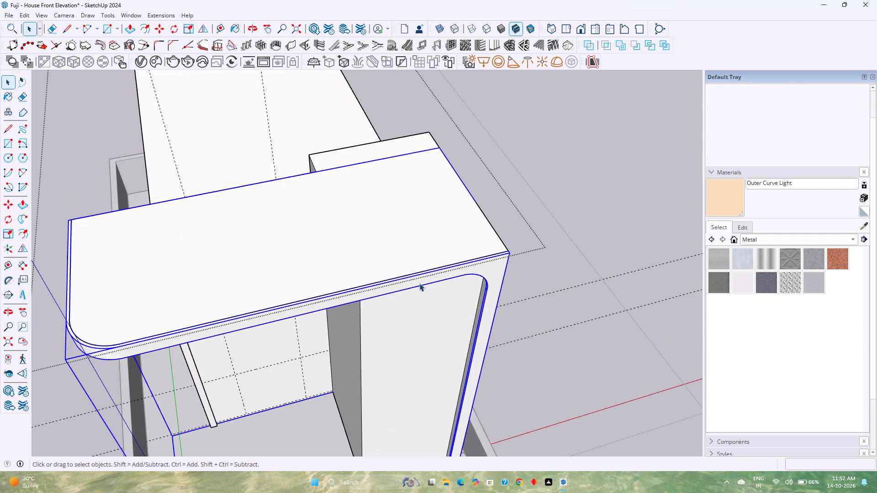
right_click(359, 296)
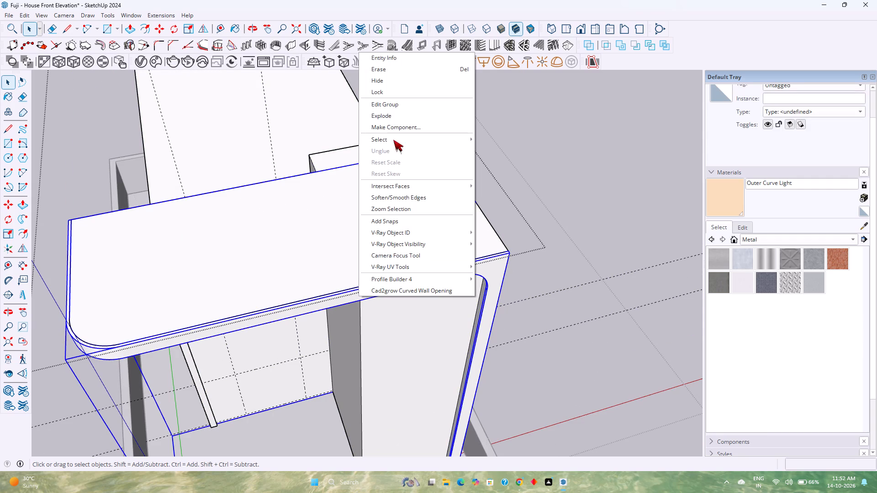
click(384, 85)
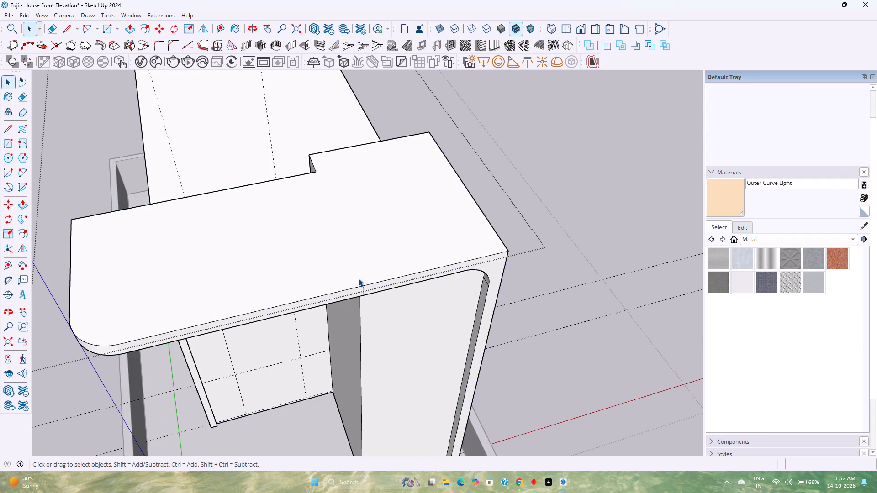
middle_drag(326, 308, 367, 242)
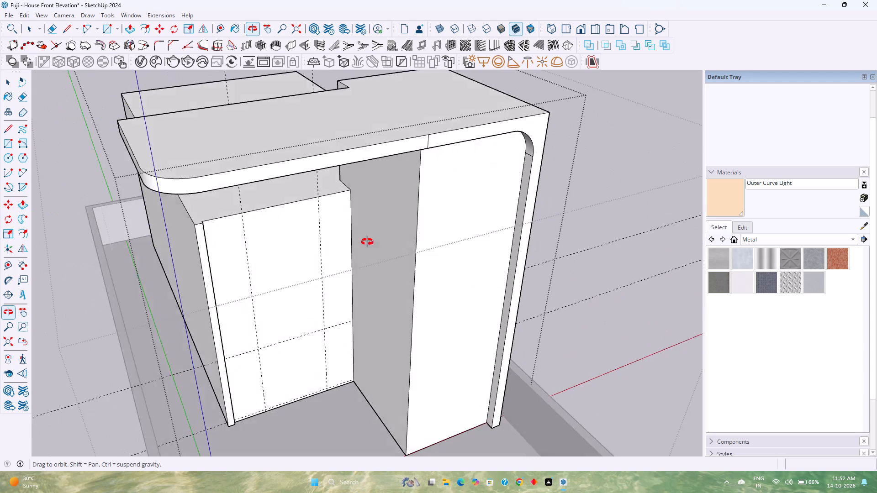
middle_drag(367, 242, 385, 233)
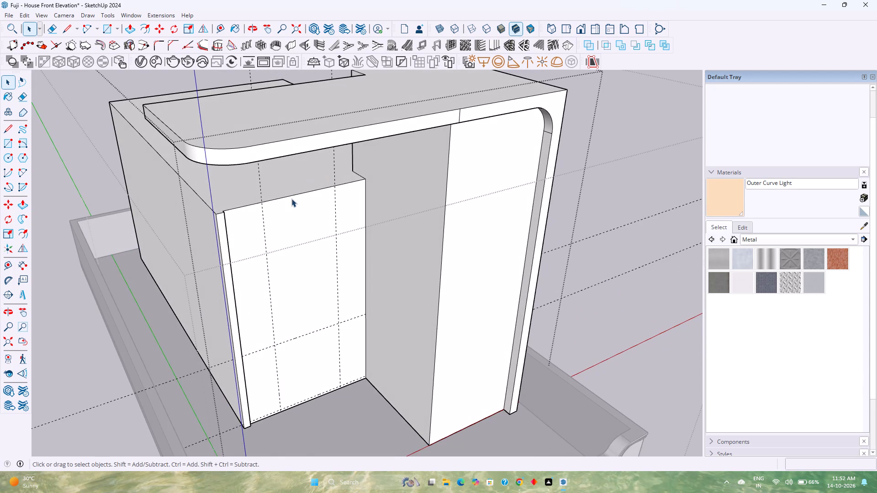
Offset the top face of the long rear block inward by 9" to outline its wall thickness.
middle_drag(301, 153, 352, 184)
scroll(352, 184, down, 5)
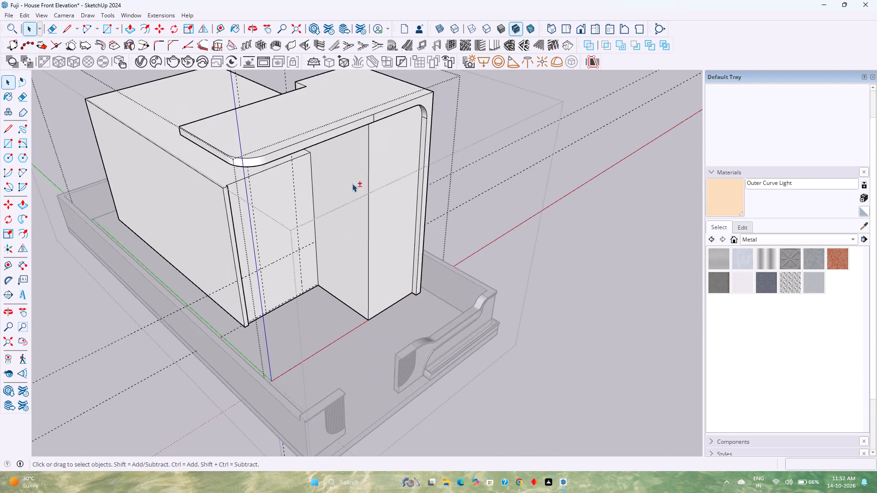
shift+middle_drag(352, 184, 524, 313)
middle_drag(409, 285, 624, 343)
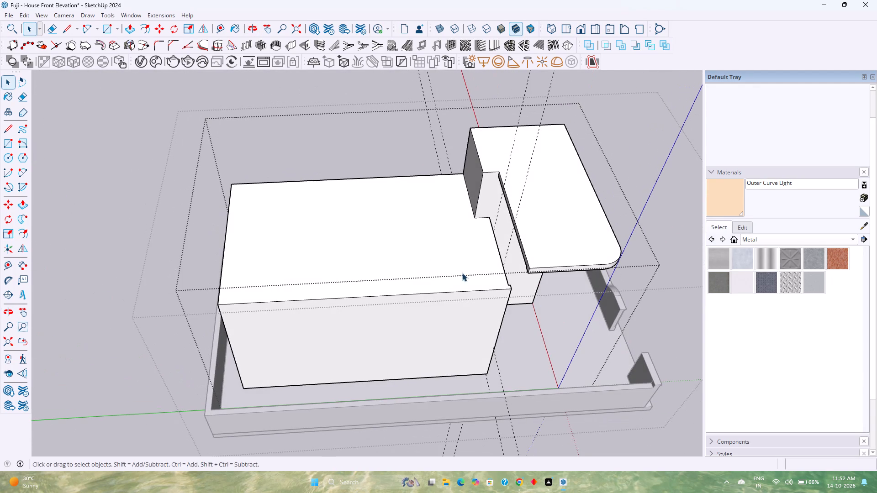
click(335, 204)
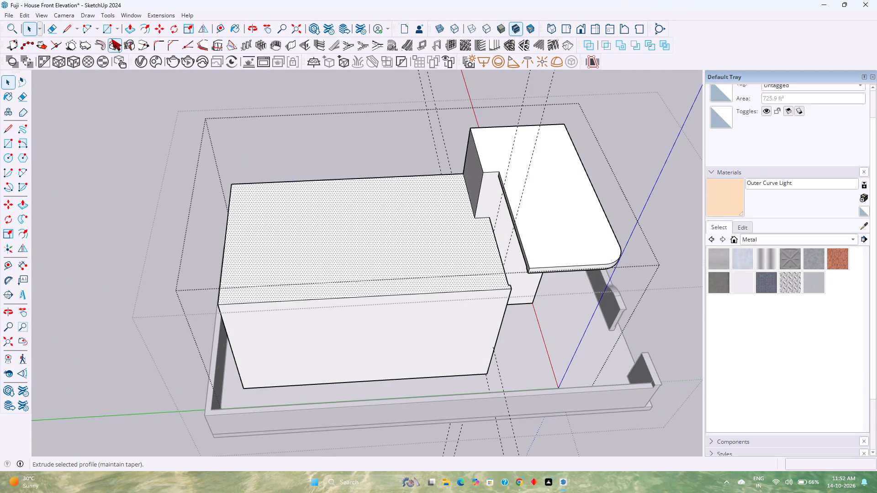
click(147, 25)
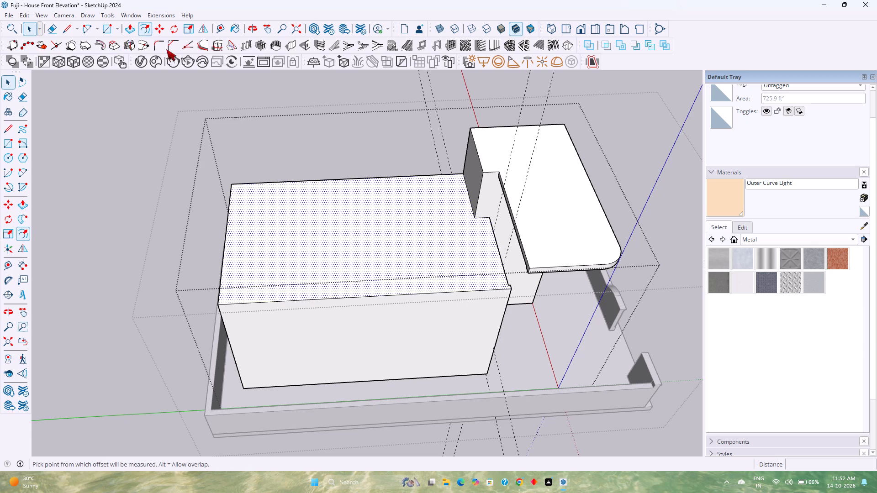
click(289, 189)
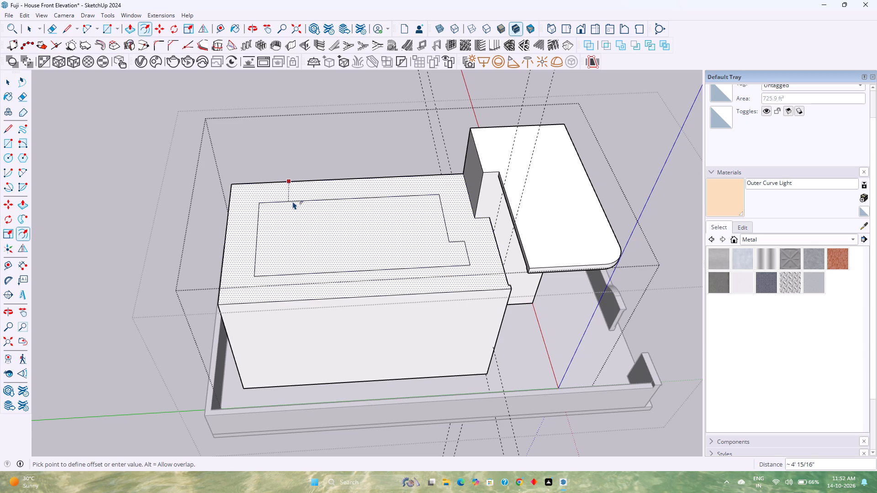
key(6)
key(Return)
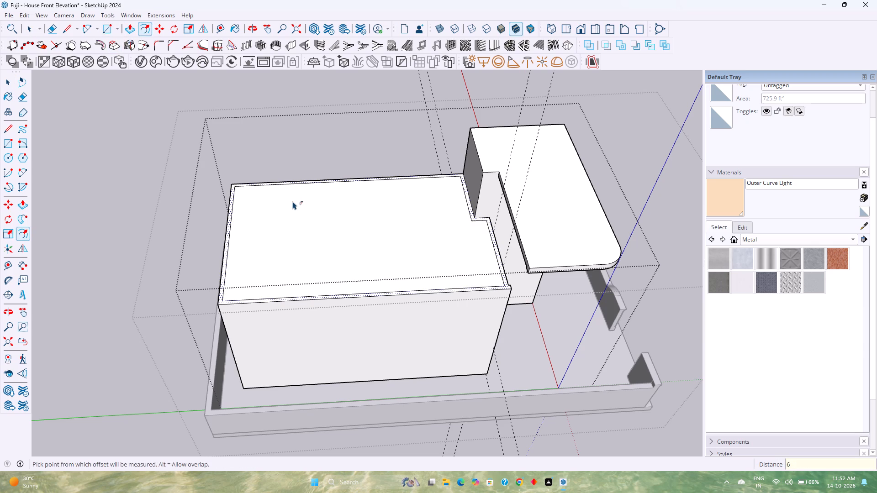
key(9)
key(Return)
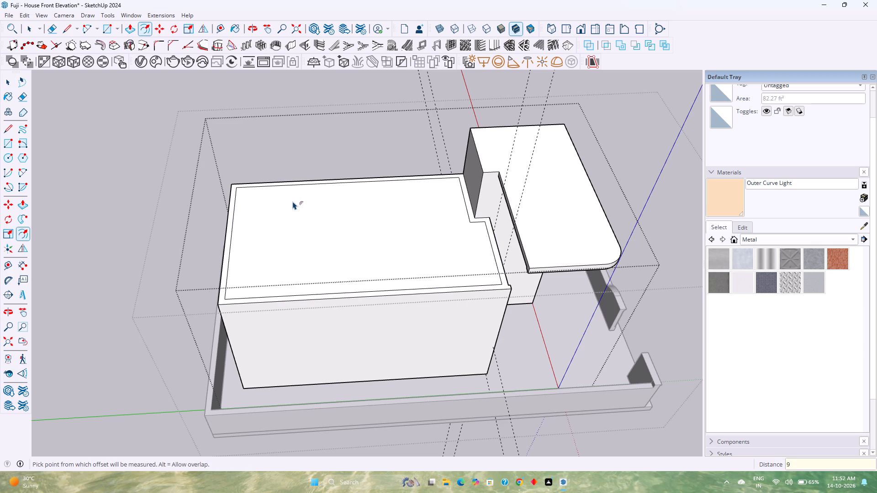
key(space)
Push the inner top face of the rear block down to its base to hollow it into walls.
scroll(438, 268, up, 2)
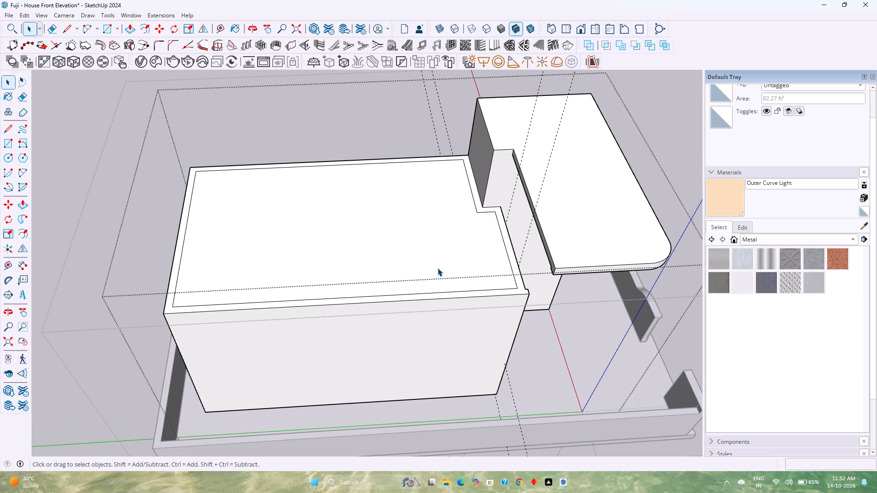
key(0)
key(p)
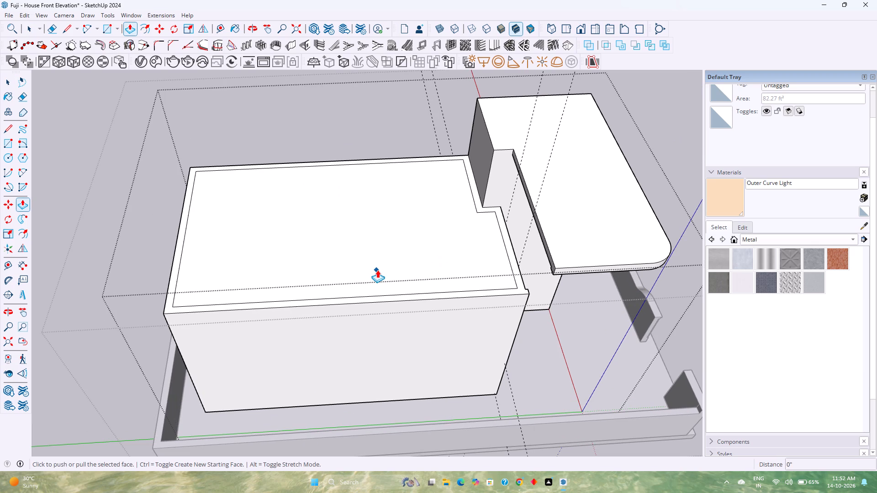
key(Escape)
click(333, 255)
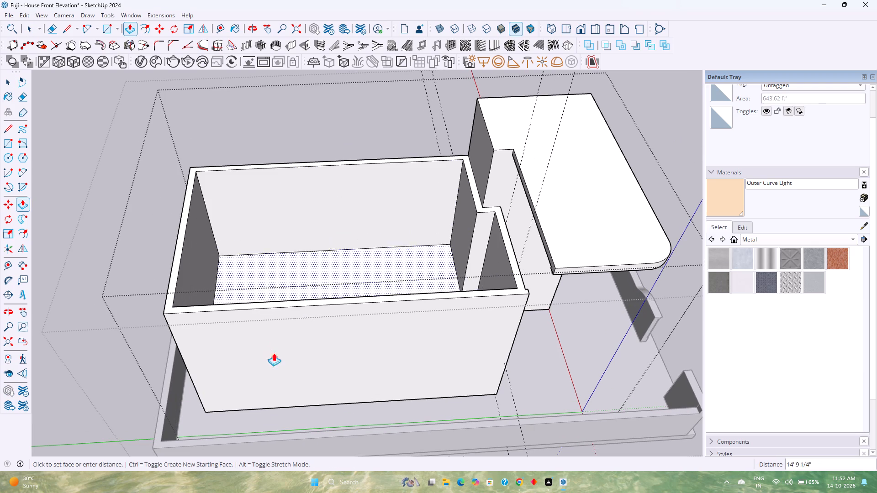
click(555, 372)
middle_drag(544, 372, 500, 362)
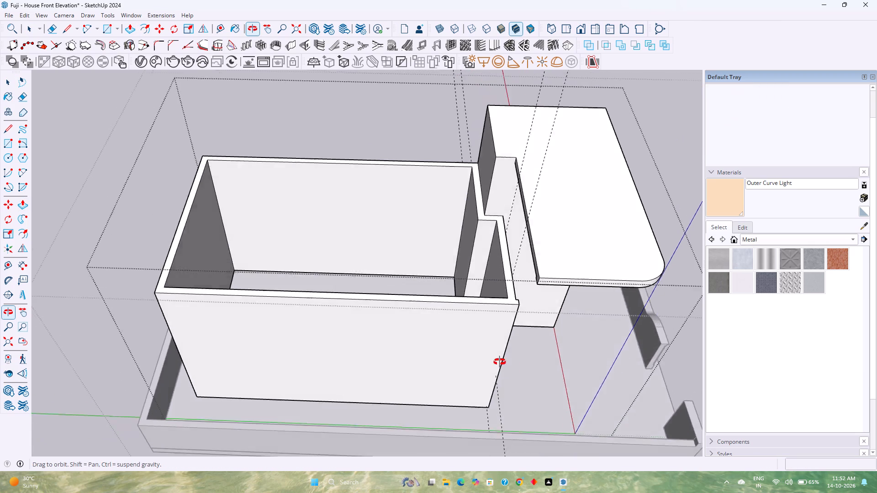
middle_drag(500, 362, 247, 304)
key(space)
Delete the stray short edge crossing the front edge of the roof slab.
middle_drag(344, 394, 320, 372)
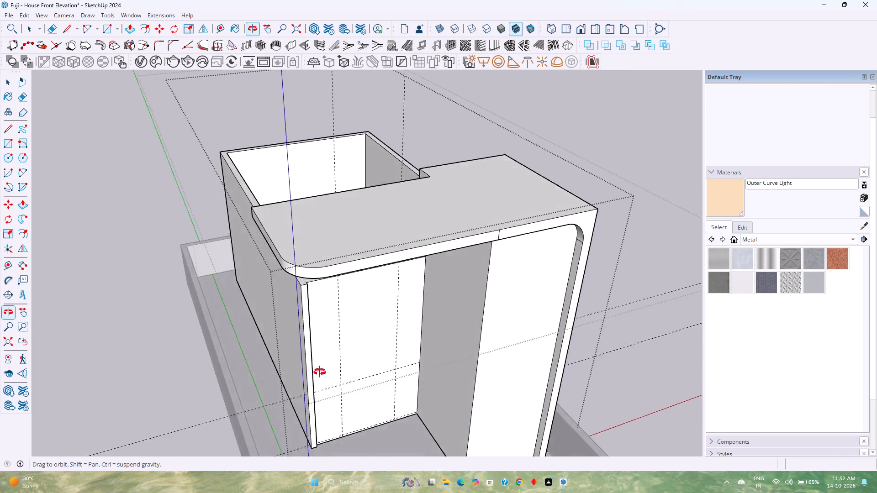
middle_drag(320, 372, 505, 419)
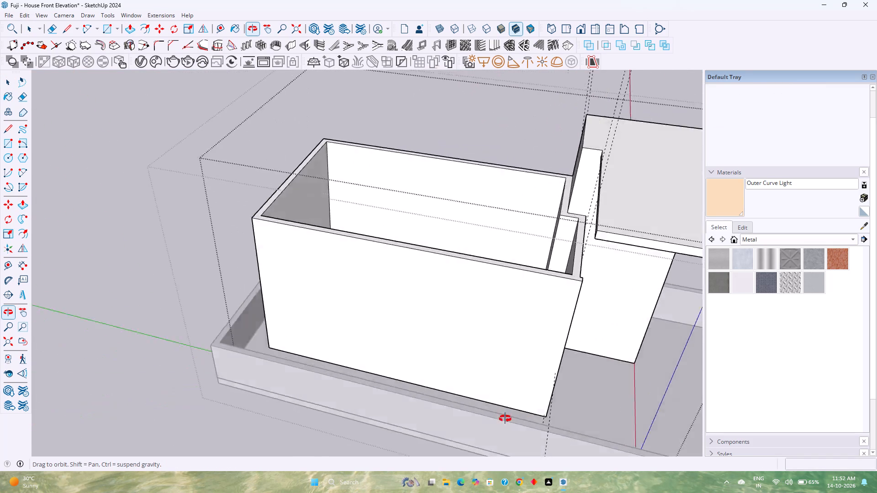
middle_drag(505, 419, 271, 395)
scroll(284, 386, up, 1)
shift+middle_drag(284, 386, 328, 458)
middle_drag(316, 461, 310, 408)
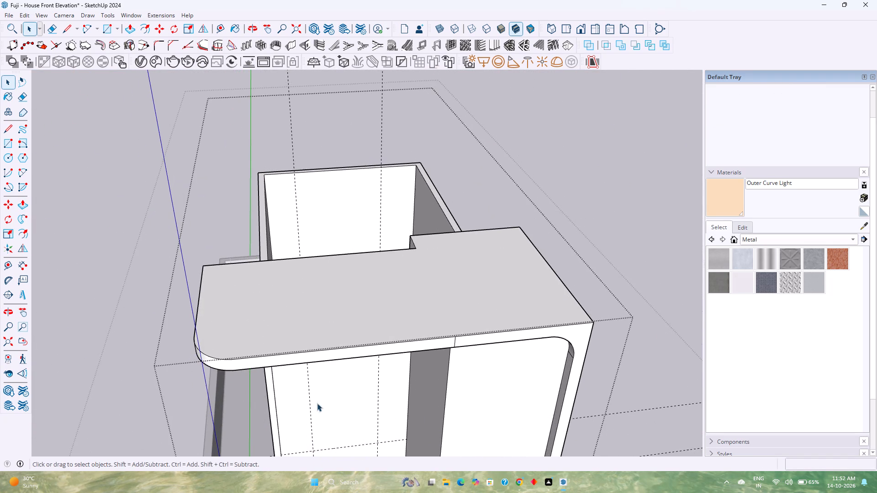
scroll(328, 399, down, 3)
middle_drag(352, 411, 466, 344)
middle_drag(503, 348, 464, 435)
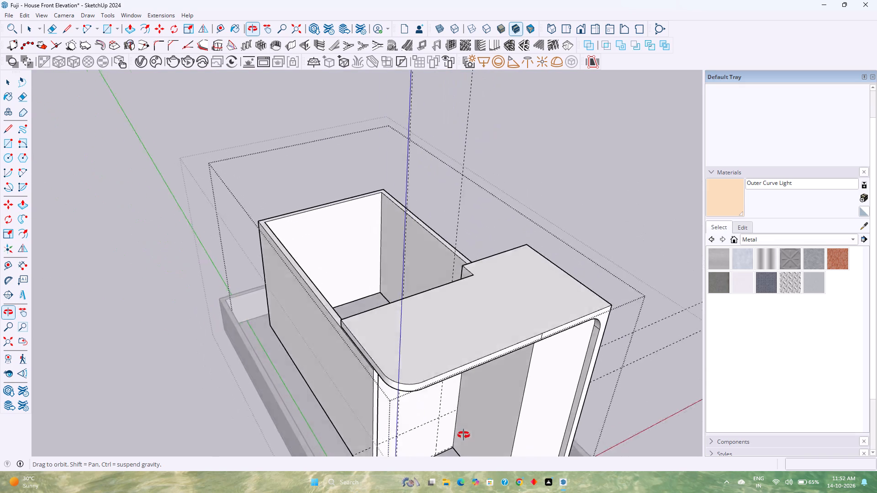
middle_drag(464, 435, 437, 455)
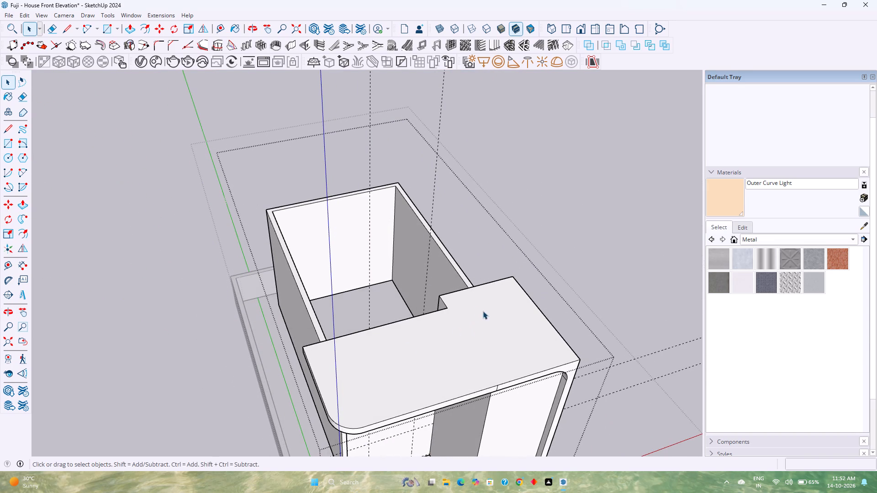
scroll(497, 386, up, 10)
click(496, 391)
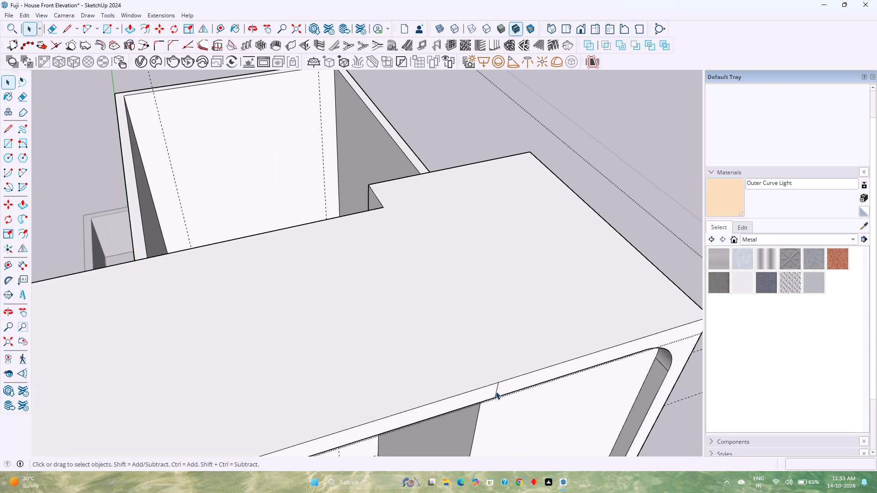
key(Delete)
Examine the roof slab's underside, the hollowed block and the house from below and from the side.
middle_drag(496, 391, 500, 303)
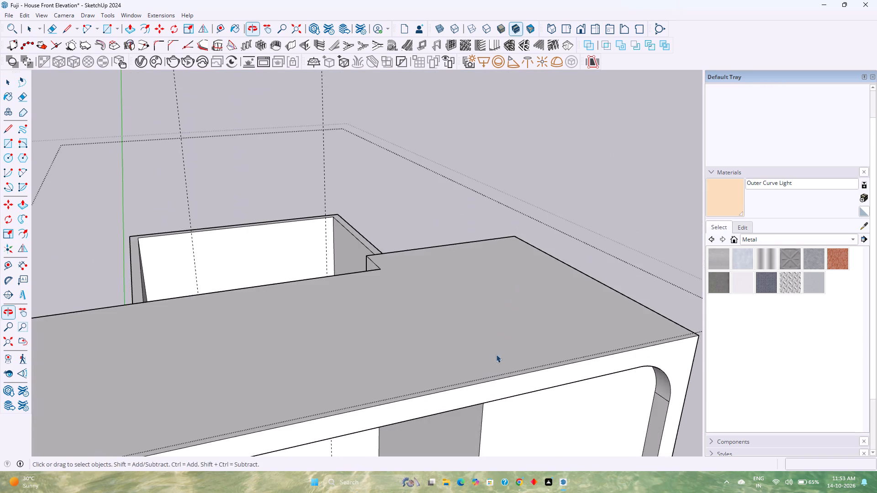
middle_drag(490, 374, 538, 283)
scroll(540, 299, down, 4)
middle_drag(448, 416, 569, 309)
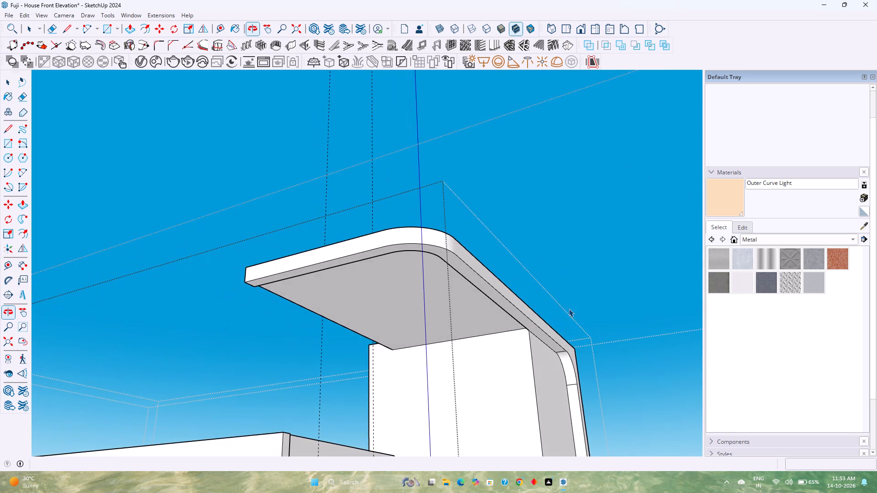
middle_drag(412, 330, 449, 355)
scroll(449, 355, up, 1)
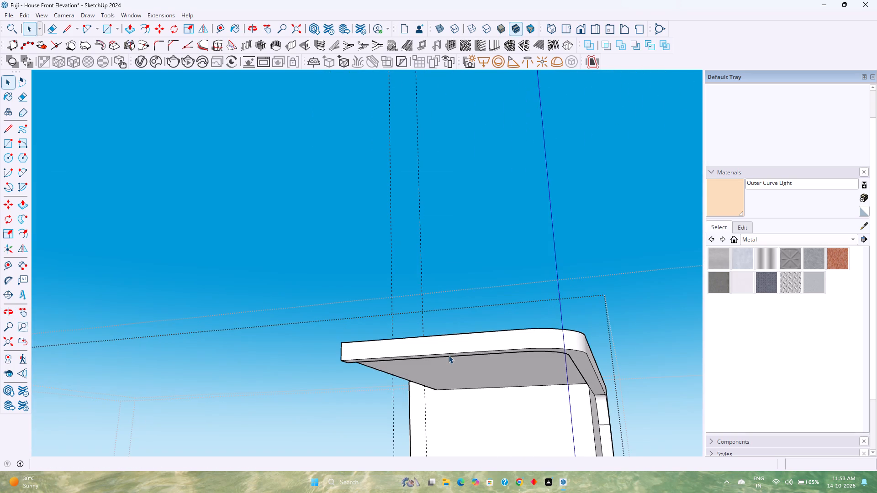
shift+middle_drag(449, 355, 461, 310)
middle_drag(465, 307, 464, 369)
shift+middle_drag(461, 376, 367, 331)
scroll(365, 330, up, 1)
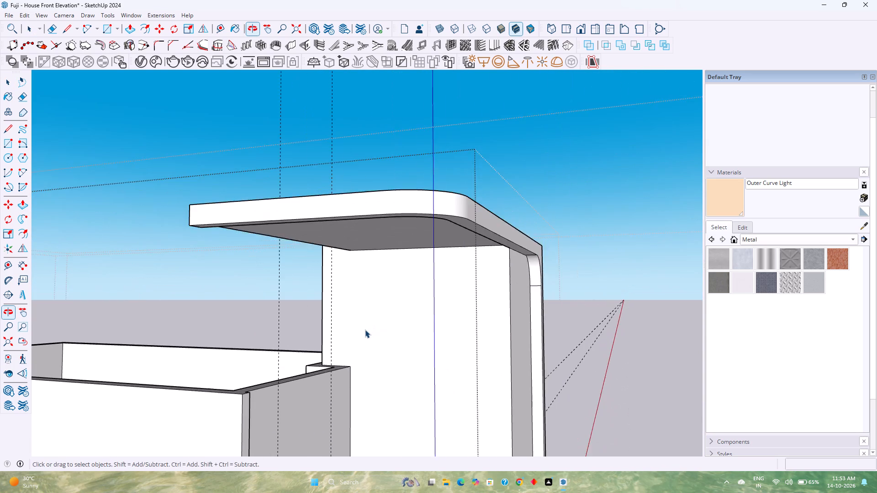
scroll(365, 330, down, 10)
middle_drag(368, 420, 359, 331)
scroll(364, 325, down, 4)
middle_drag(364, 325, 340, 357)
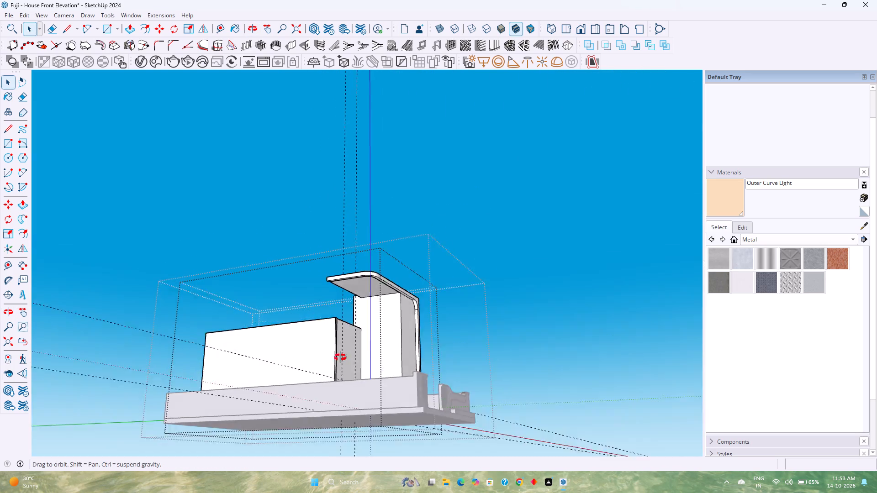
middle_drag(340, 357, 141, 434)
Move the whole house group with its guides 10' straight up from the plot base.
click(407, 345)
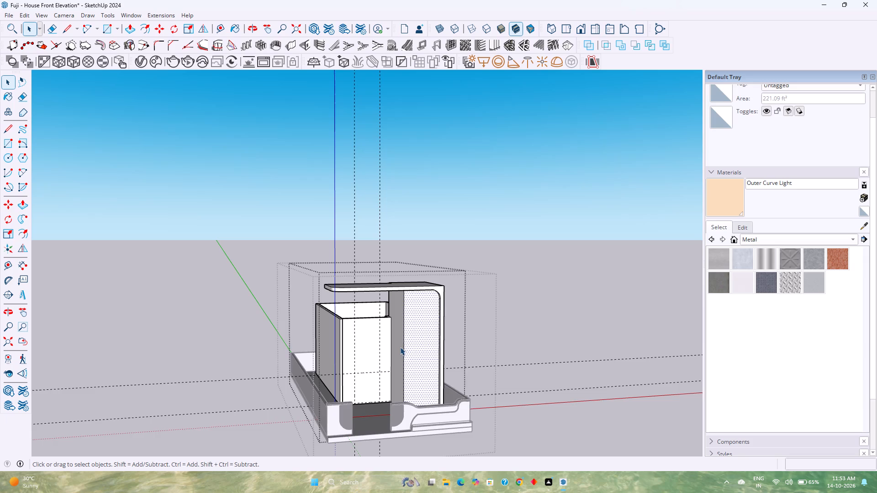
key(Escape)
click(404, 350)
scroll(418, 391, up, 4)
key(m)
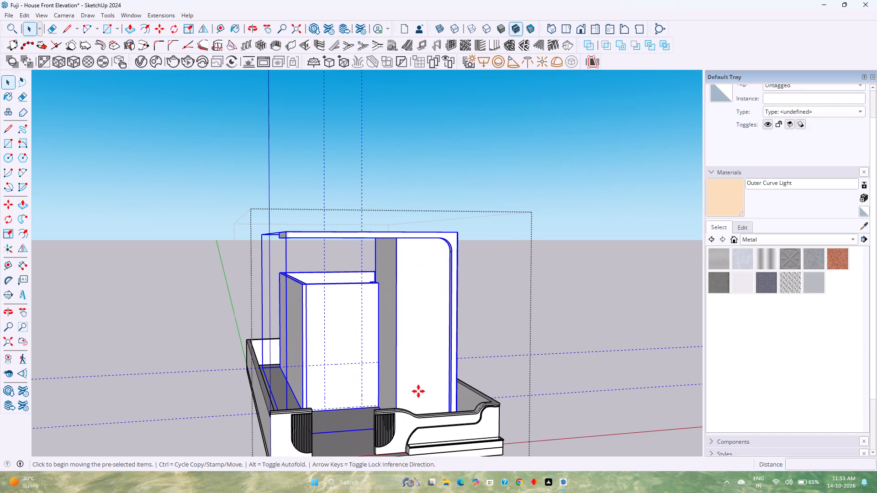
click(458, 229)
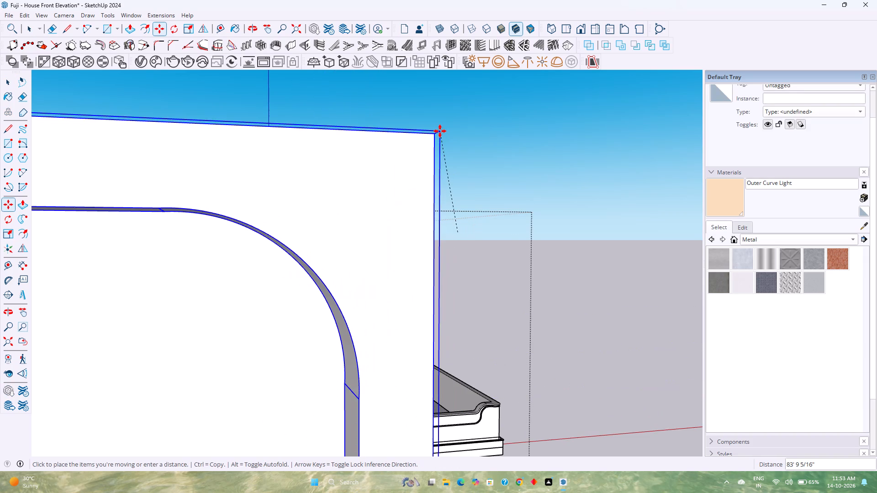
key(Up)
text(10)
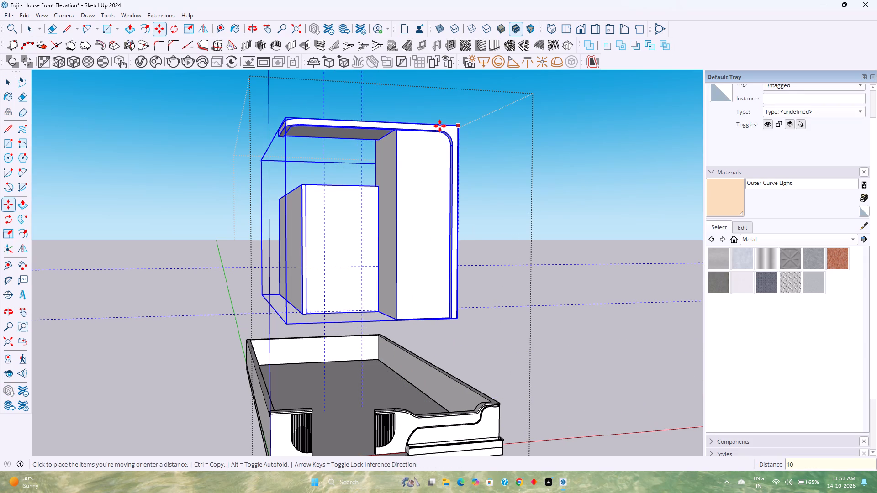
key(apostrophe)
key(Return)
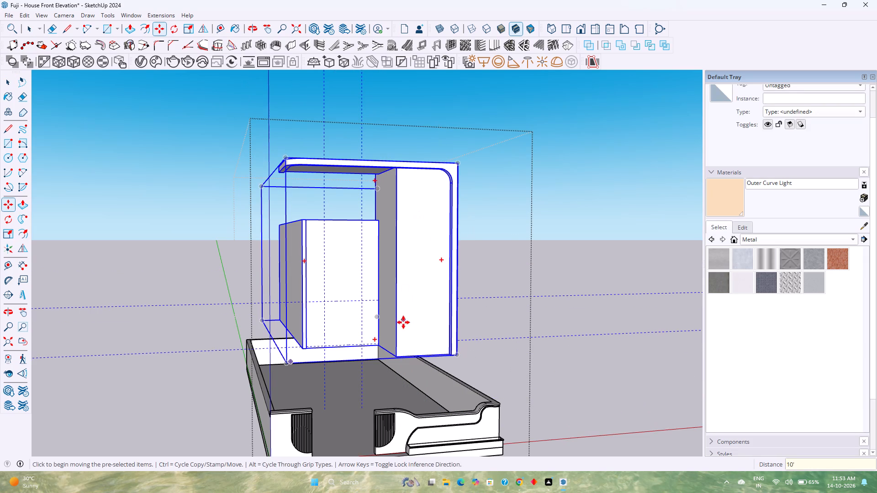
key(space)
Open the raised house group for editing from its underside.
scroll(406, 374, up, 6)
key(Escape)
middle_drag(406, 374, 429, 321)
scroll(418, 271, up, 11)
shift+middle_drag(397, 190, 400, 199)
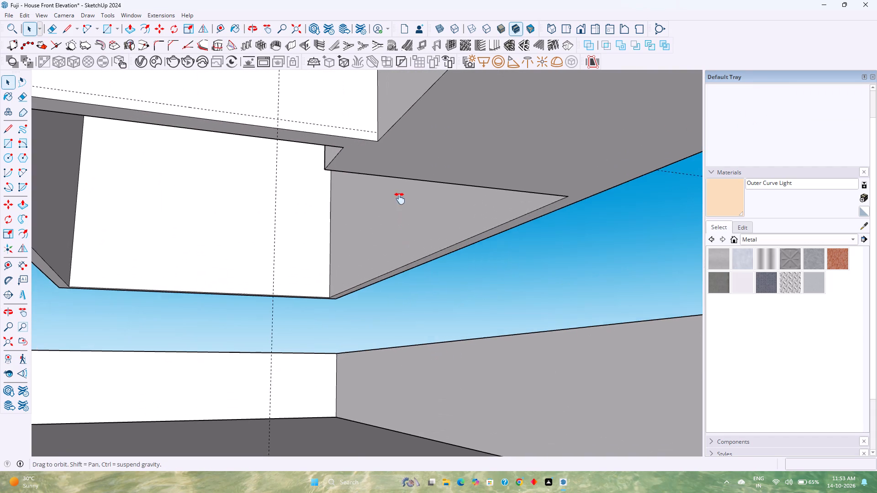
shift+middle_drag(400, 199, 396, 229)
click(432, 219)
double_click(432, 219)
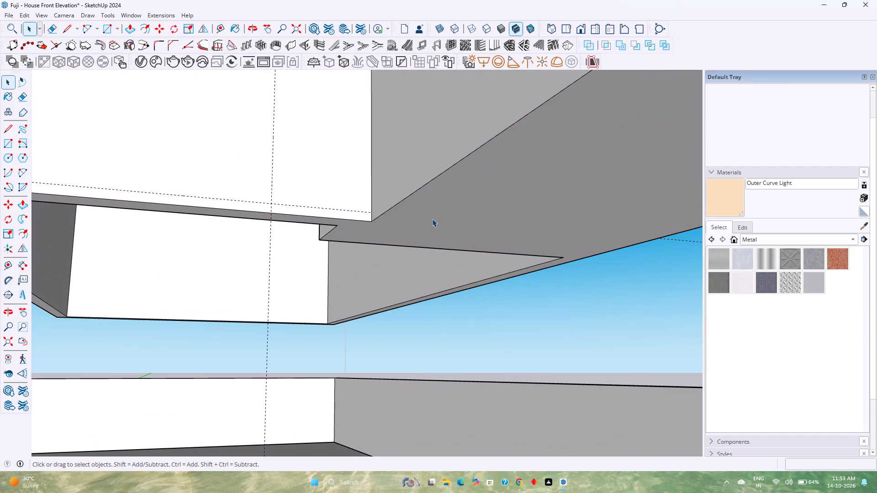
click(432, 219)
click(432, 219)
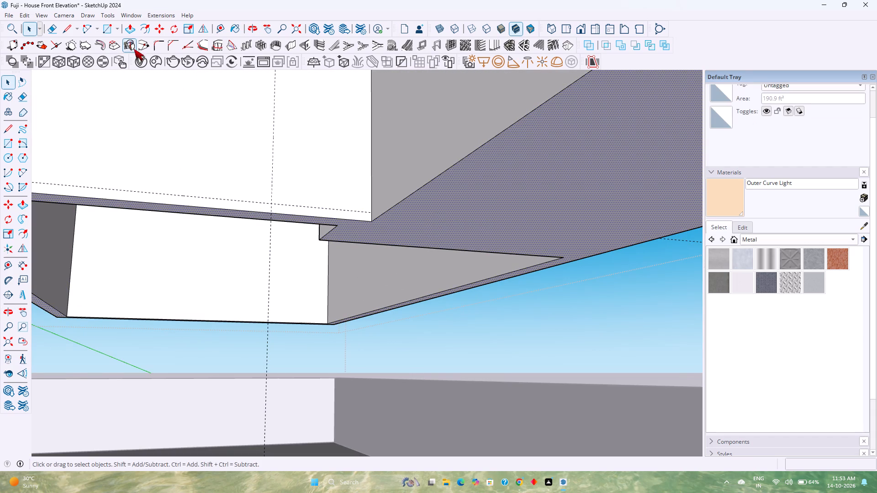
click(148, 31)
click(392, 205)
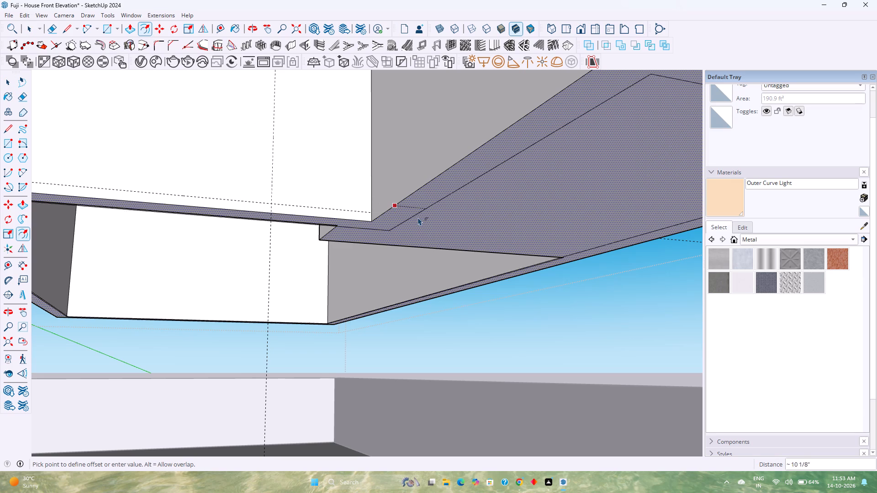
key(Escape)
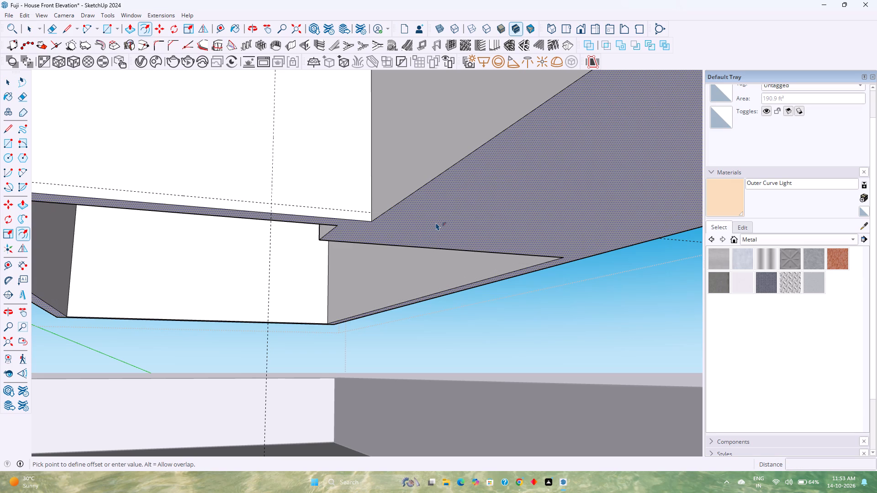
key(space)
Bring the whole model back into view and close the house group being edited.
click(433, 239)
middle_drag(438, 233, 412, 219)
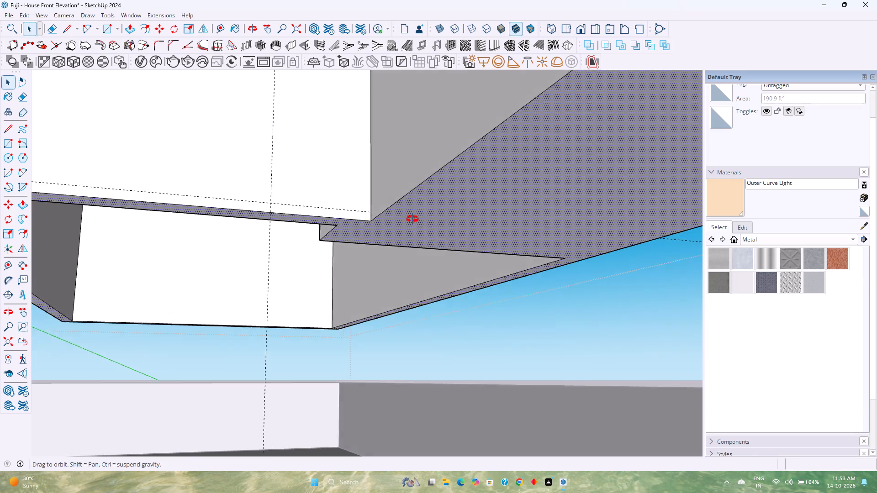
middle_drag(412, 219, 333, 210)
scroll(348, 203, down, 4)
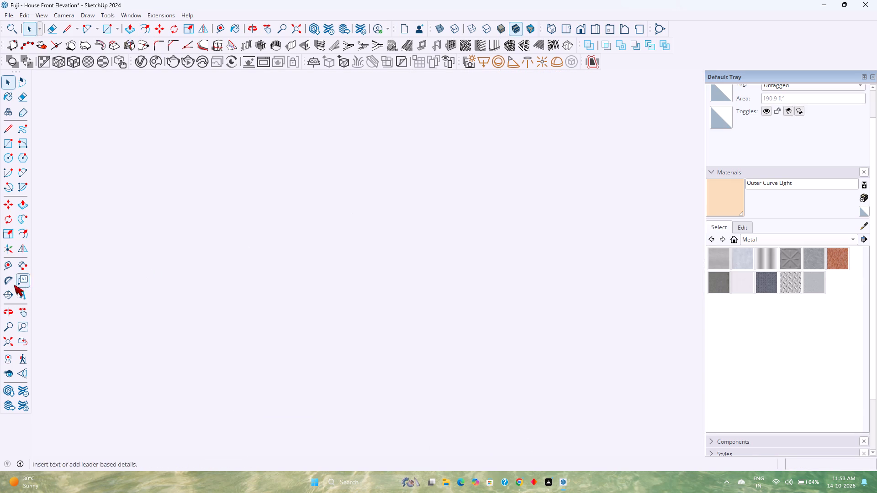
scroll(30, 278, down, 5)
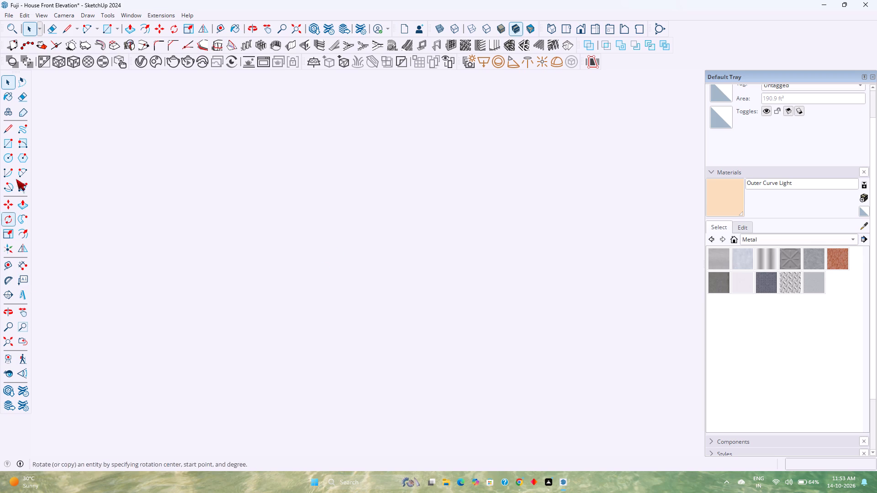
key(Escape)
scroll(356, 236, down, 8)
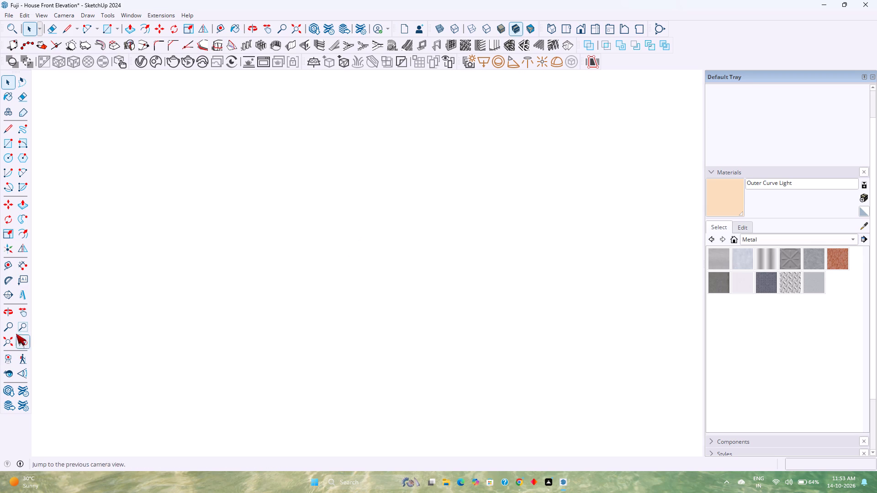
click(2, 342)
middle_drag(283, 320, 306, 368)
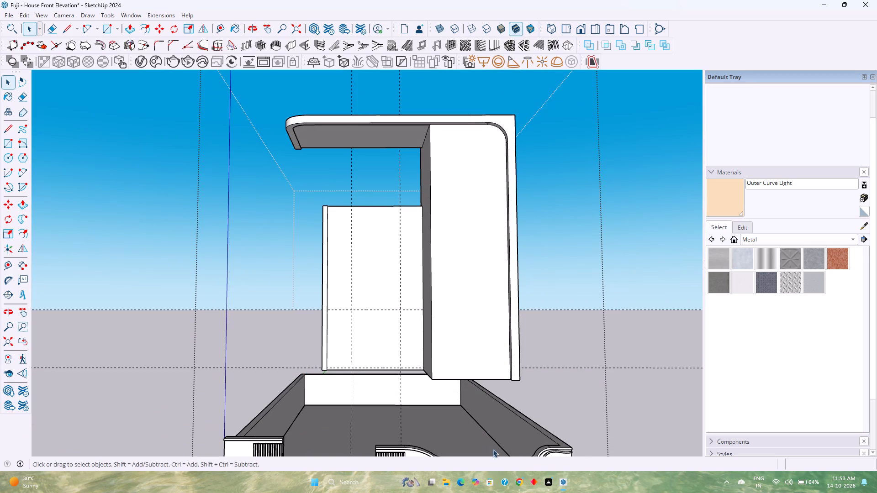
click(533, 425)
key(Escape)
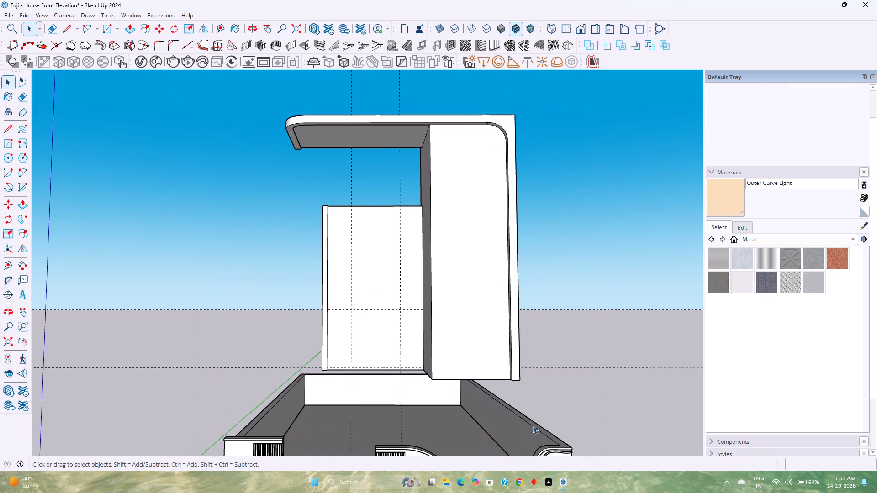
Hide the compound wall together with both sets of vertical fins and the plot base slab.
shift+middle_drag(533, 425, 481, 325)
click(463, 362)
triple_click(463, 362)
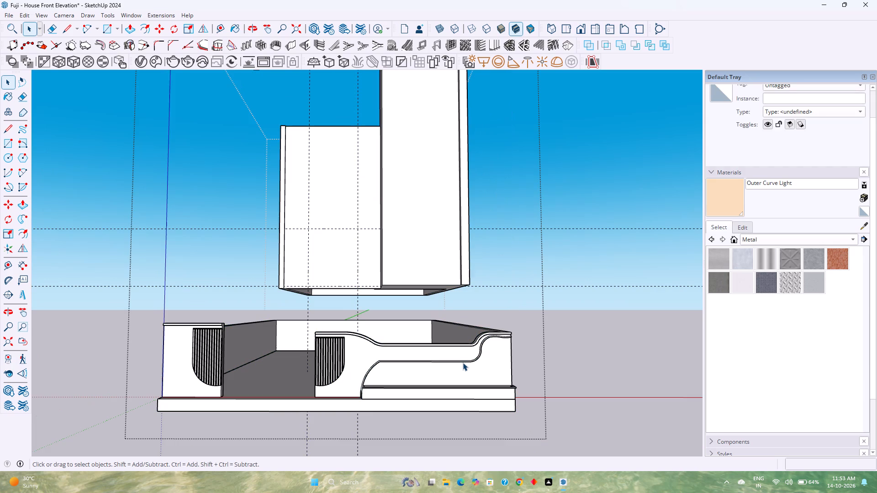
triple_click(463, 362)
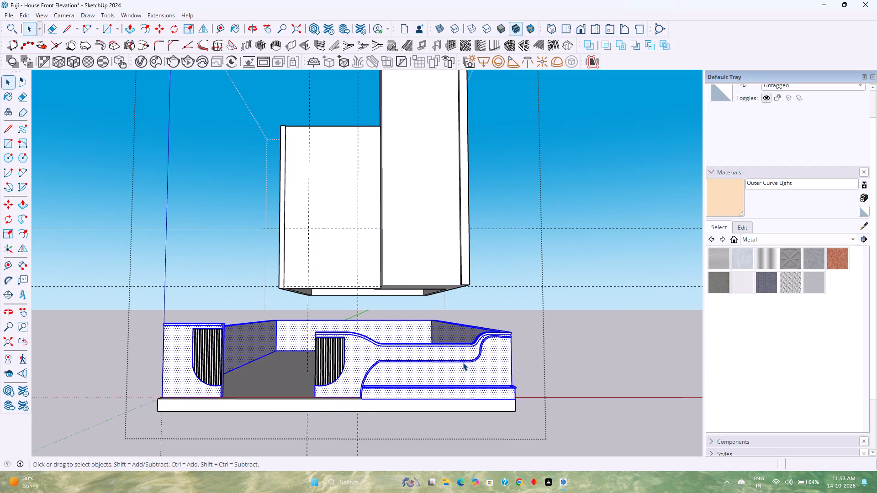
double_click(463, 362)
ctrl+click(327, 370)
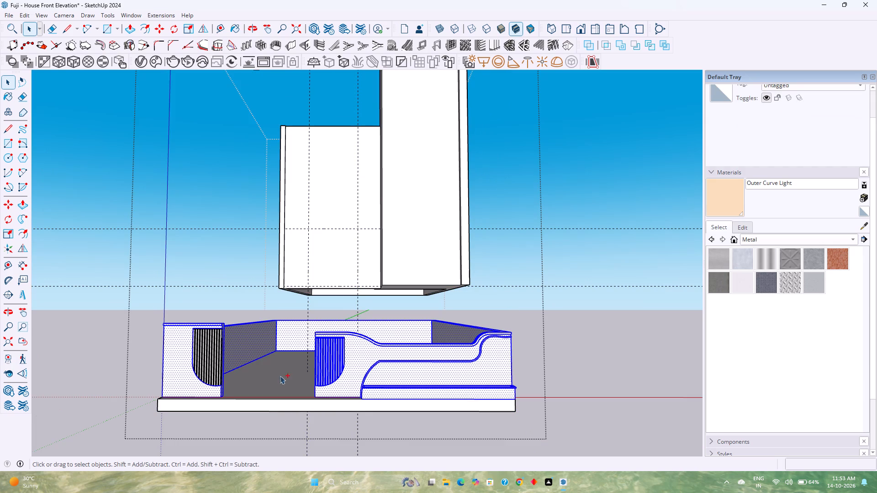
ctrl+click(207, 368)
ctrl+click(243, 407)
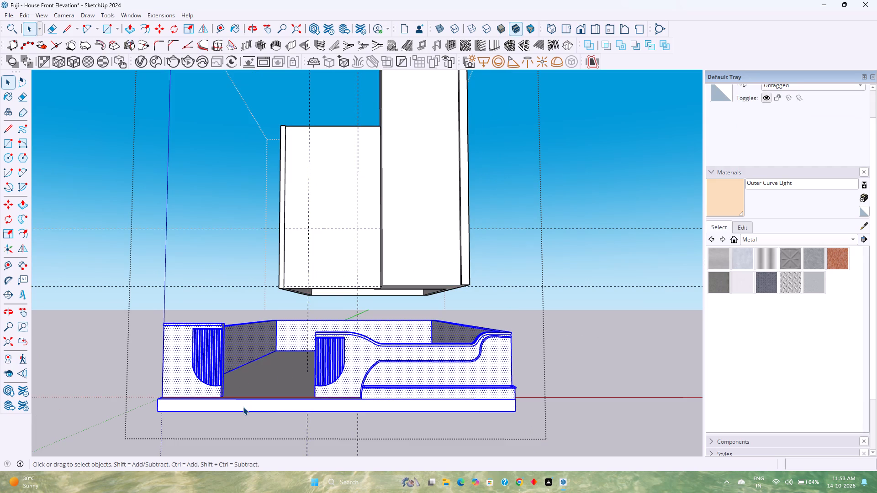
middle_drag(243, 407, 339, 403)
right_click(332, 403)
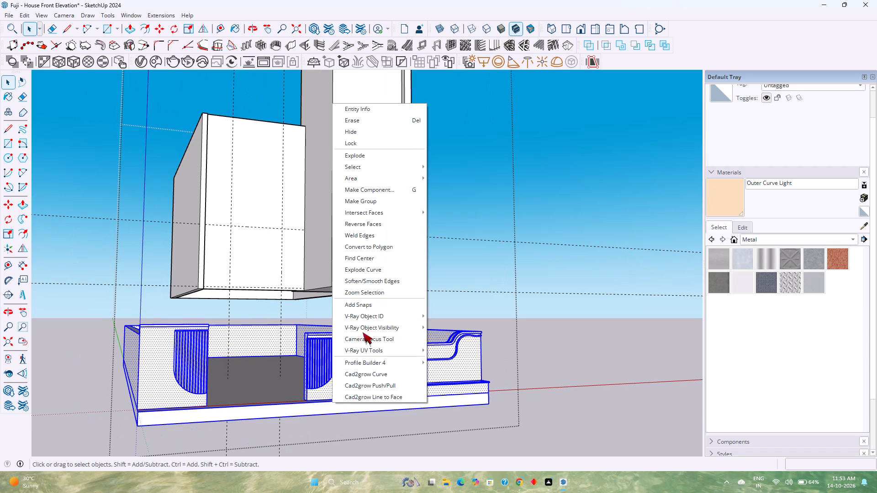
click(388, 134)
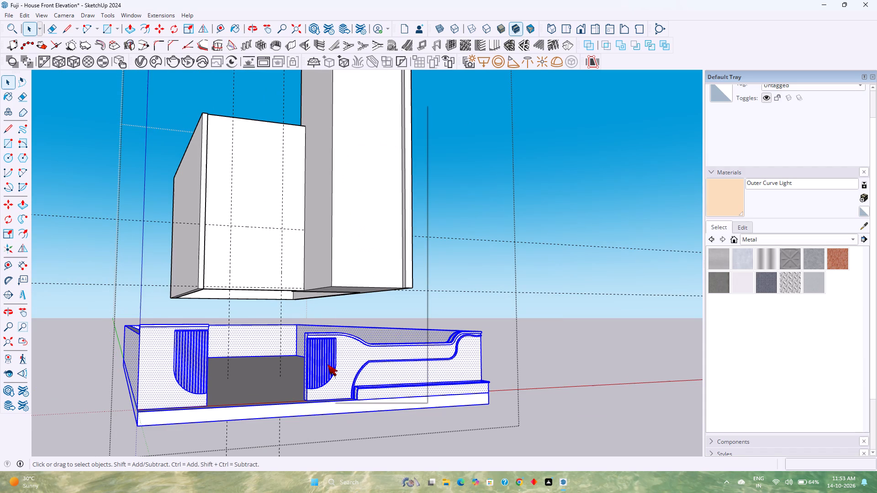
right_click(337, 393)
click(362, 367)
Place guides 9" inside the tower's bottom face, from its edge beside the recessed block and from its front edge.
scroll(339, 322, up, 2)
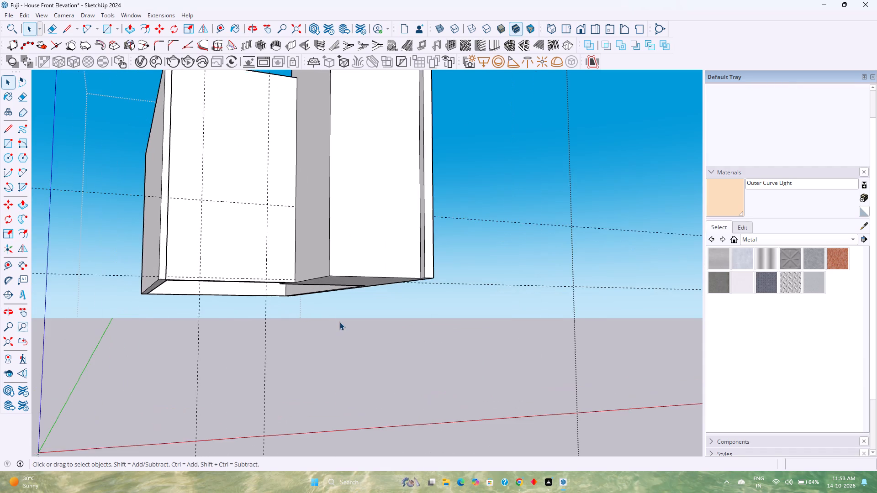
shift+middle_drag(339, 322, 375, 393)
middle_drag(375, 399, 354, 302)
scroll(359, 294, up, 2)
shift+middle_drag(380, 165, 394, 205)
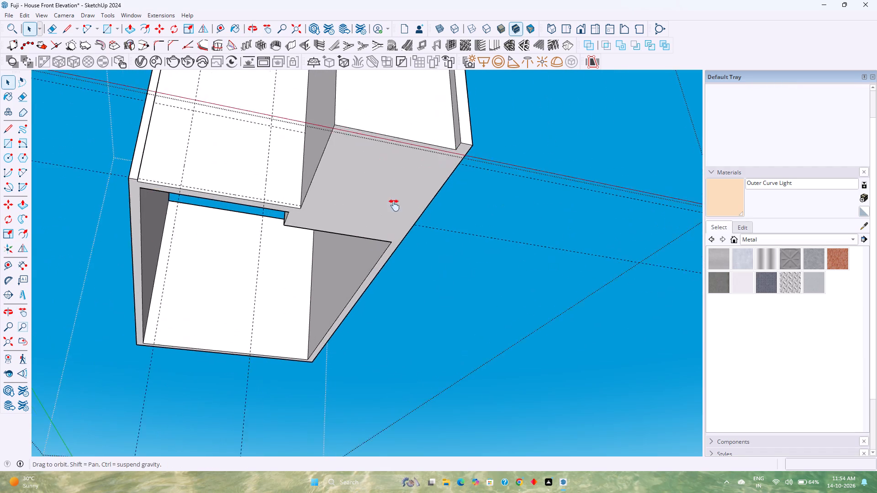
shift+middle_drag(394, 205, 400, 275)
middle_drag(391, 314, 364, 232)
scroll(331, 217, up, 3)
shift+middle_drag(331, 217, 352, 292)
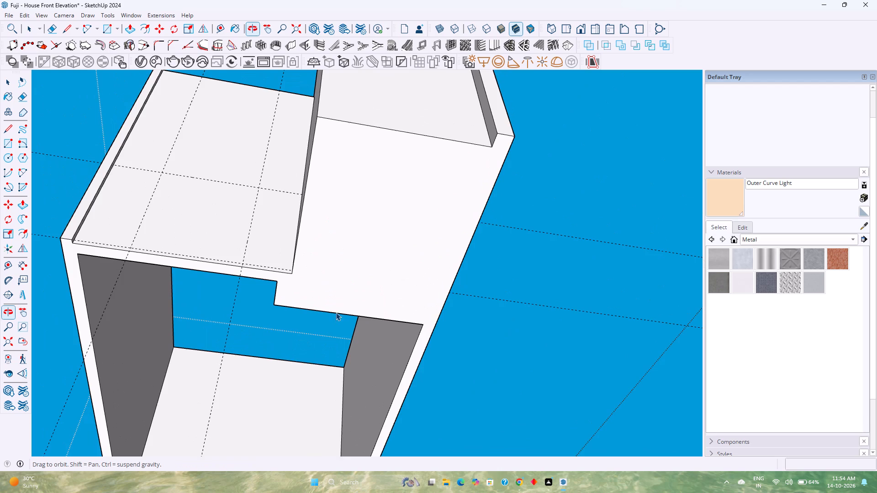
middle_drag(336, 312, 330, 250)
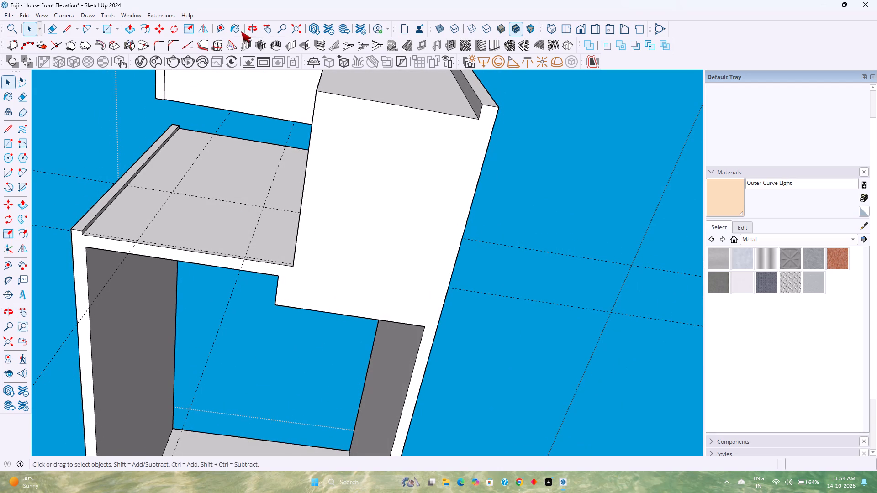
click(222, 26)
click(306, 161)
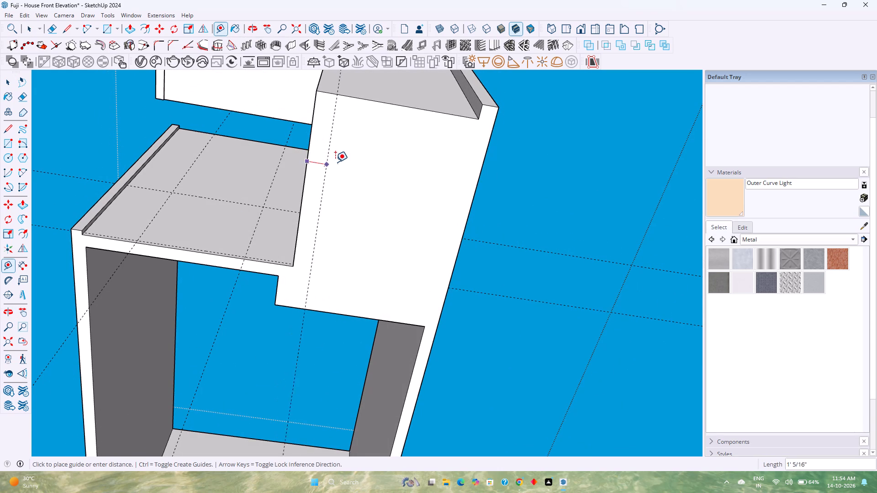
key(9)
key(Return)
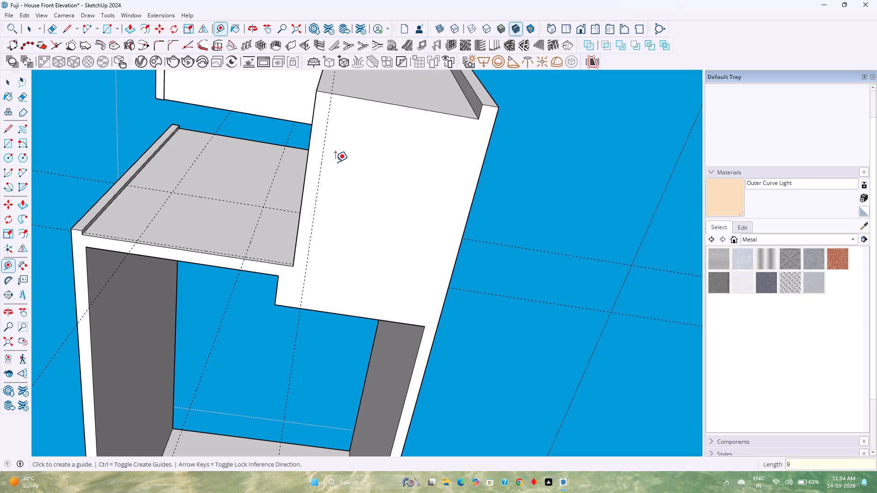
click(370, 102)
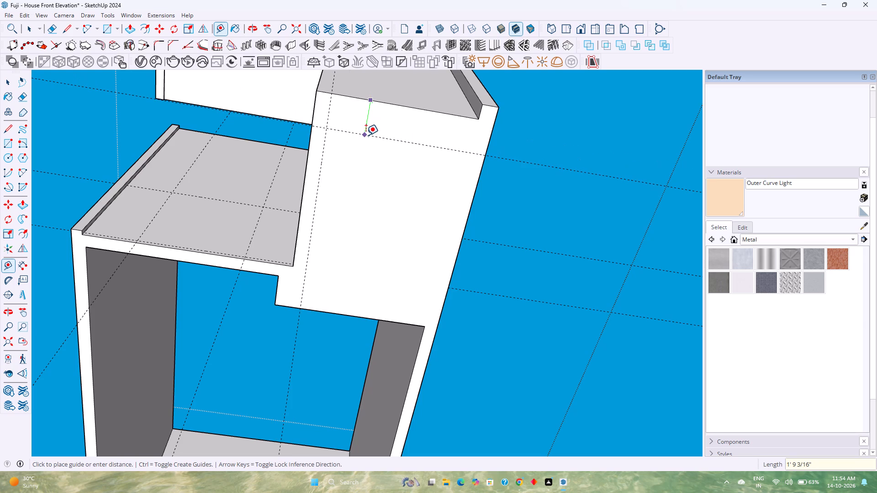
key(9)
key(Return)
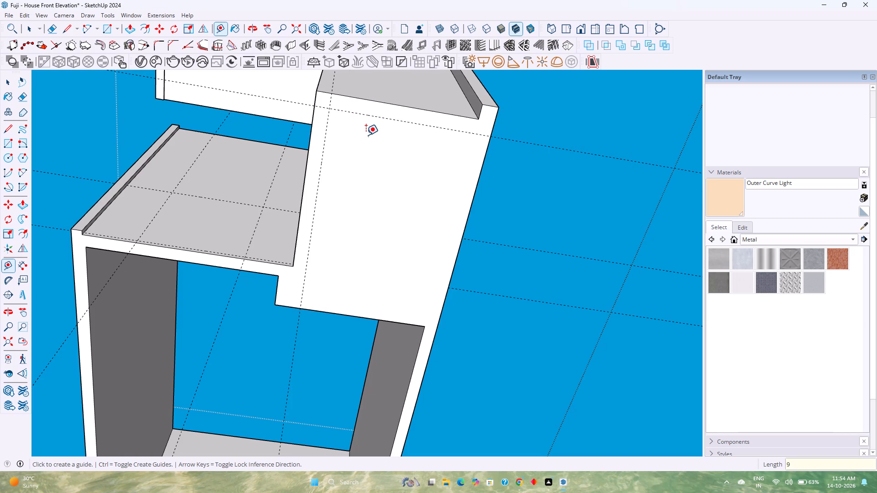
Place guides 9" inside the tower's bottom face from its outer side edge and its rear edge.
click(472, 203)
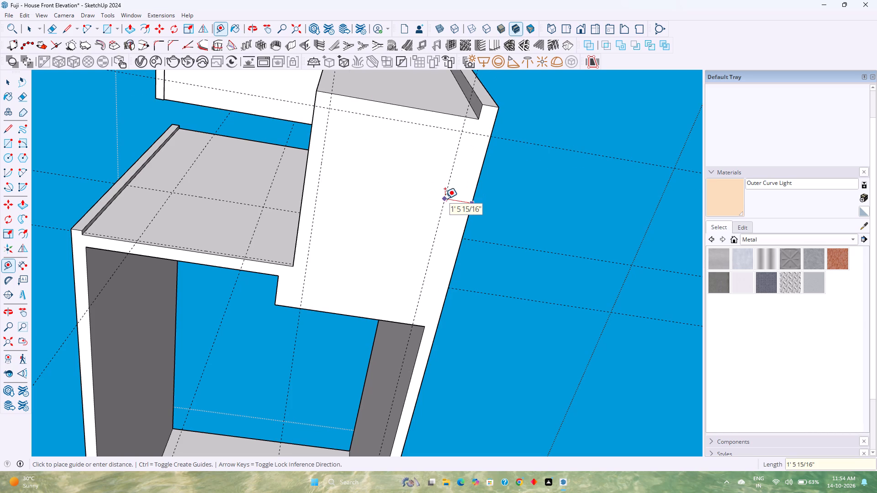
key(9)
key(Return)
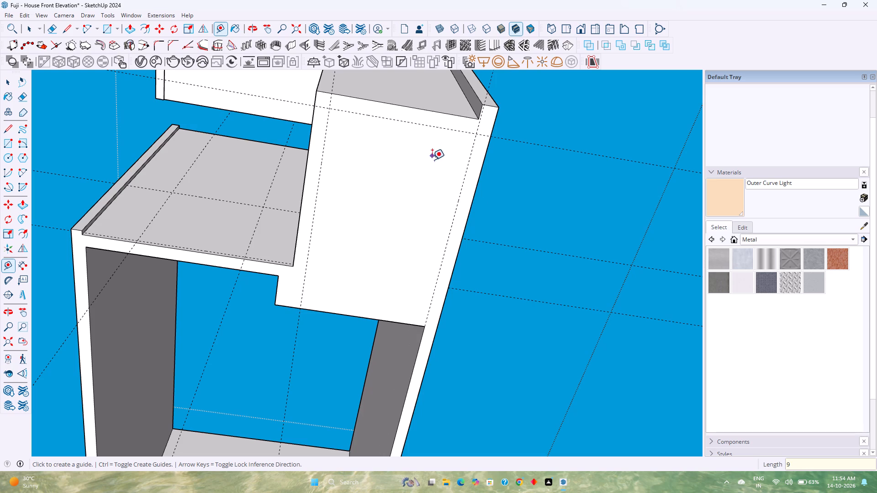
middle_drag(444, 208, 415, 198)
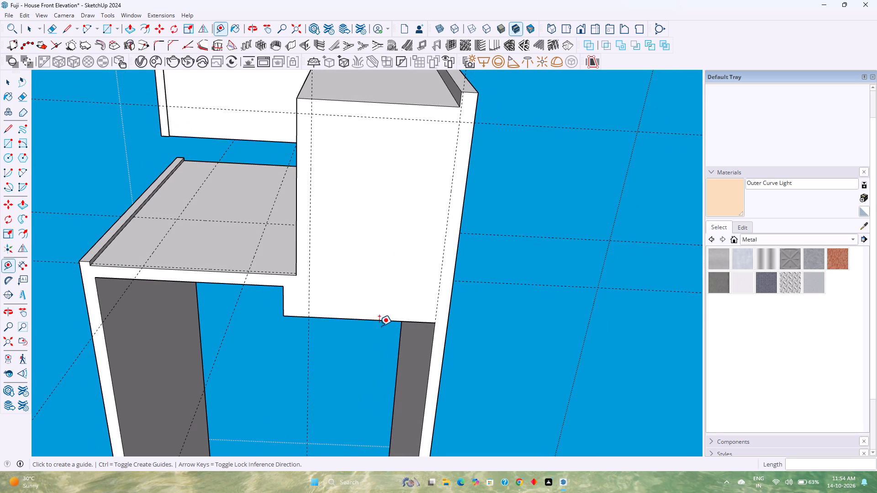
click(379, 323)
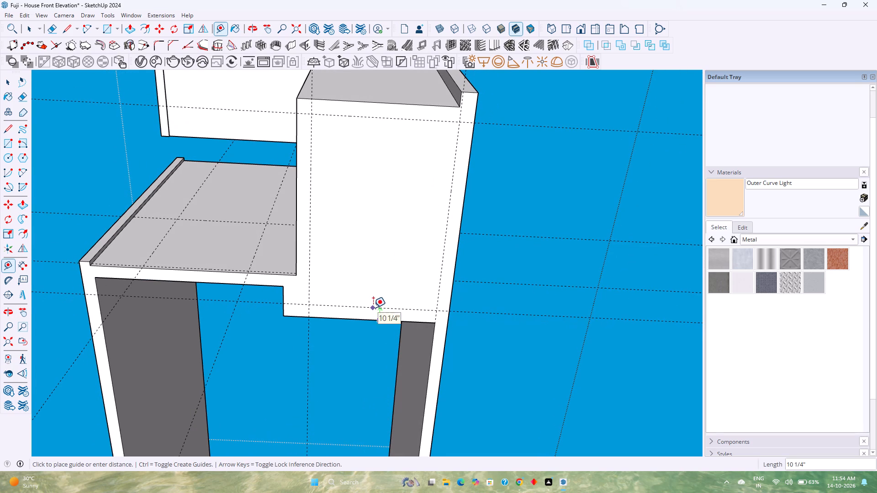
key(9)
key(Return)
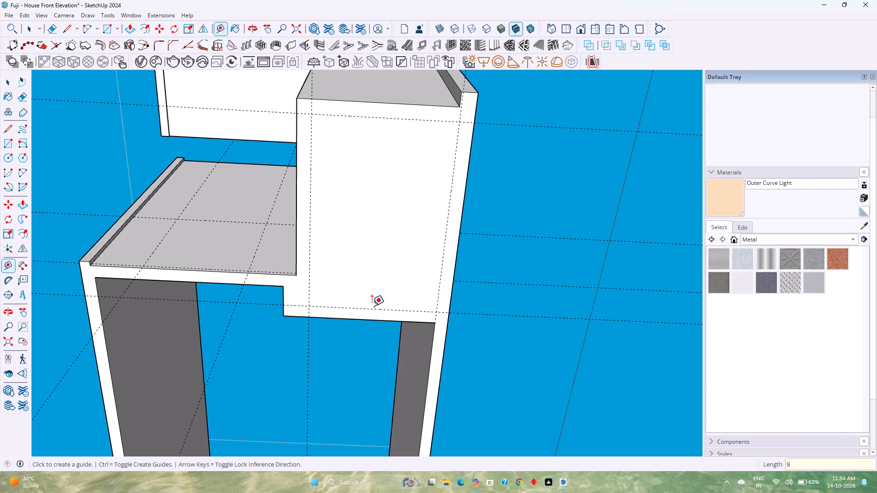
Draw a 7' 6" by 11' 3" rectangle between the four guide intersections on the tower's bottom face.
click(109, 32)
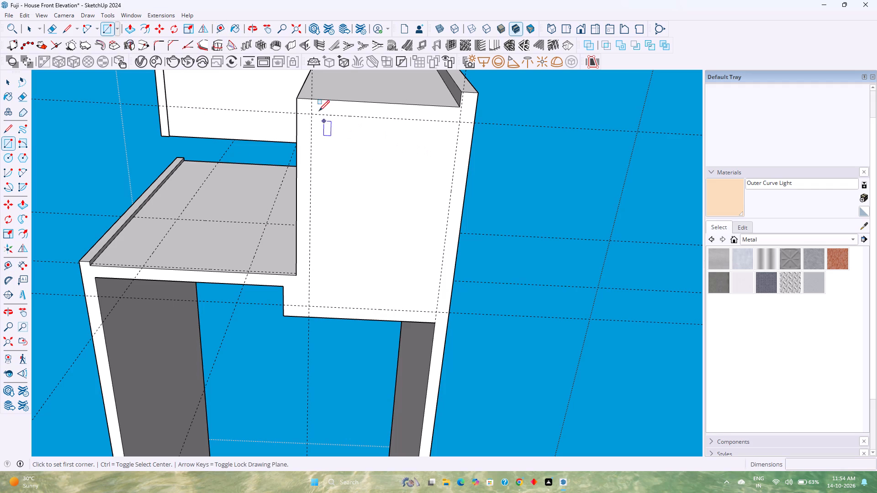
click(310, 114)
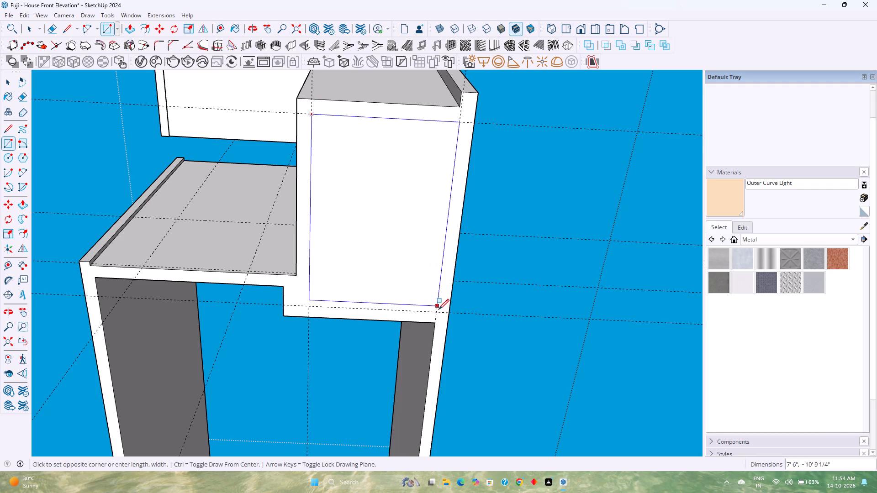
click(438, 310)
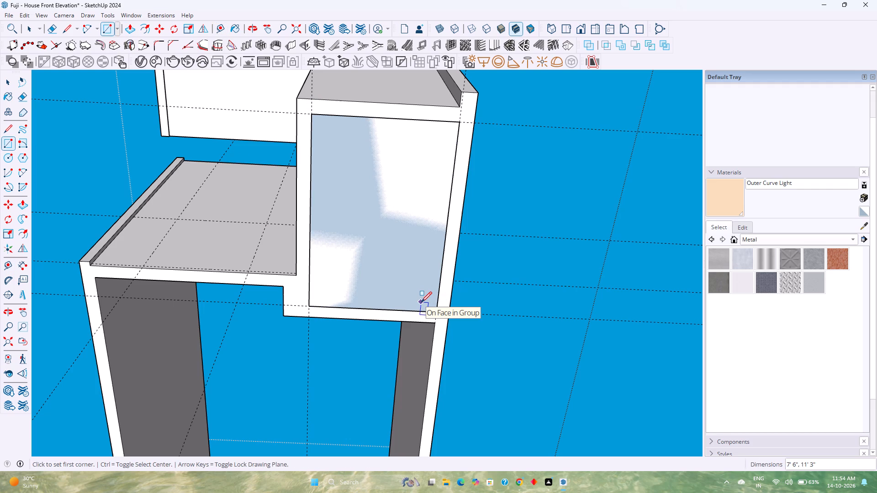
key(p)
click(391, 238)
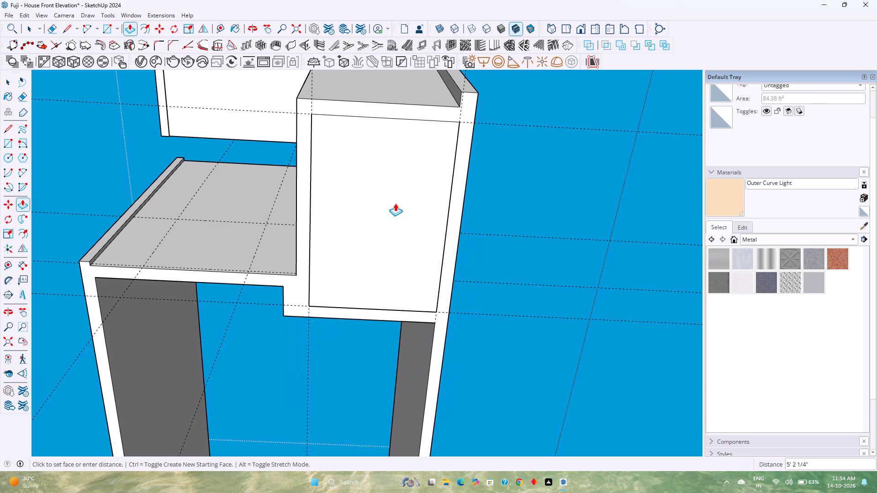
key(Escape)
Move the rectangle with its edges 28' straight up from the tower's bottom face to the top of the tower.
key(space)
double_click(369, 199)
middle_drag(369, 199, 387, 215)
key(m)
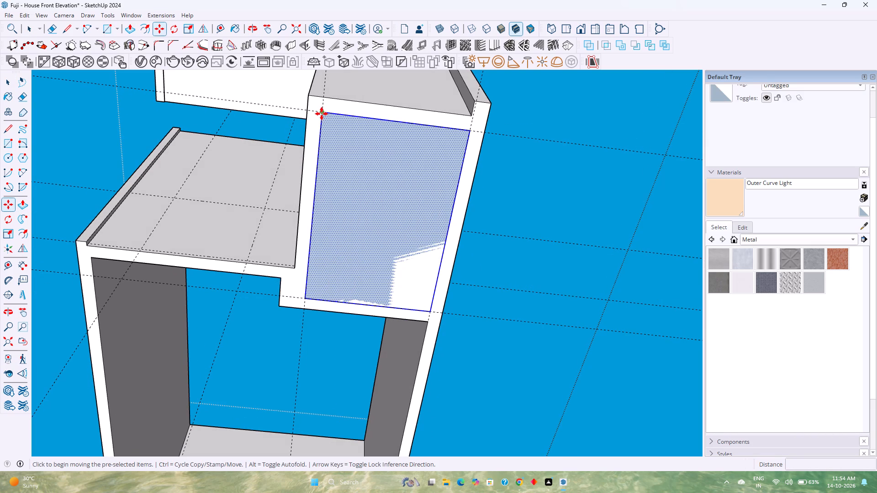
click(322, 114)
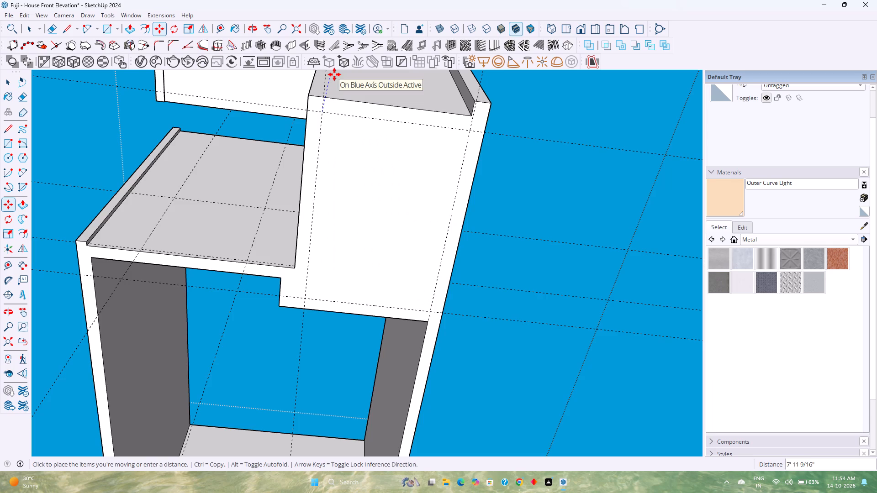
middle_drag(335, 74, 414, 308)
scroll(386, 249, down, 6)
shift+middle_drag(372, 200, 379, 429)
key(Up)
middle_drag(383, 272, 403, 388)
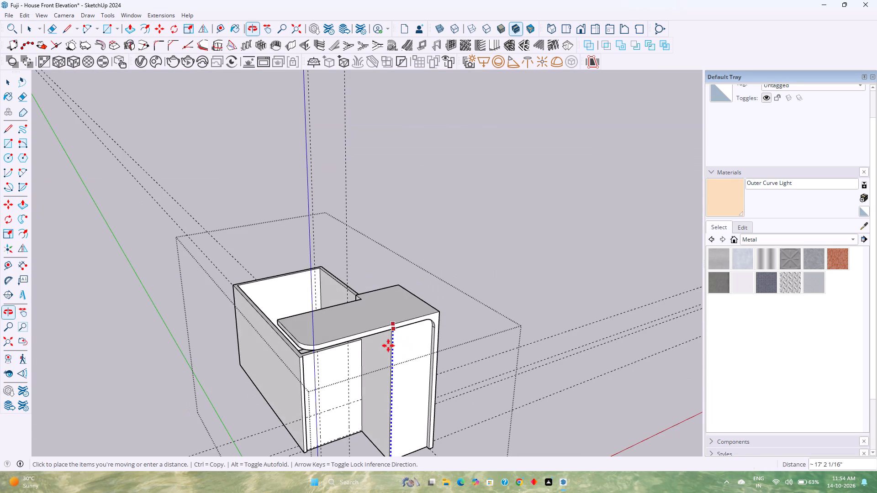
scroll(389, 311, up, 4)
middle_drag(389, 311, 421, 387)
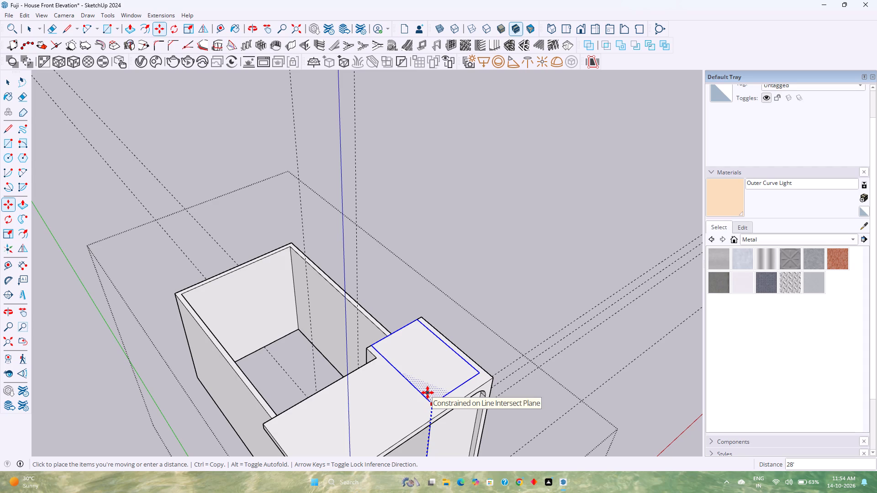
click(433, 399)
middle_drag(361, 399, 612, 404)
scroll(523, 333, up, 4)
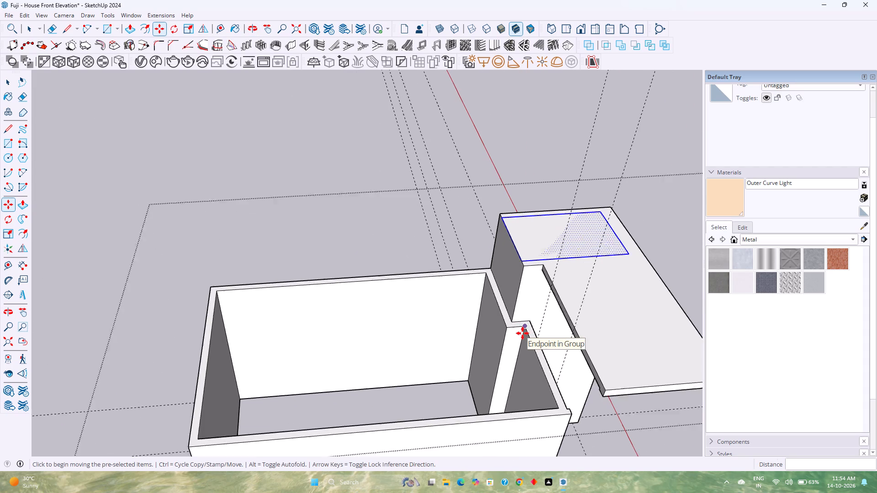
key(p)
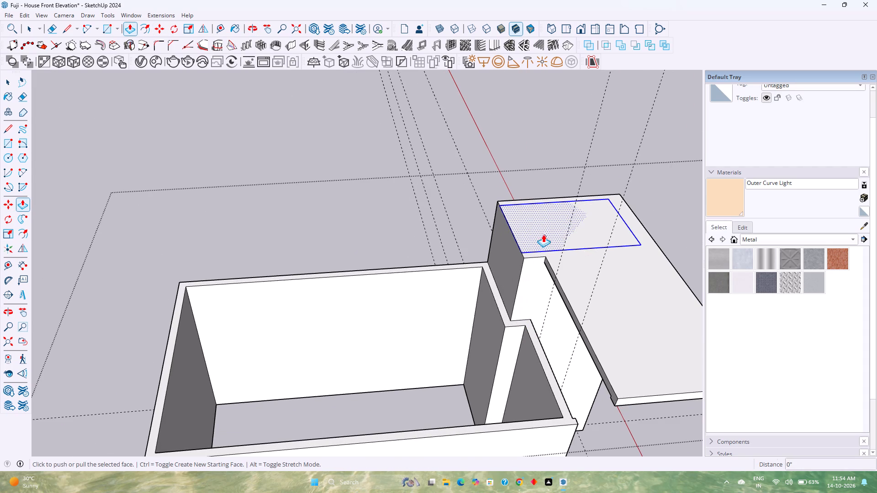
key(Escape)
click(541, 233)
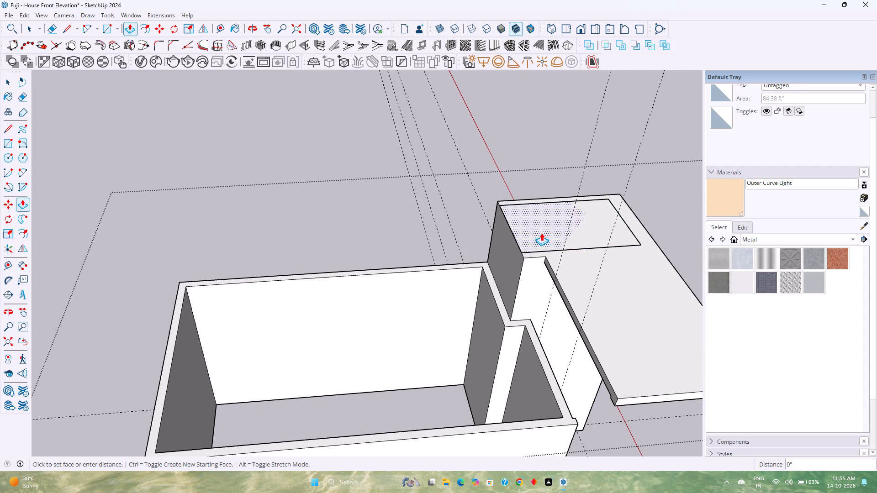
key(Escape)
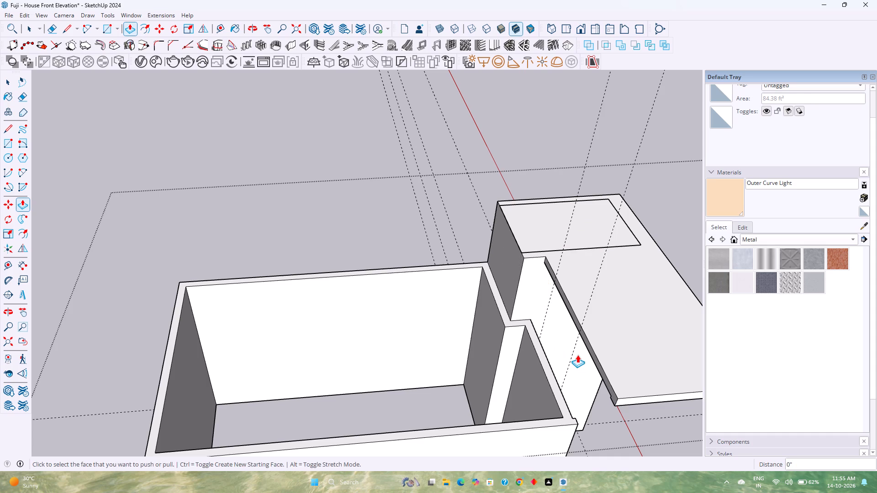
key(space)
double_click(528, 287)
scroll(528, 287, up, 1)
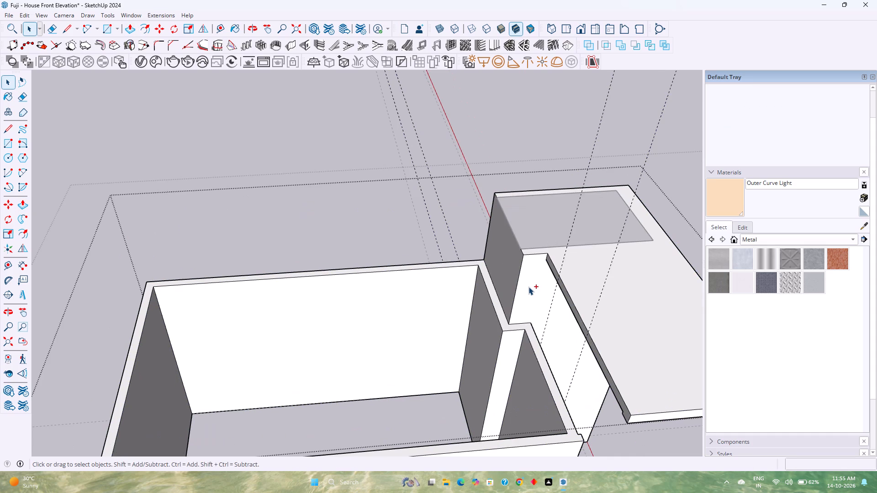
Undo the rectangle's move to the tower top and the rectangle drawn on the tower's bottom face.
key(ctrl+z)
key(ctrl+z)
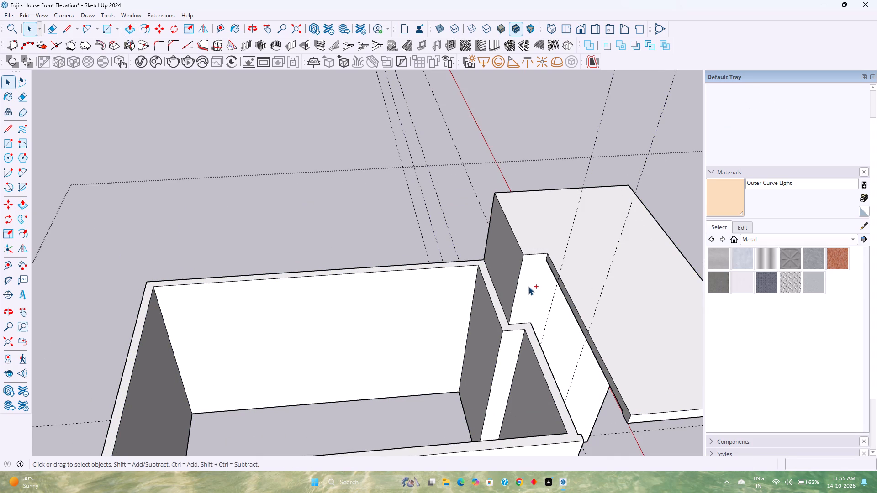
middle_drag(586, 336, 402, 279)
scroll(391, 274, down, 5)
scroll(391, 274, up, 1)
scroll(391, 274, down, 4)
shift+middle_drag(437, 367, 409, 307)
middle_drag(427, 352, 381, 279)
scroll(387, 296, up, 2)
middle_drag(439, 383, 428, 307)
scroll(352, 362, up, 5)
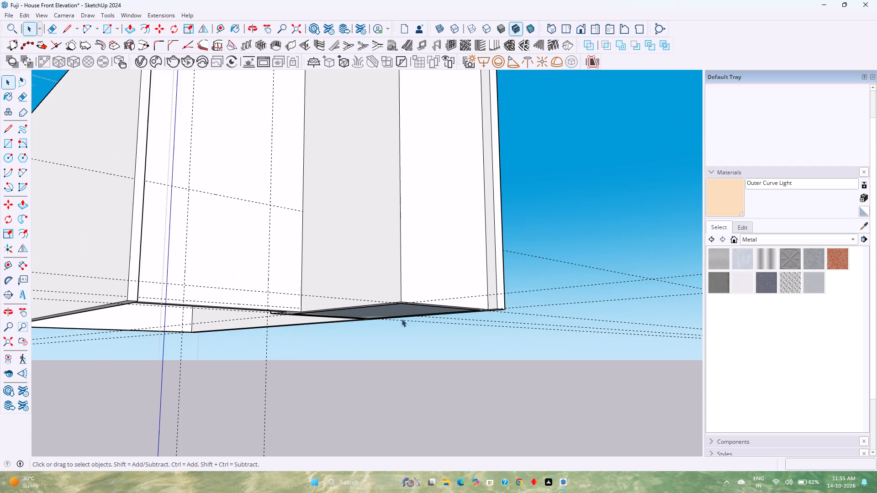
shift+middle_drag(412, 346, 448, 394)
middle_drag(443, 401, 394, 319)
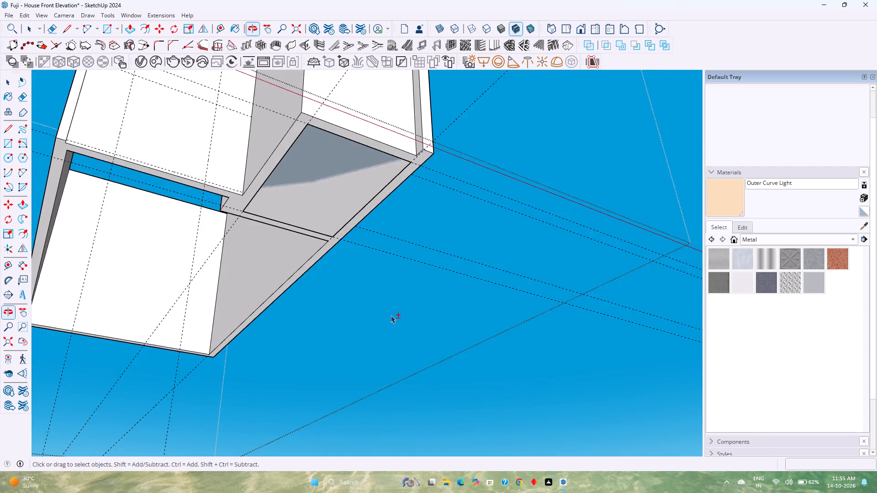
shift+middle_drag(391, 315, 467, 429)
scroll(459, 426, up, 1)
middle_drag(457, 425, 427, 383)
key(ctrl+z)
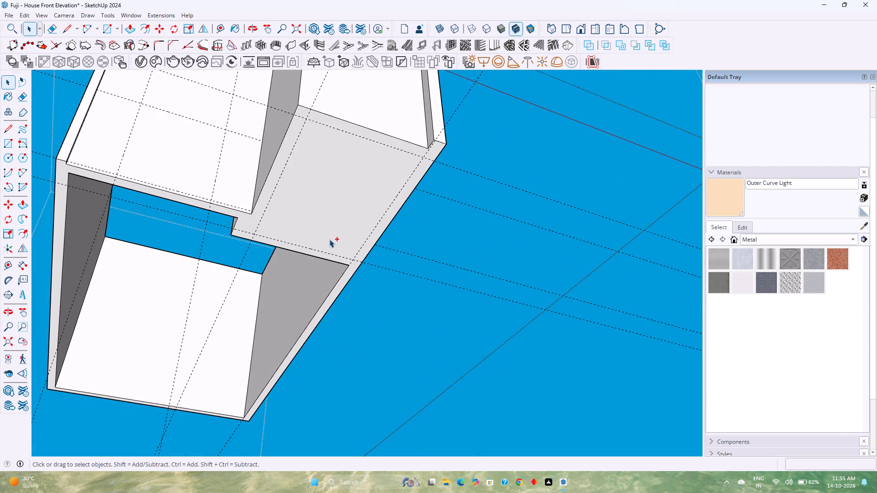
Open the tower's group and draw a 7' 6" by 11' 3" rectangle between the guide intersections on its bottom face.
double_click(369, 110)
scroll(334, 177, up, 5)
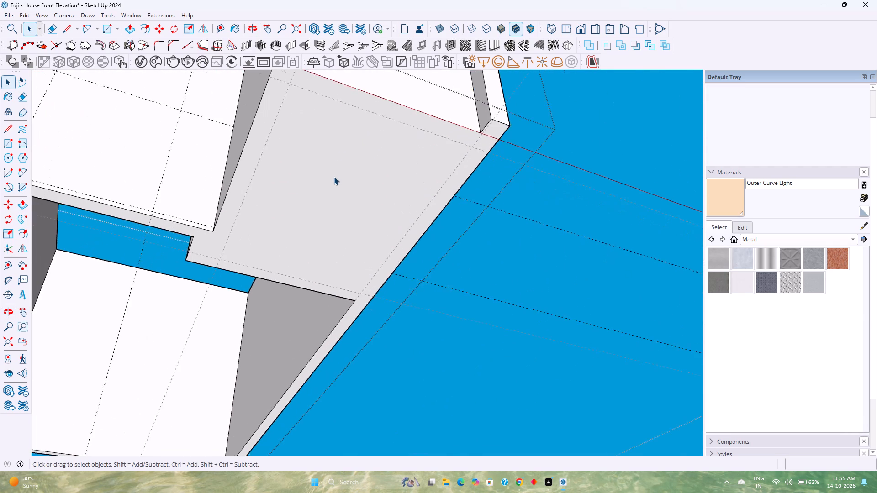
click(104, 27)
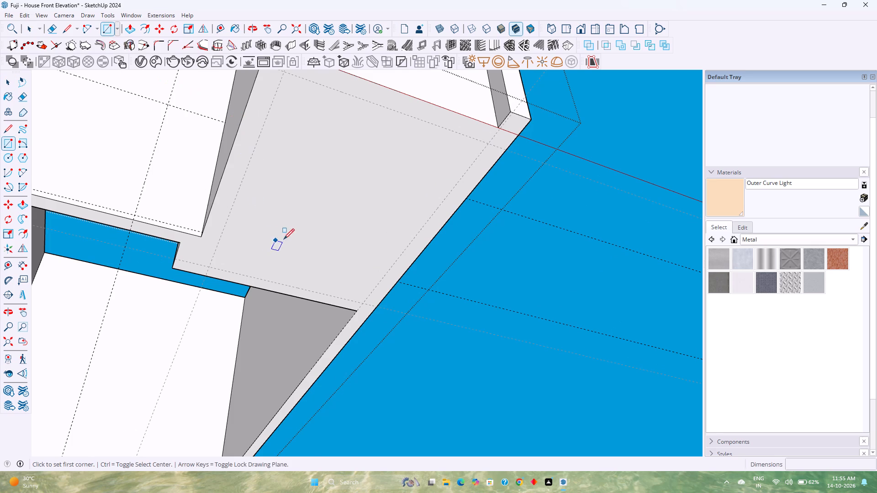
shift+middle_drag(291, 239, 330, 309)
click(339, 164)
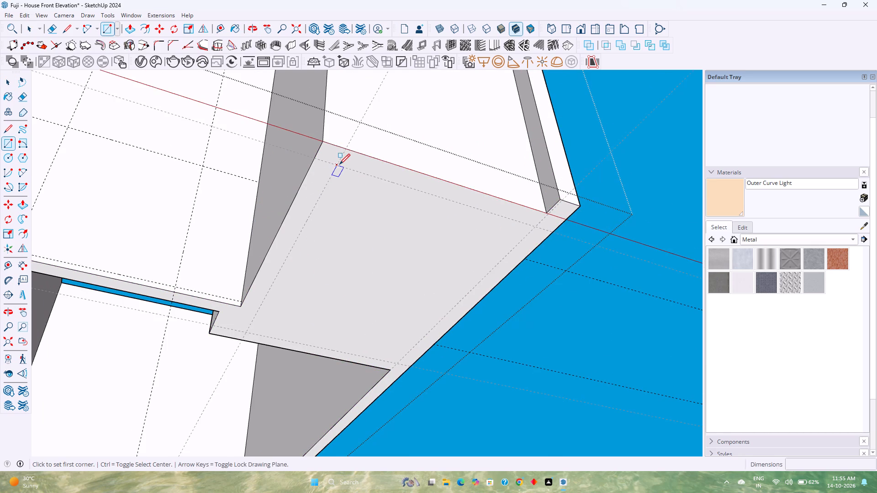
click(399, 366)
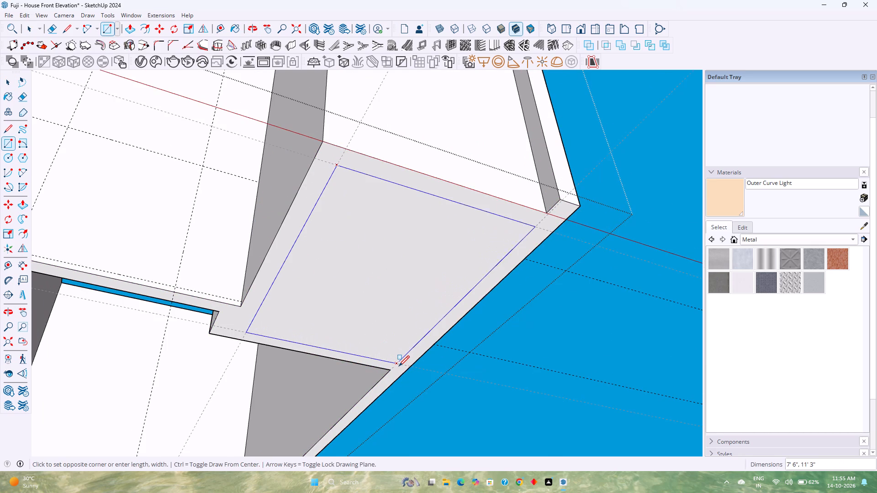
Push the rectangle on the tower's bottom face 27' 6" up into the tower to hollow it out.
key(p)
click(376, 297)
scroll(370, 247, down, 2)
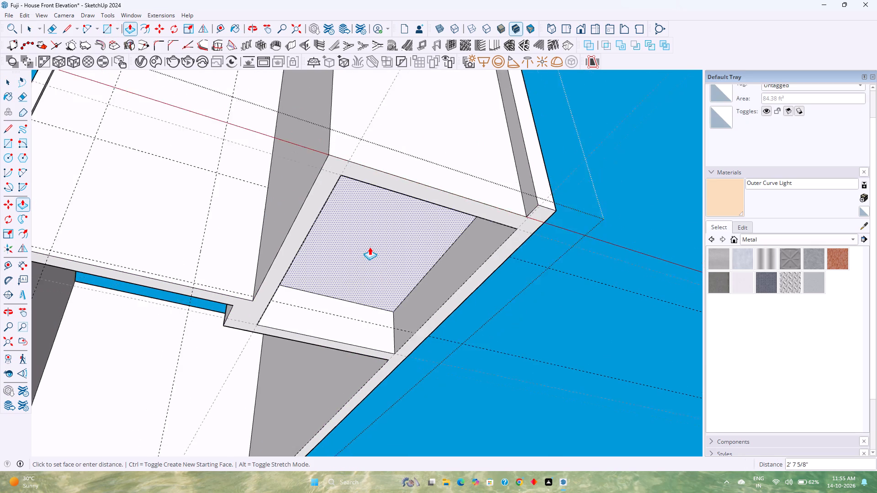
middle_drag(370, 247, 473, 412)
scroll(452, 374, down, 13)
shift+middle_drag(423, 317, 438, 395)
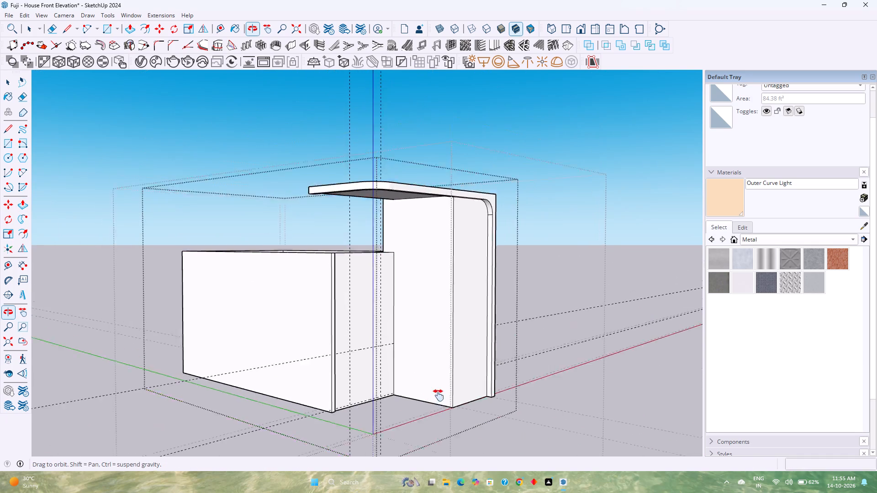
shift+middle_drag(438, 395, 430, 470)
middle_drag(417, 290, 627, 416)
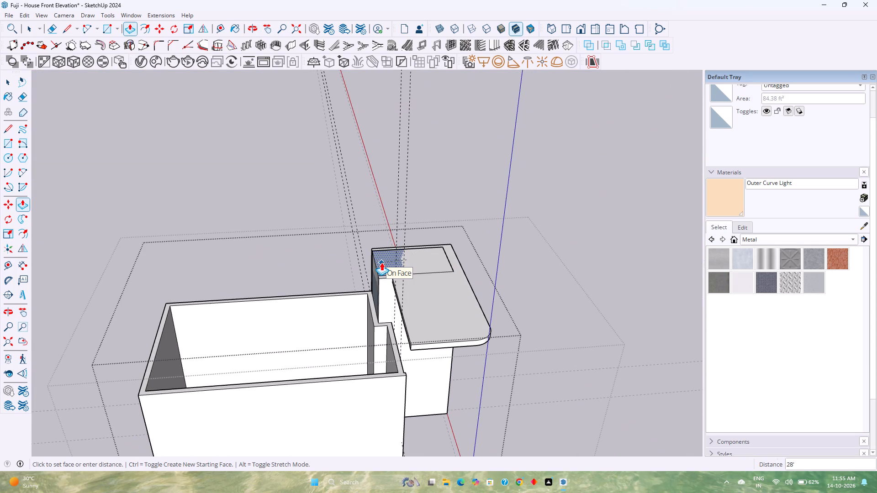
key(2)
key(7)
key(apostrophe)
key(6)
key(shift+quotedbl)
key(Return)
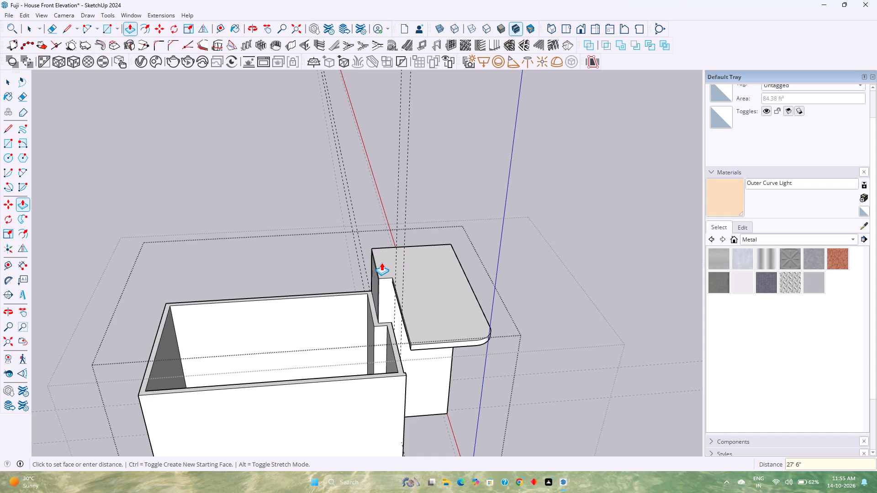
Close the open group and unhide all hidden objects outside the house.
key(space)
scroll(475, 378, down, 1)
middle_drag(475, 378, 179, 321)
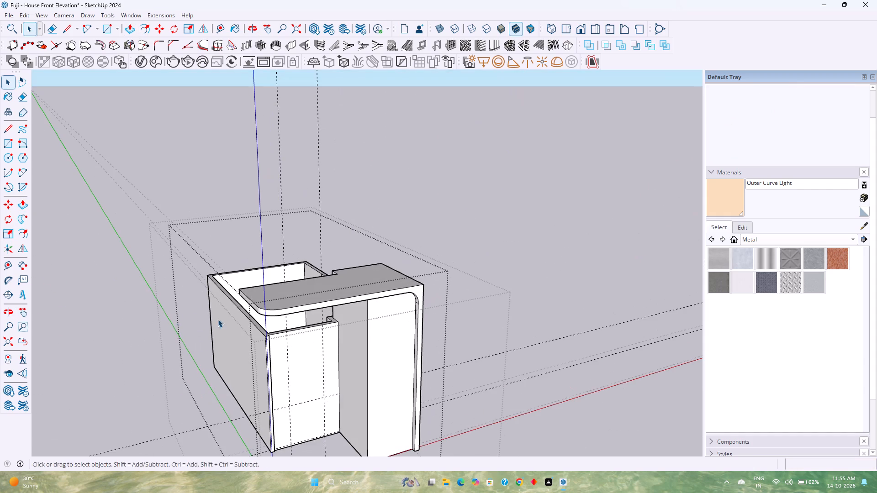
middle_drag(355, 414, 328, 316)
scroll(344, 380, up, 4)
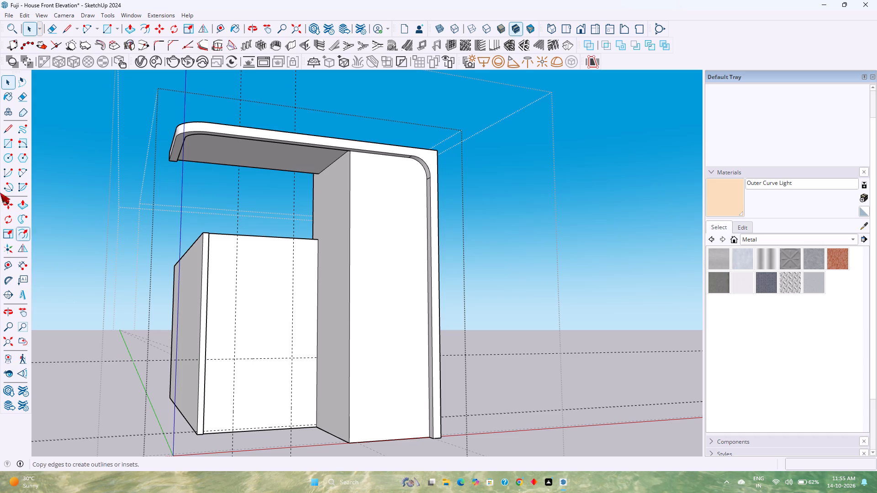
click(26, 10)
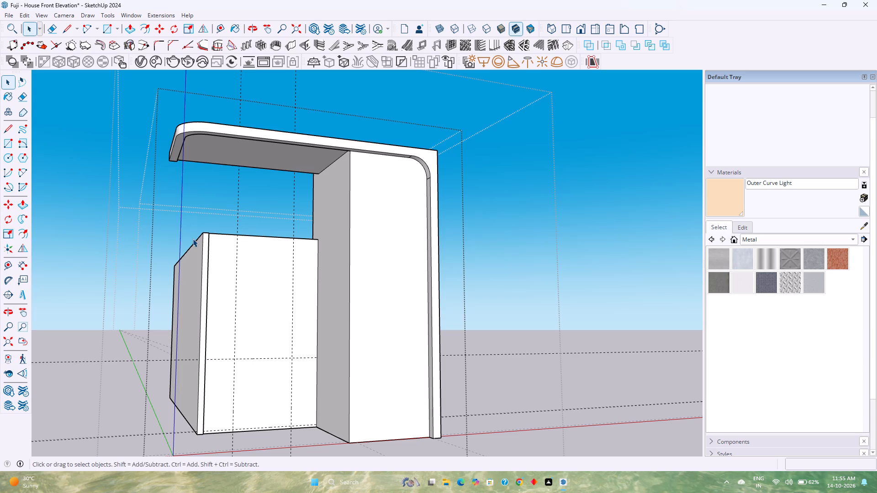
key(Escape)
click(20, 14)
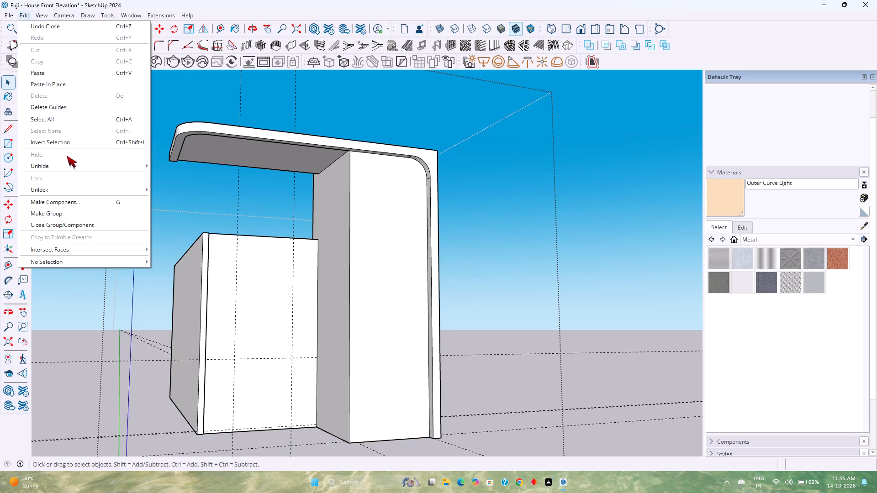
click(192, 185)
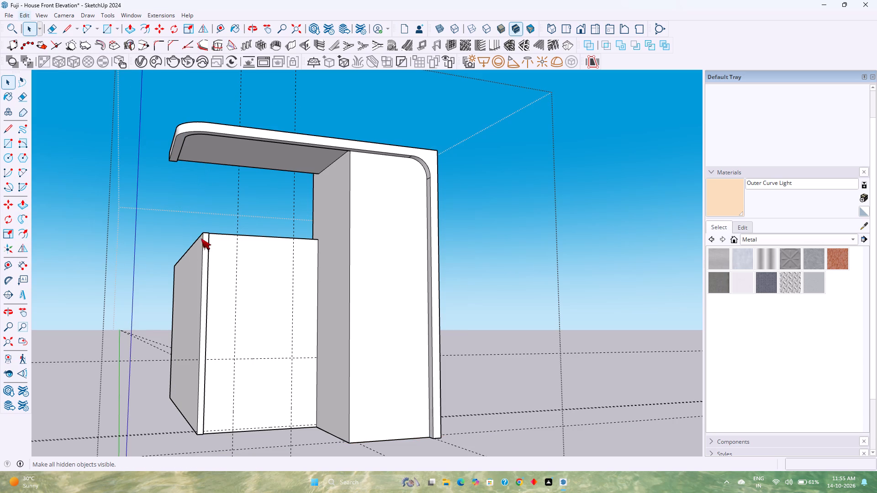
Move the raised house 10' straight down into the compound enclosed by the boundary wall.
click(365, 296)
middle_drag(361, 292, 329, 310)
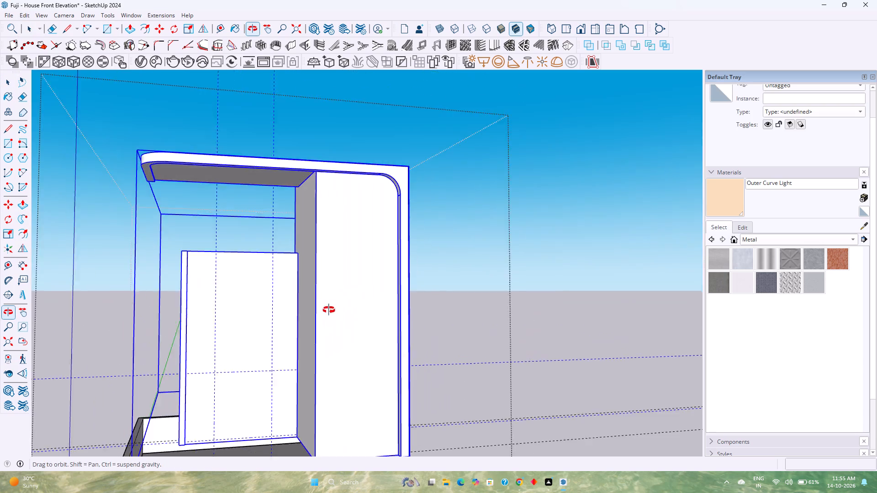
middle_drag(329, 310, 318, 313)
scroll(318, 313, down, 4)
shift+middle_drag(296, 348, 308, 230)
key(m)
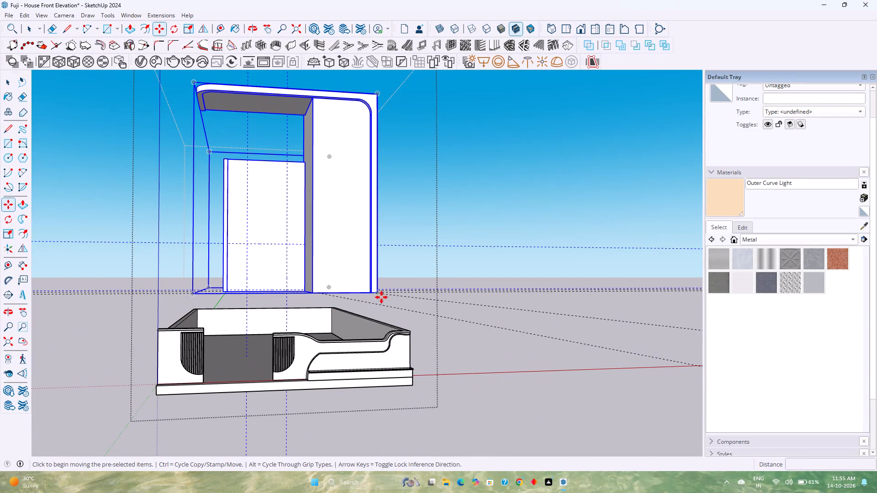
scroll(378, 297, up, 7)
click(376, 288)
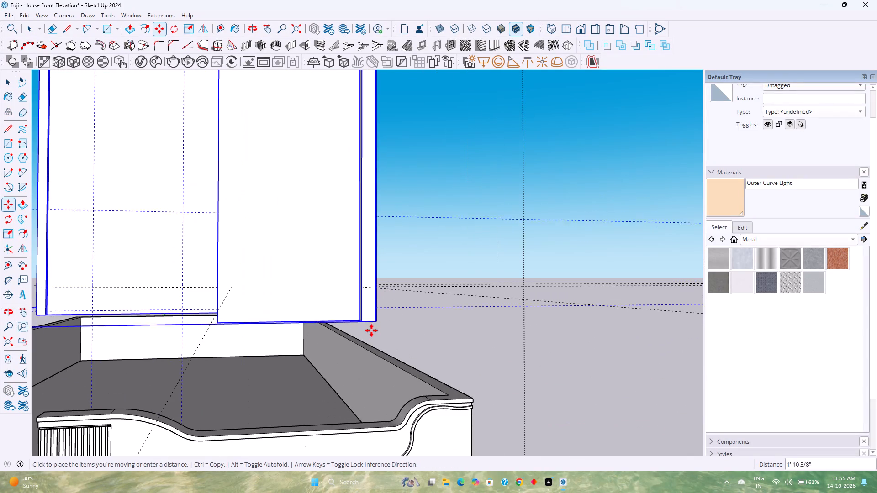
key(Up)
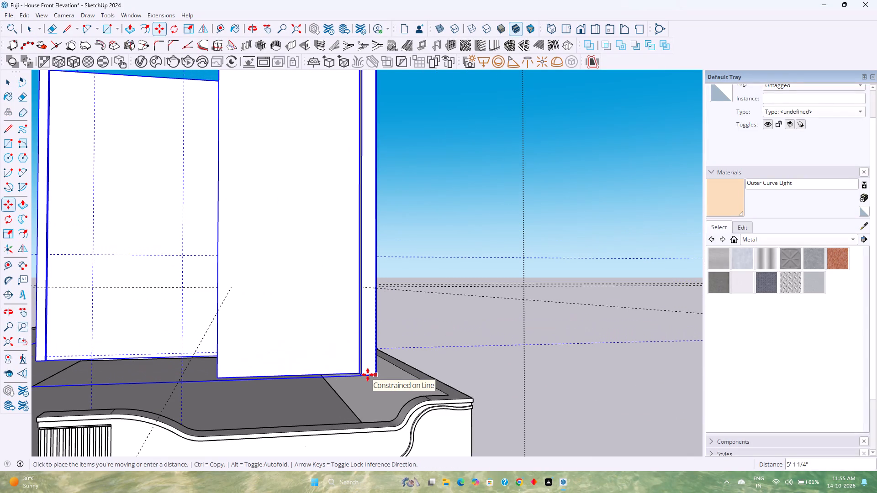
text(10')
key(Return)
Open the house group, unhide all of its hidden facade parts, and leave the group.
scroll(366, 373, down, 7)
scroll(360, 369, up, 1)
middle_drag(360, 369, 384, 403)
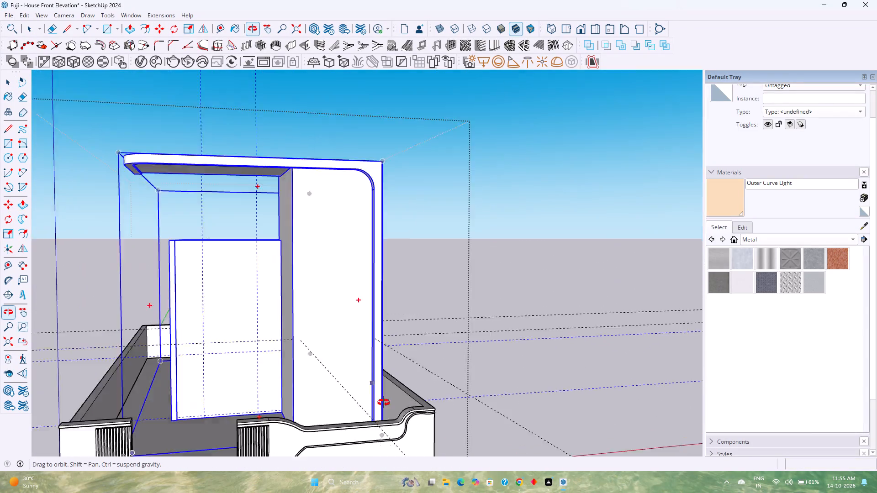
middle_drag(384, 403, 428, 455)
key(space)
double_click(370, 334)
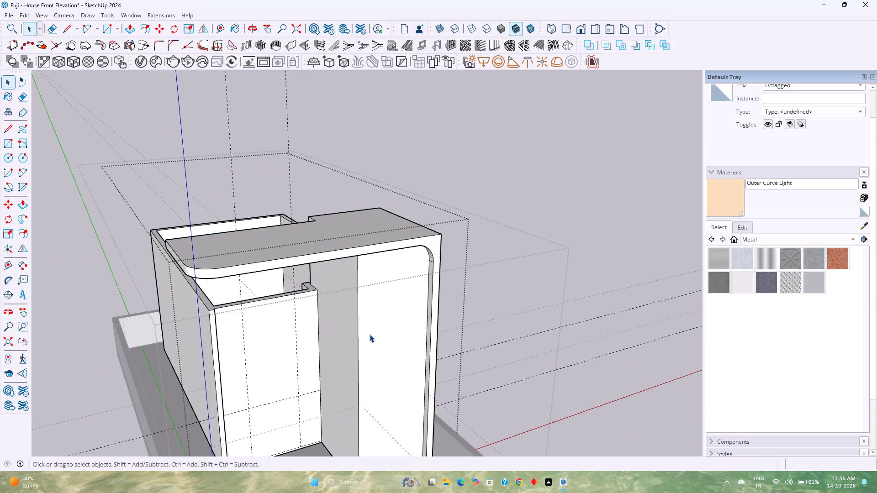
scroll(370, 334, up, 3)
click(19, 17)
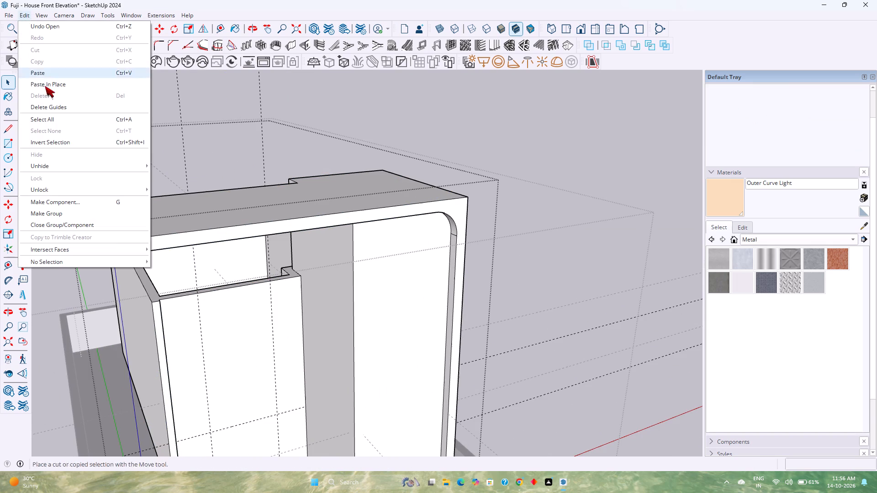
click(70, 162)
click(166, 190)
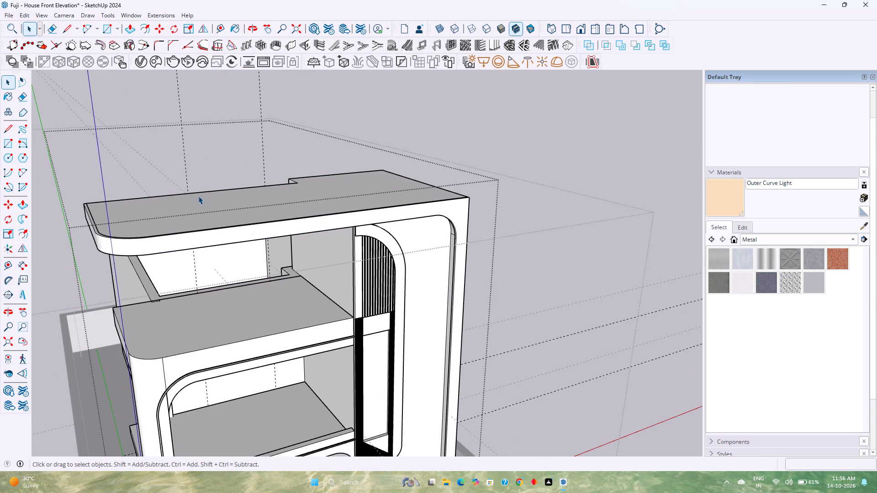
key(Escape)
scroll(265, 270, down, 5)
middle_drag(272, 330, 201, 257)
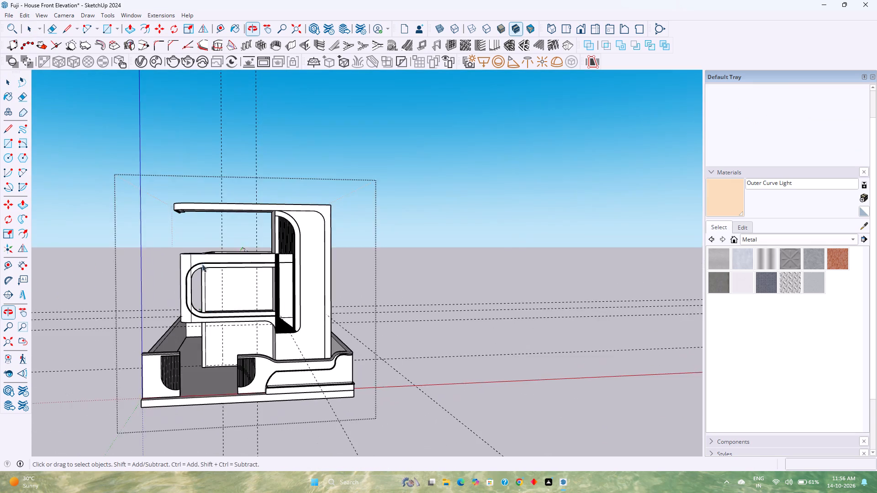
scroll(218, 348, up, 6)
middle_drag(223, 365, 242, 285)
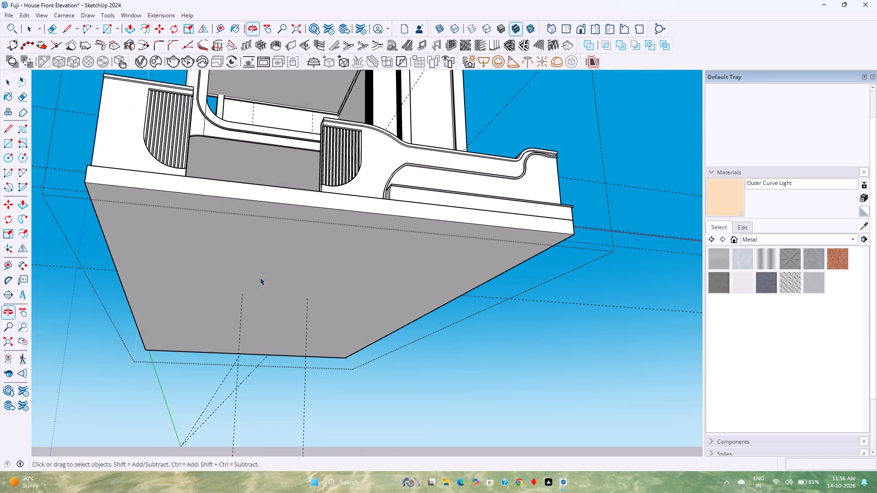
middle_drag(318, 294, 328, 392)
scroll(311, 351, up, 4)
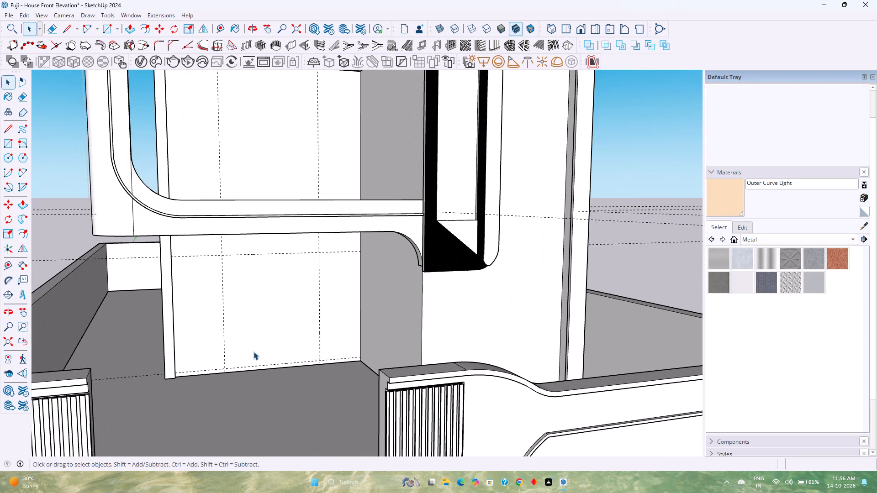
Open the house wall group for editing at the ground-floor front wall.
middle_drag(254, 351, 238, 346)
double_click(243, 325)
scroll(227, 318, up, 3)
click(227, 318)
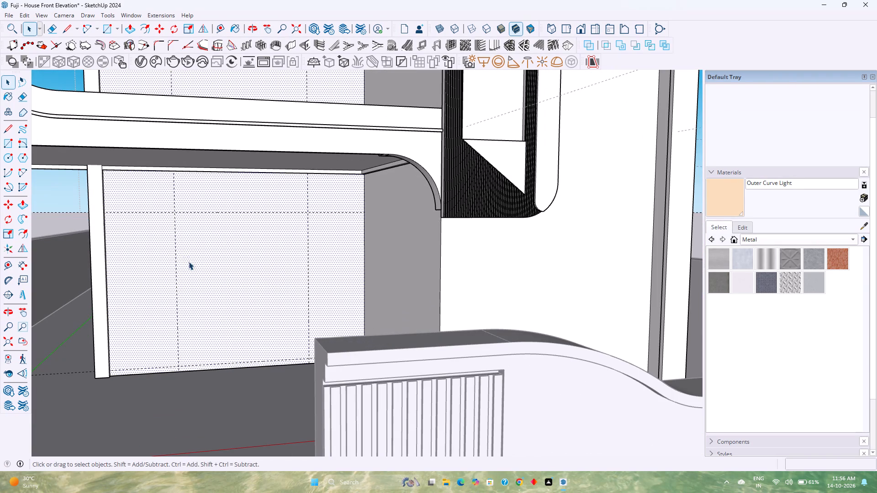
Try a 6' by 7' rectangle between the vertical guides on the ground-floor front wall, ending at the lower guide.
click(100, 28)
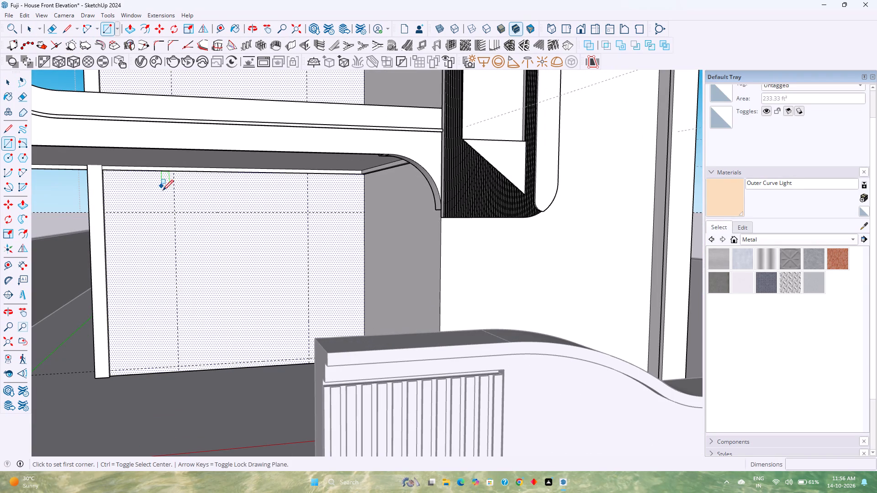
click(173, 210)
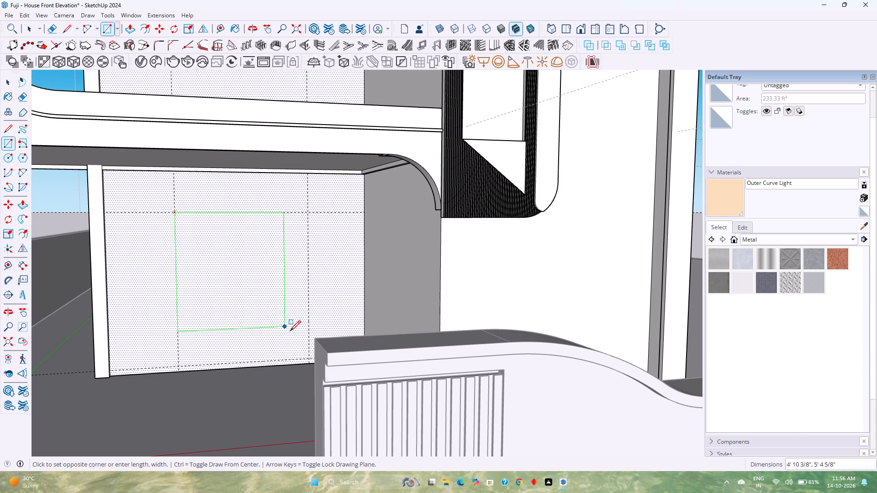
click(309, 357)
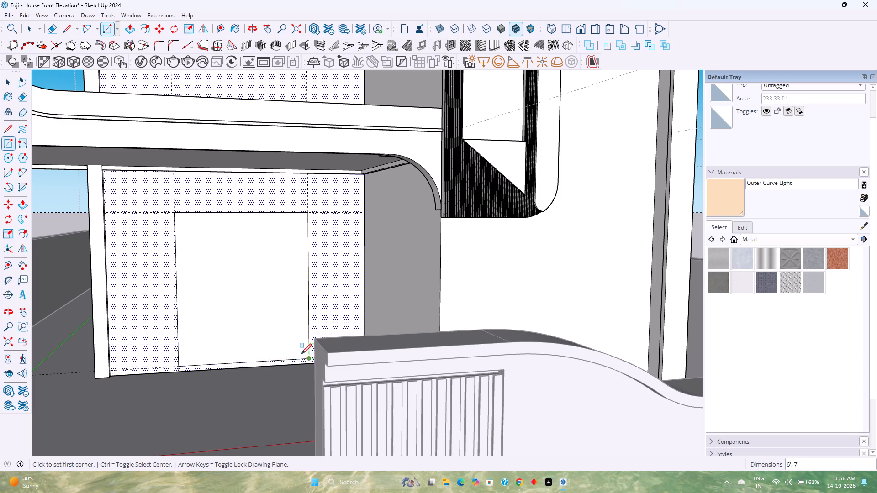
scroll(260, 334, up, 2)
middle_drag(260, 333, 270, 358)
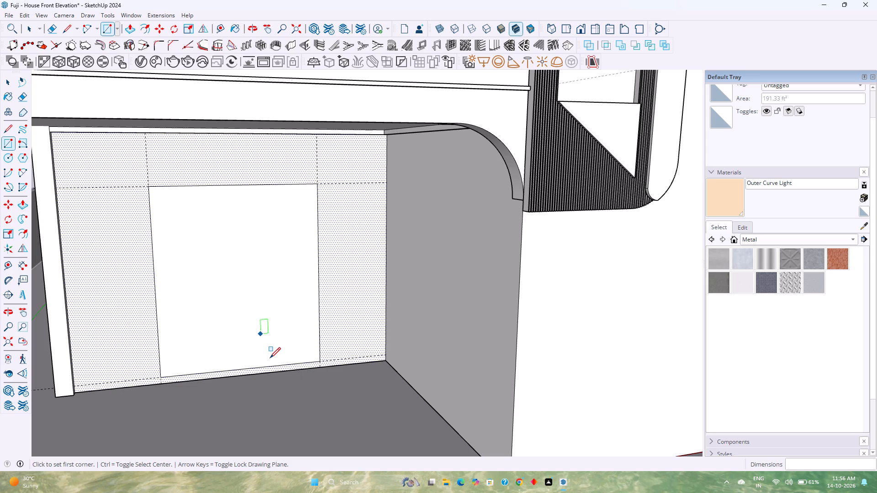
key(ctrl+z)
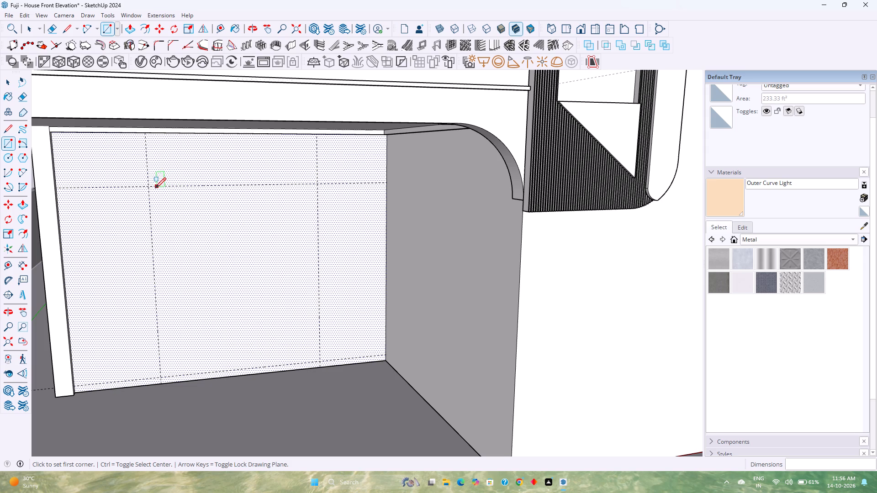
Draw a 6' by 7' 3" rectangle between the guides on the ground-floor front wall, reaching down to the wall's bottom edge.
click(148, 189)
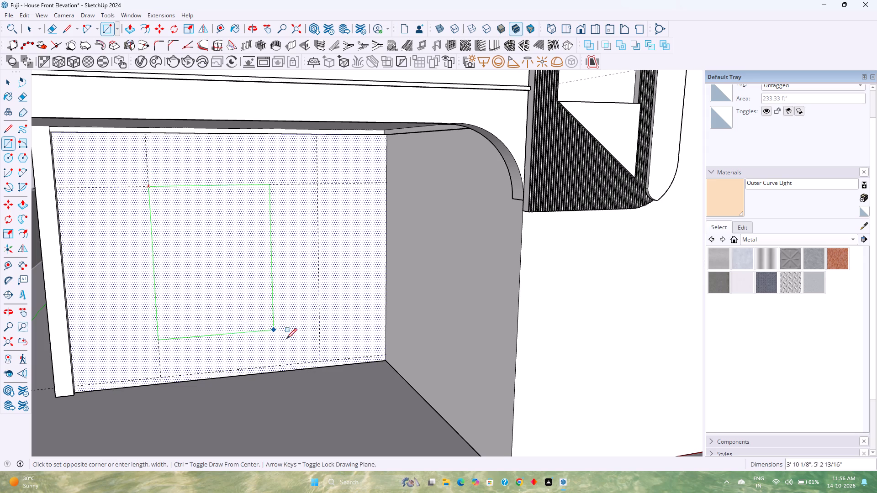
click(319, 366)
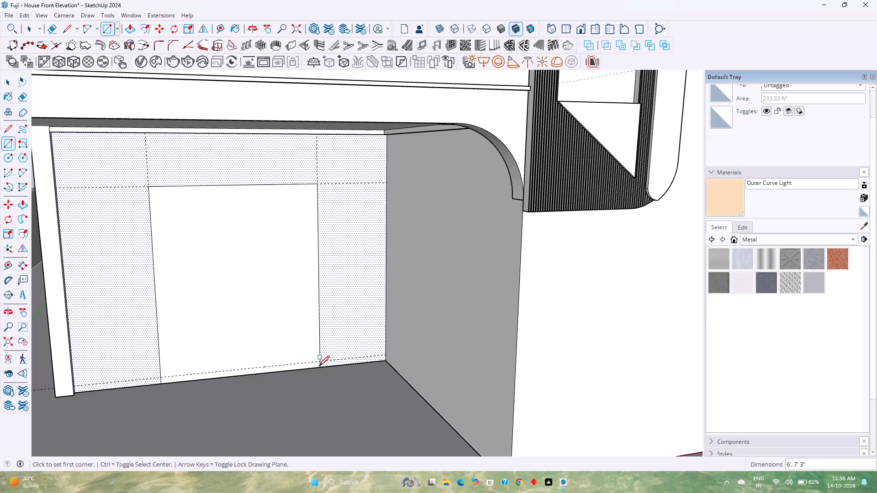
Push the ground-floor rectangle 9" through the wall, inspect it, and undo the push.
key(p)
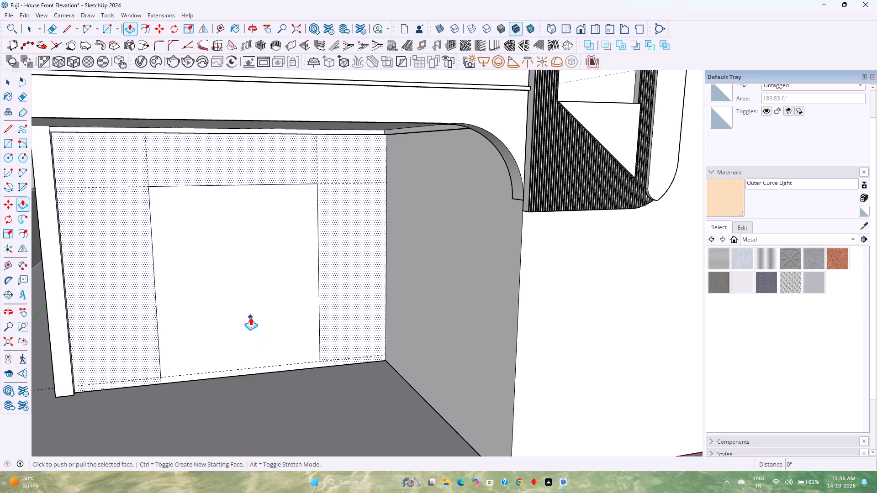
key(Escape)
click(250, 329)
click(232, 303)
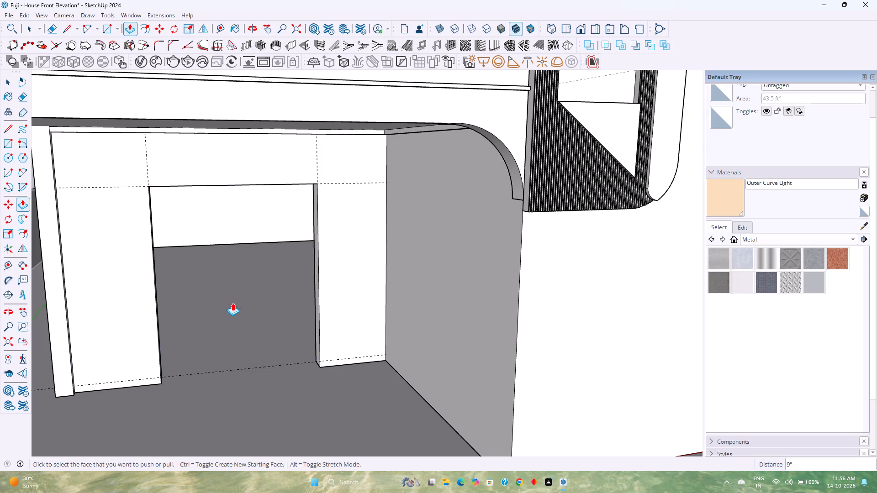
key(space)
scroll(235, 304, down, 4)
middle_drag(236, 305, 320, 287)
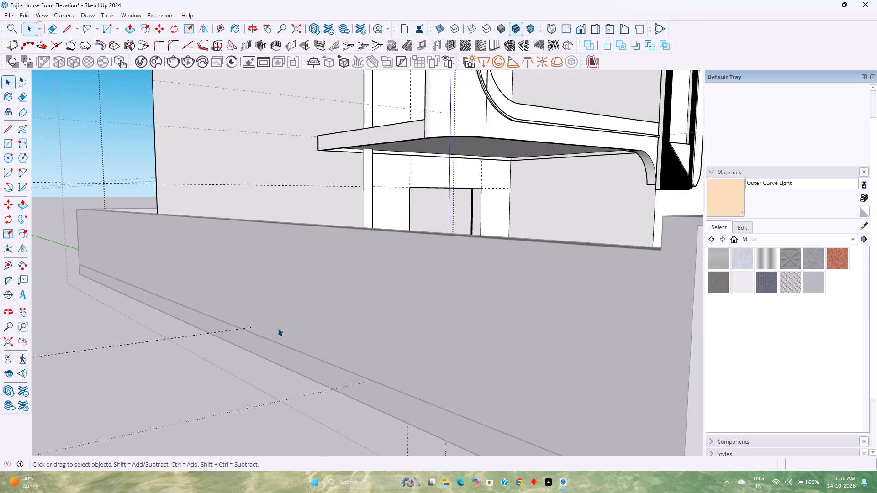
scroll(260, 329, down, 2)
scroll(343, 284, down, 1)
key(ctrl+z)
Copy the ground-floor opening rectangle 9' 10" straight up so it stands on the upper balcony floor.
middle_drag(447, 265, 419, 280)
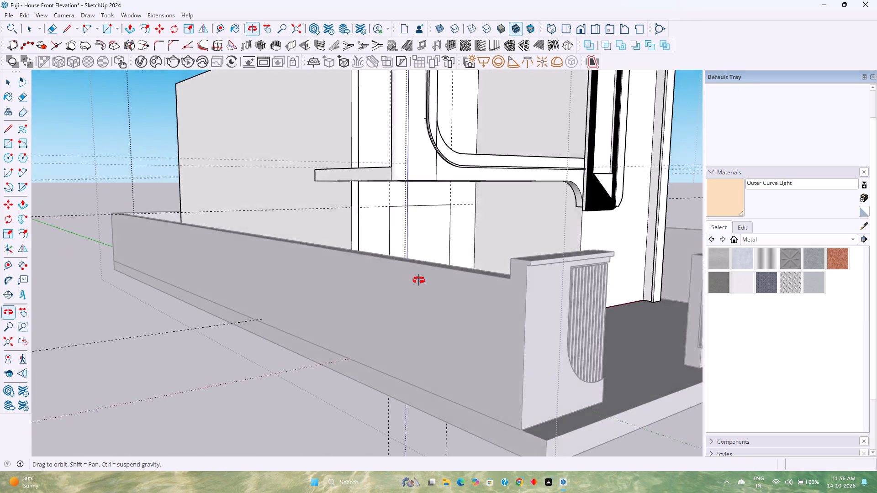
middle_drag(419, 280, 283, 318)
shift+middle_drag(555, 277, 351, 338)
double_click(407, 292)
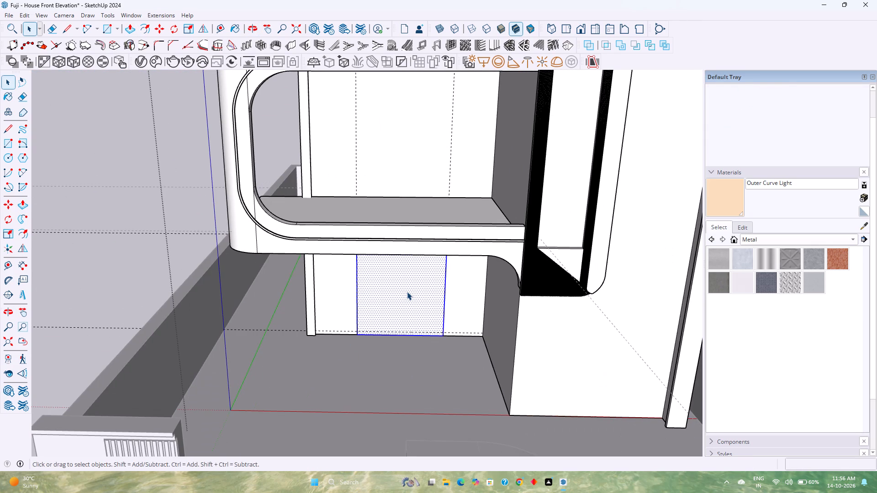
key(m)
shift+middle_drag(435, 318, 444, 341)
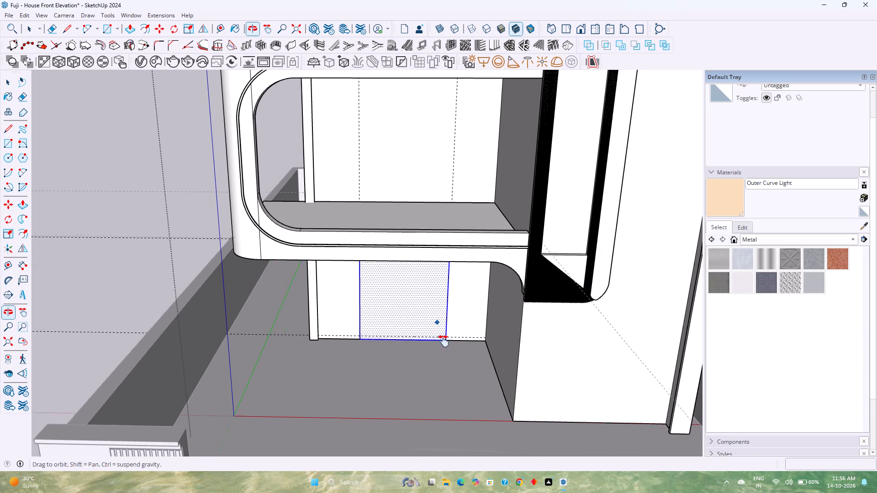
shift+middle_drag(444, 341, 448, 361)
scroll(497, 383, down, 1)
scroll(497, 383, up, 10)
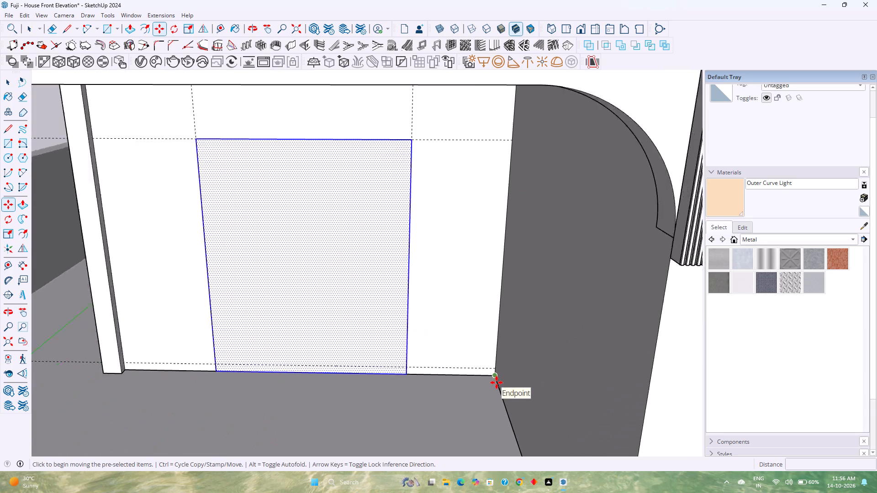
scroll(497, 383, up, 2)
click(493, 375)
scroll(493, 353, down, 11)
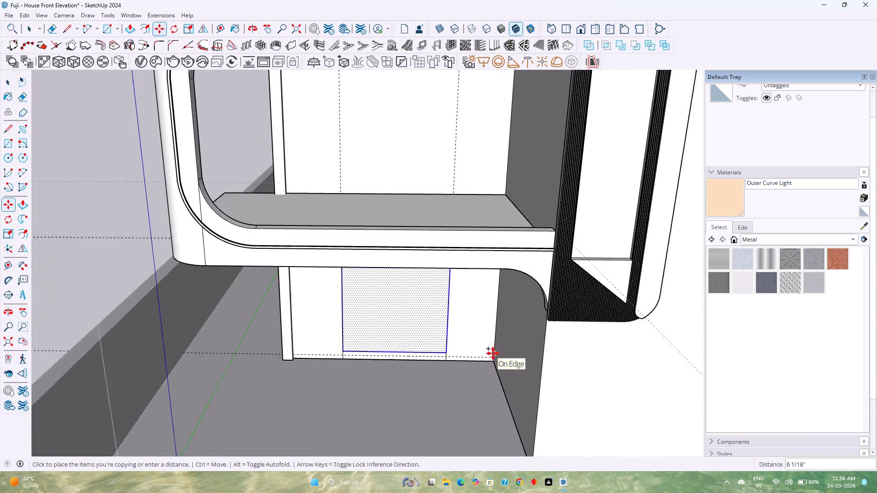
shift+middle_drag(493, 353, 496, 390)
click(506, 249)
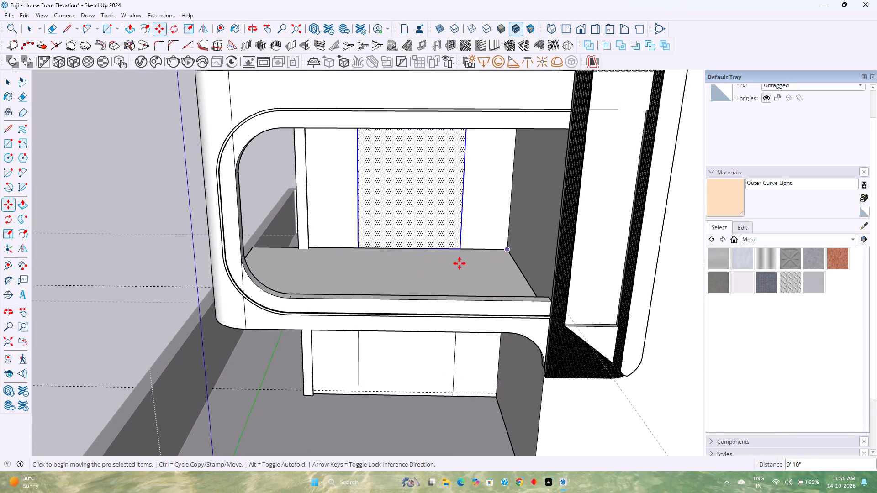
Push the upper and ground-floor rectangles 9" through the front wall to cut both door openings.
key(p)
click(410, 231)
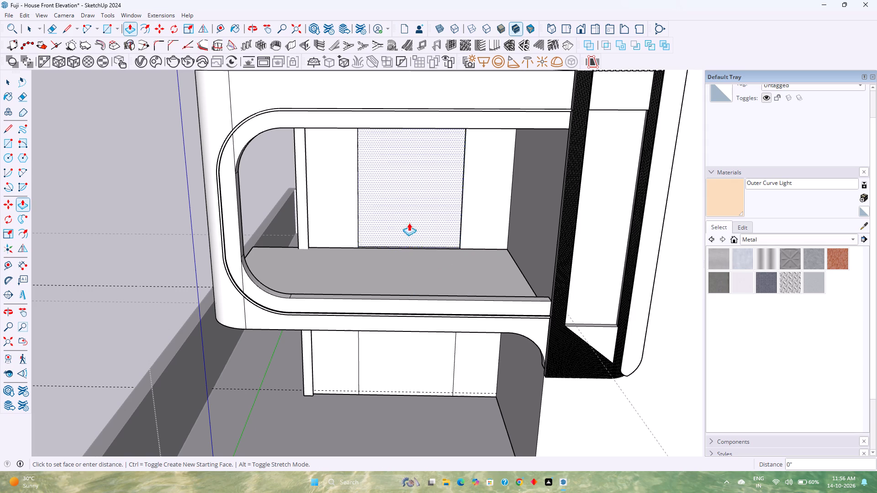
click(408, 215)
key(ctrl+z)
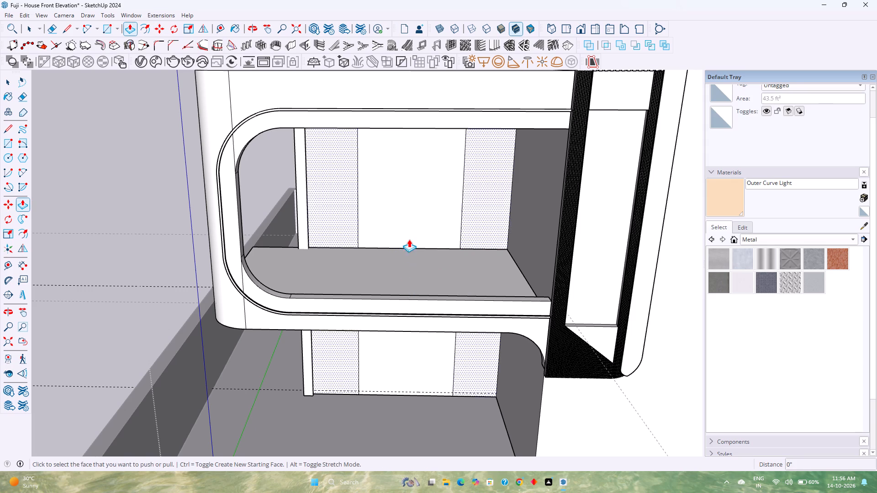
click(409, 234)
key(9)
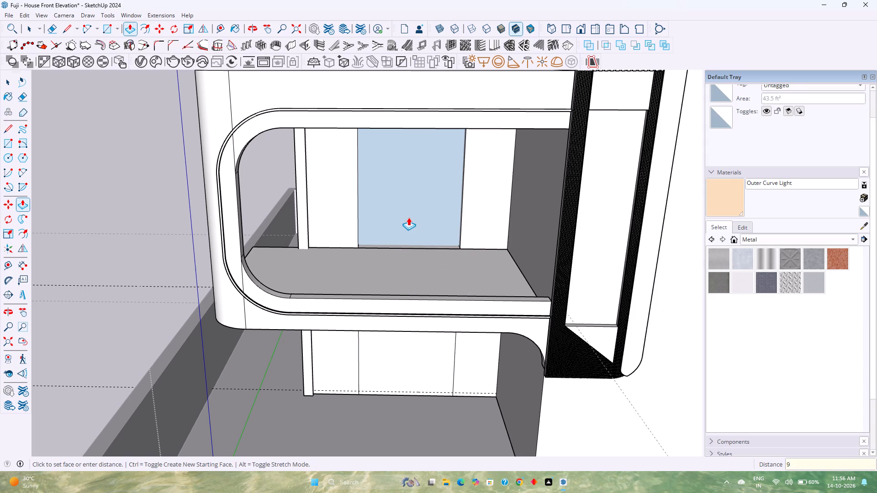
key(Return)
middle_drag(402, 370, 455, 351)
double_click(502, 322)
key(space)
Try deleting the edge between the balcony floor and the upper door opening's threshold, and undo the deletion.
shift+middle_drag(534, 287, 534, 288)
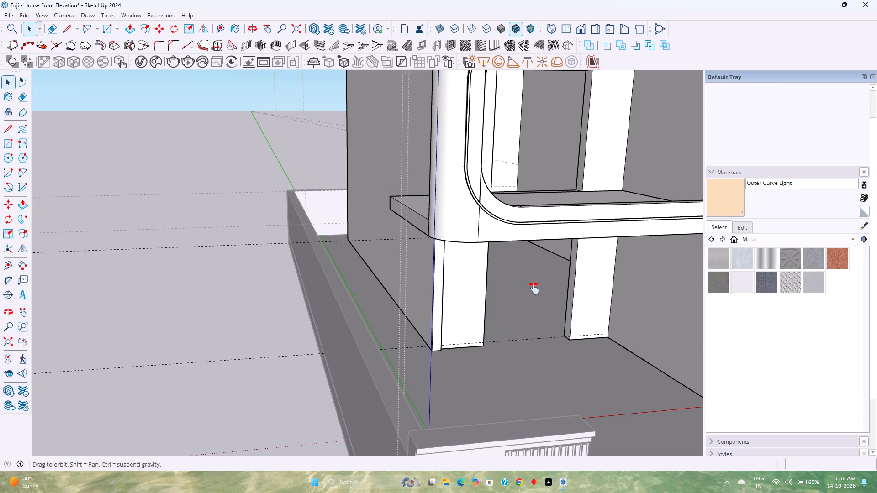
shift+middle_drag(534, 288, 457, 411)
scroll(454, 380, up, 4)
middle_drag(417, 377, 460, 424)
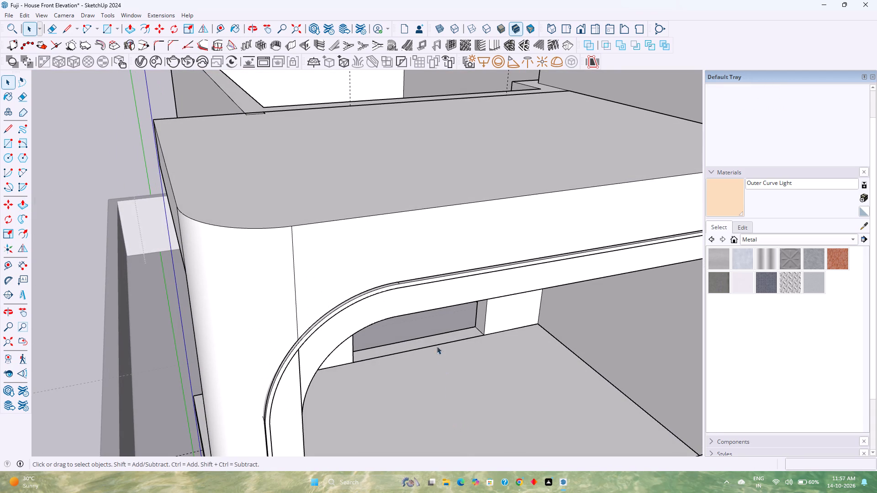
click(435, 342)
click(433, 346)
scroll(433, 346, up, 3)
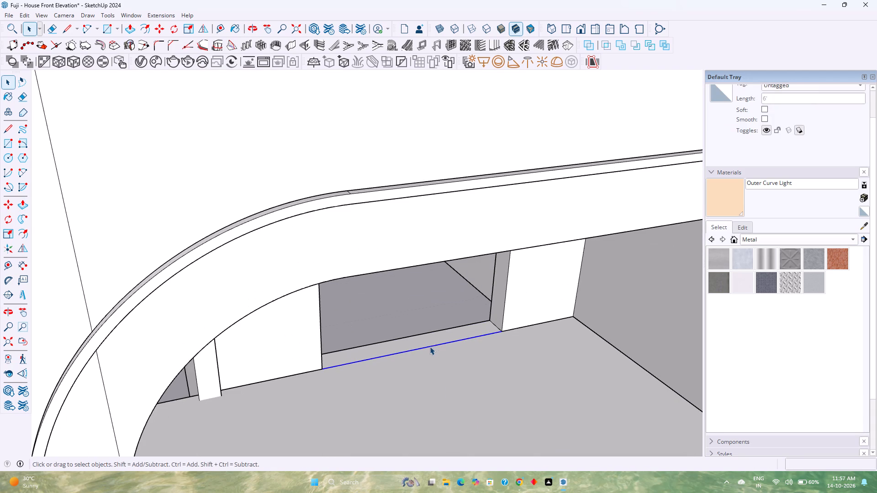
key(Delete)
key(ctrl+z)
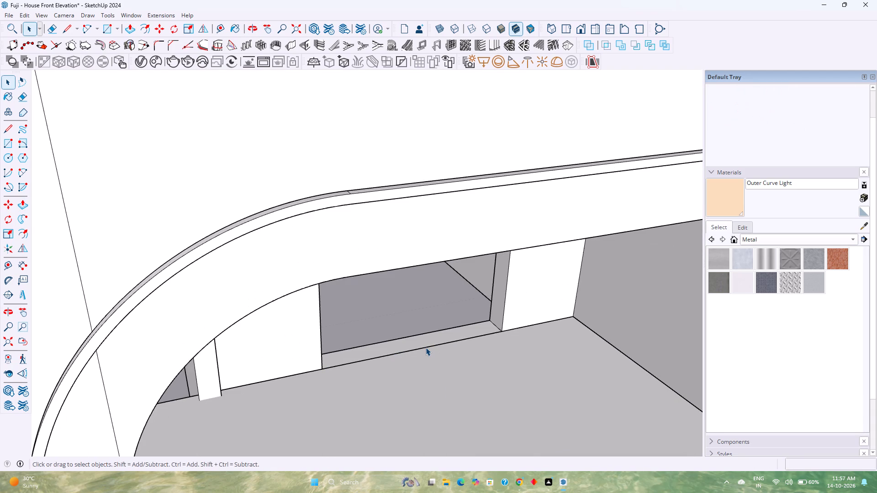
Examine the upper door opening's threshold up close and check both openings from around the house.
middle_drag(424, 351, 587, 324)
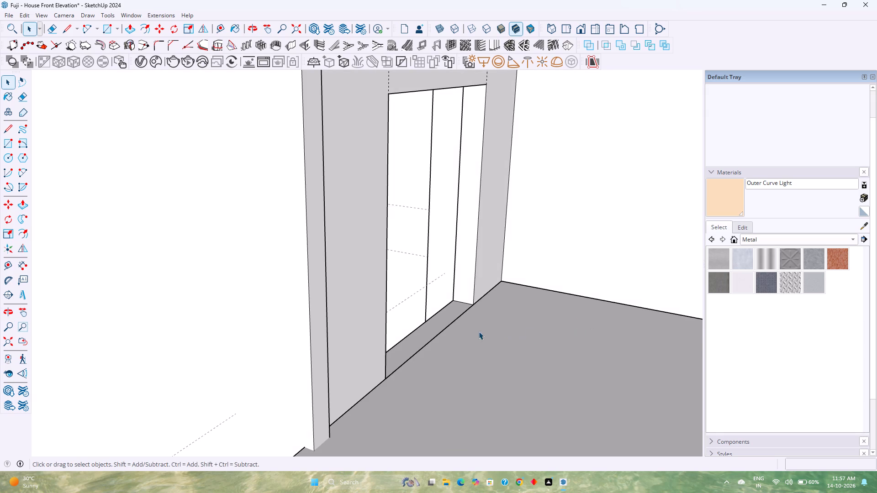
scroll(448, 327, up, 5)
middle_drag(441, 327, 369, 392)
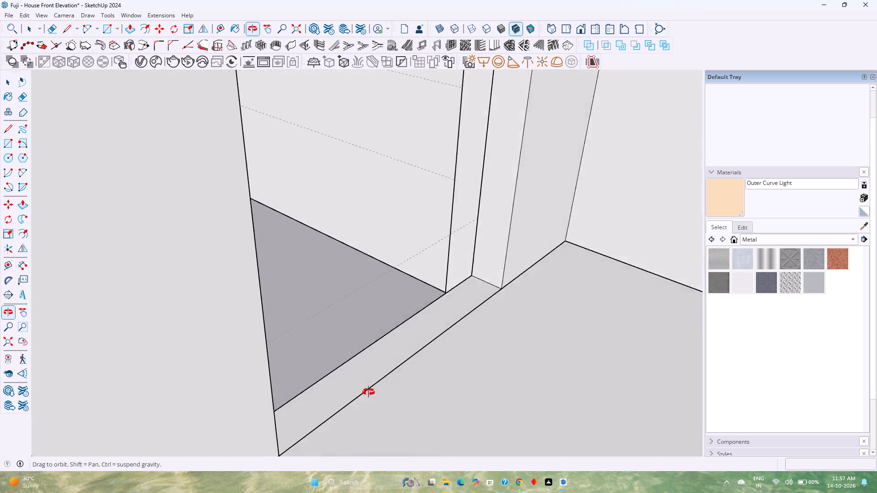
middle_drag(369, 392, 294, 357)
scroll(296, 357, up, 1)
scroll(296, 357, down, 16)
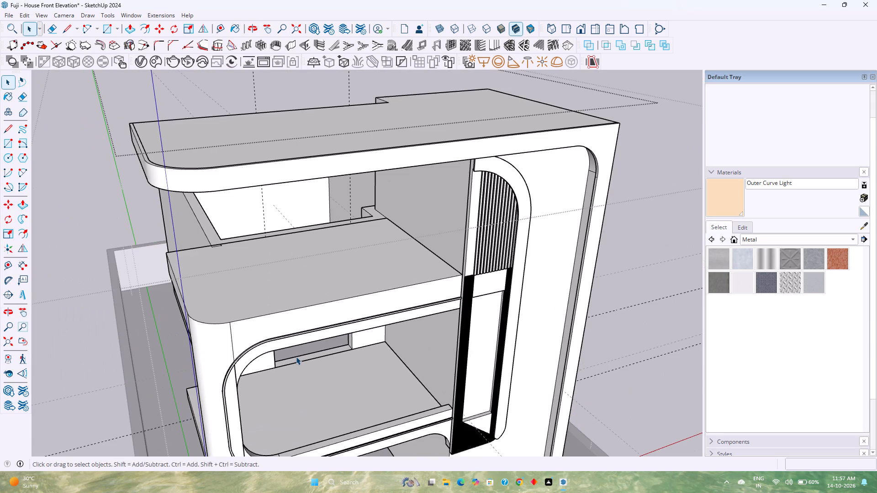
shift+middle_drag(280, 429, 355, 345)
middle_drag(296, 340, 315, 339)
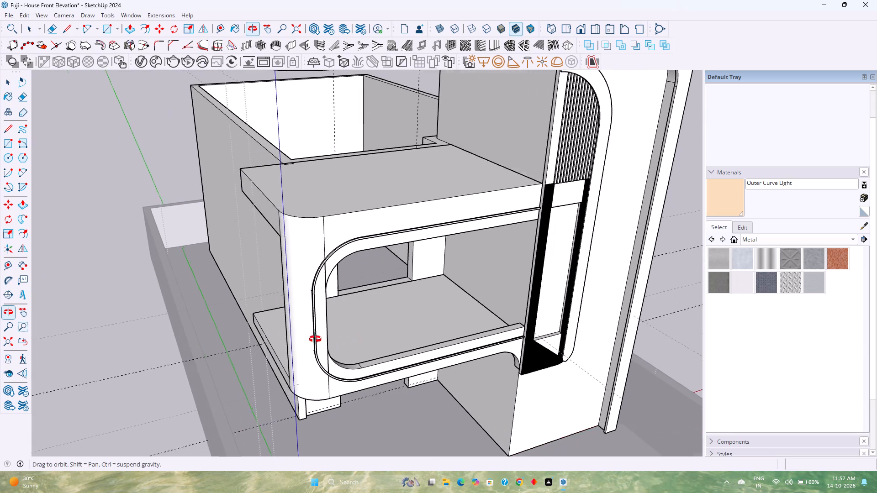
middle_drag(315, 339, 454, 328)
scroll(454, 328, up, 1)
scroll(454, 328, down, 10)
scroll(390, 389, down, 3)
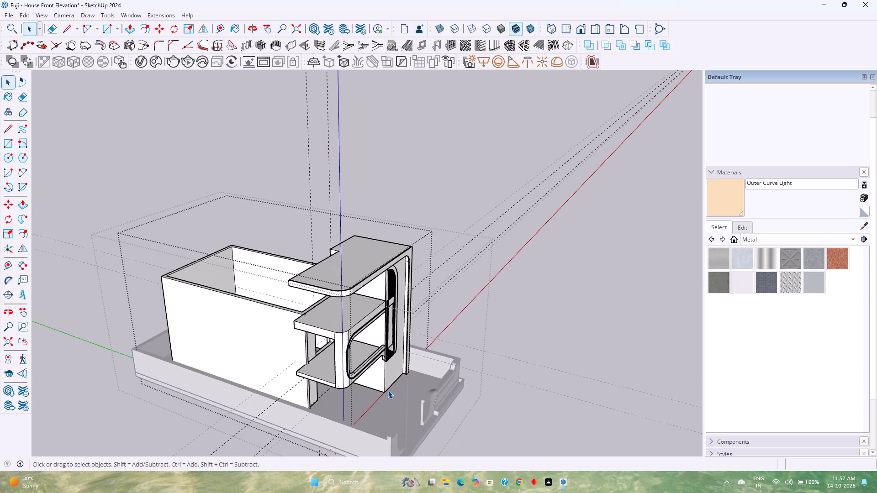
Close the open wall group and delete all guides from the model.
key(Escape)
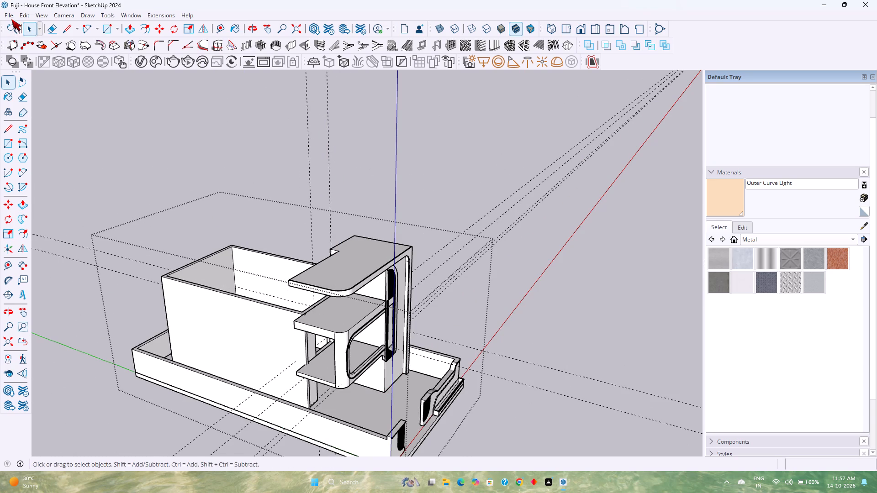
click(10, 16)
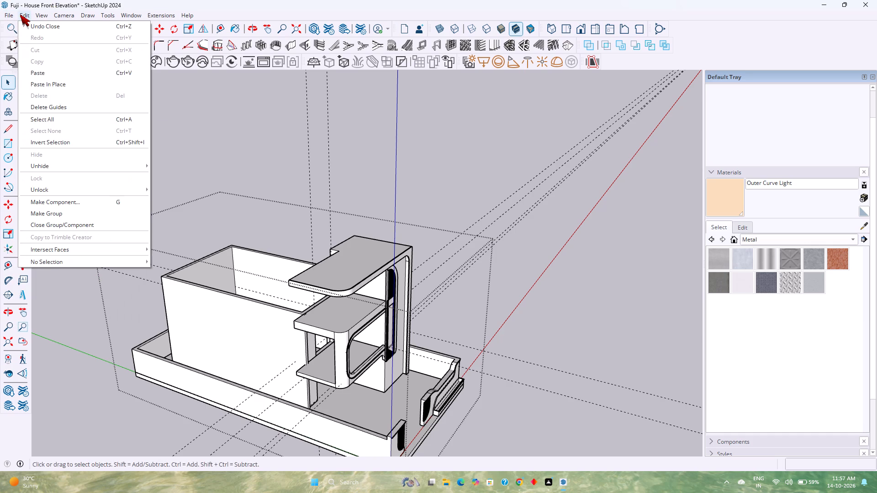
click(57, 111)
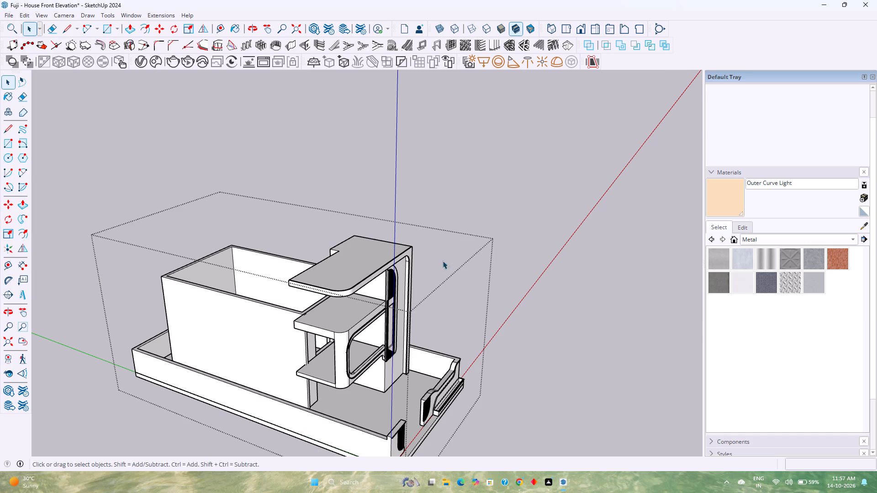
Set the front view, frame the house facade, and save the model.
middle_drag(543, 307, 494, 306)
click(579, 28)
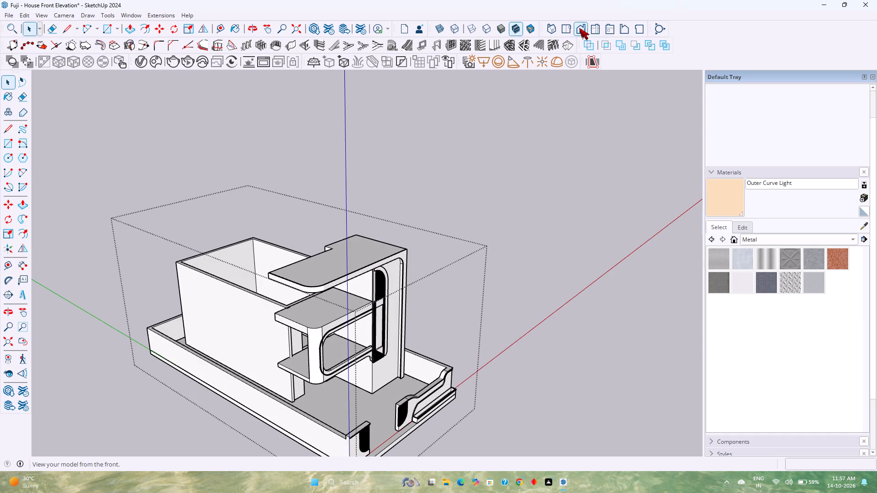
scroll(417, 236, up, 1)
scroll(338, 255, up, 4)
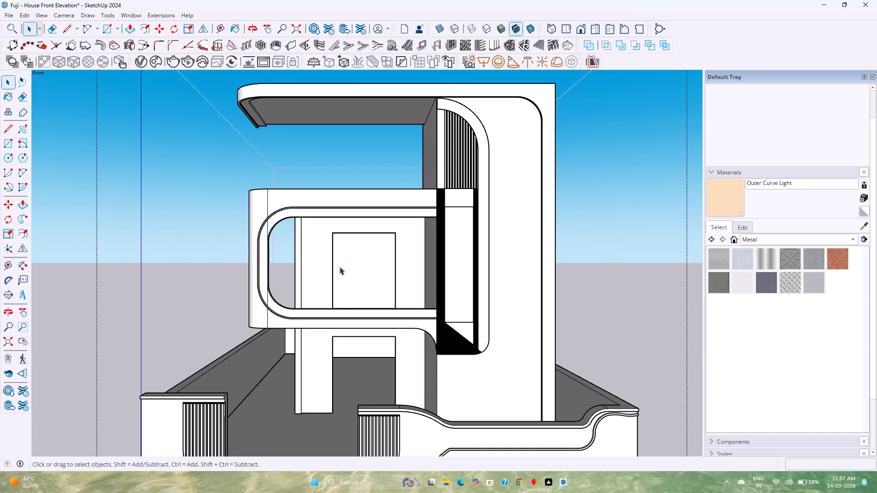
key(ctrl+s)
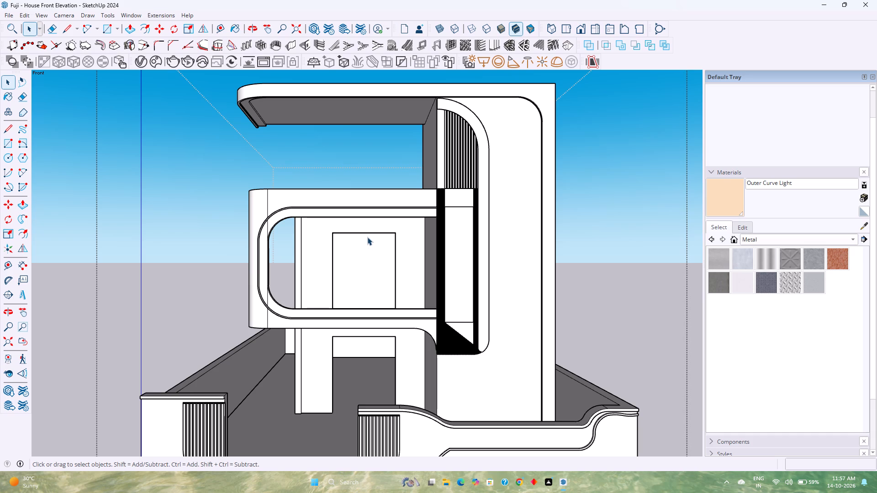
Examine the house from the front, the side and above, looking at the open-topped room walls and the plinth.
scroll(367, 235, down, 3)
scroll(374, 239, up, 3)
scroll(375, 240, down, 3)
scroll(375, 240, up, 3)
scroll(375, 240, down, 4)
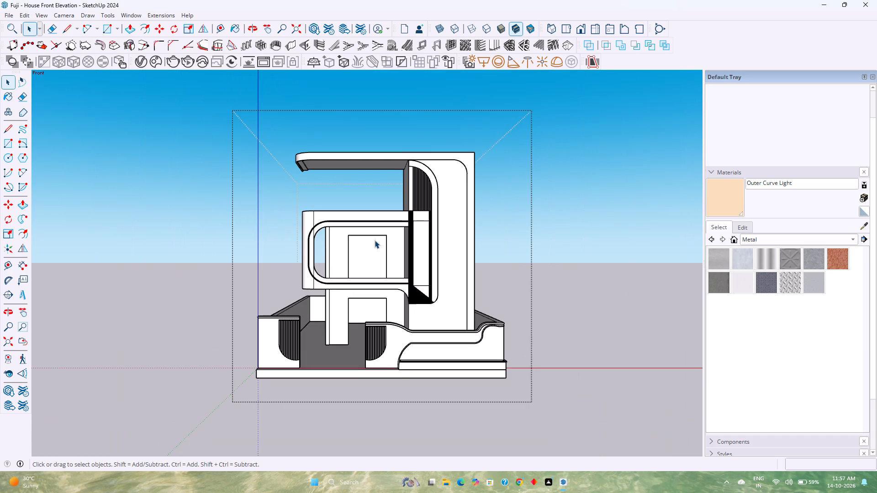
middle_drag(375, 240, 628, 309)
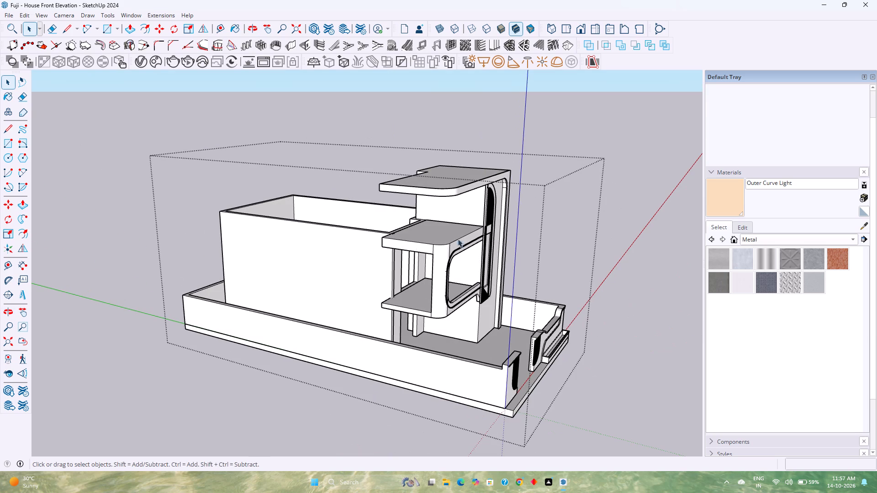
middle_drag(400, 246, 576, 308)
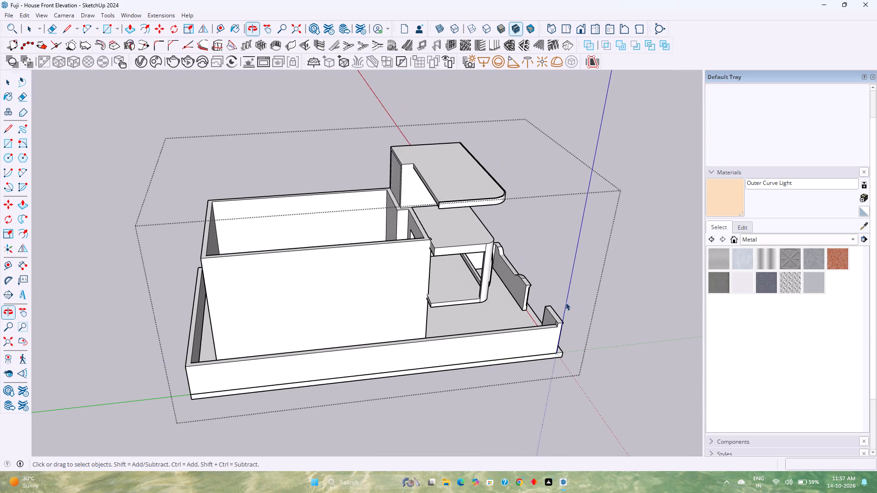
middle_drag(381, 265, 527, 349)
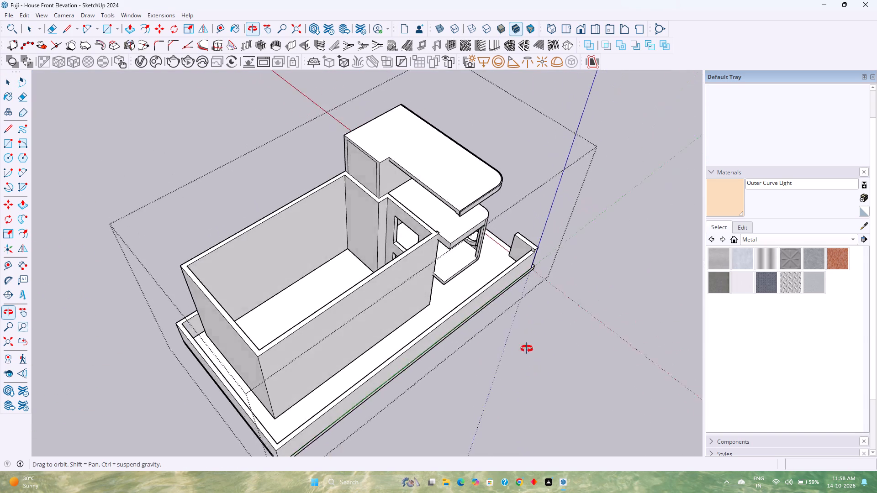
middle_drag(527, 349, 120, 358)
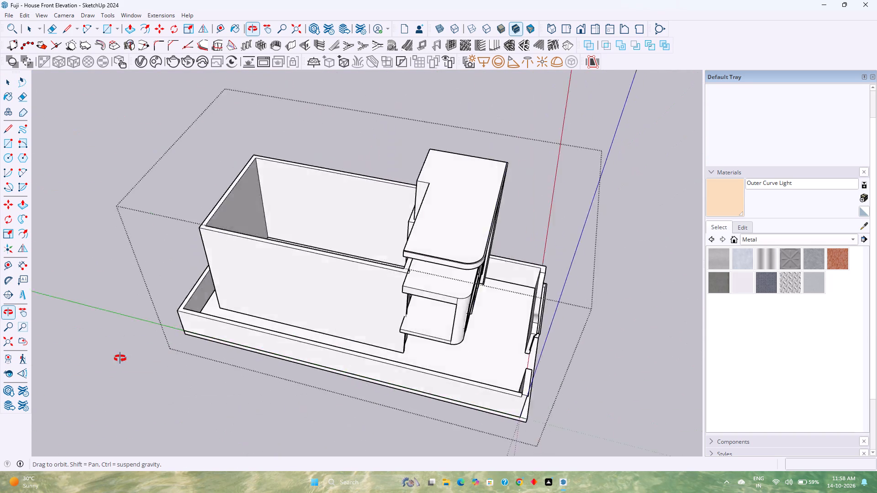
middle_drag(120, 358, 175, 293)
Copy the base slab up to first-floor level, snapping its bottom front corner to the bottom rear corner of the balcony floor.
scroll(447, 446, up, 3)
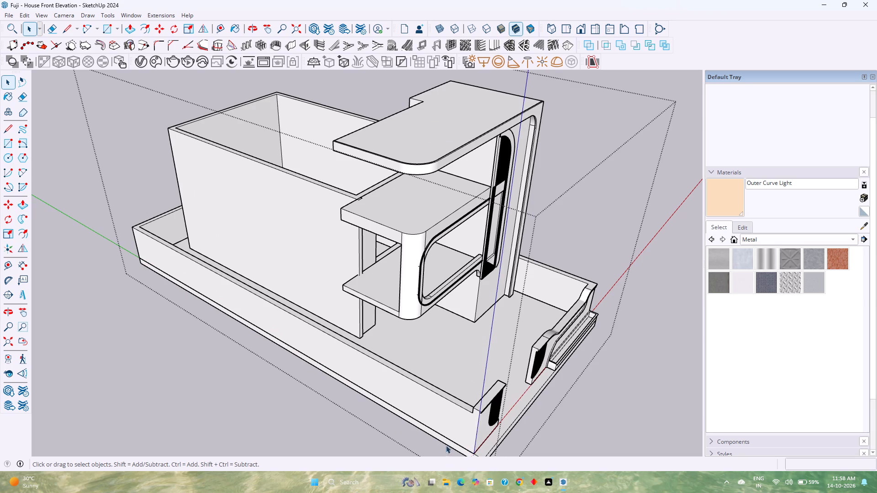
click(446, 442)
middle_drag(437, 438, 419, 372)
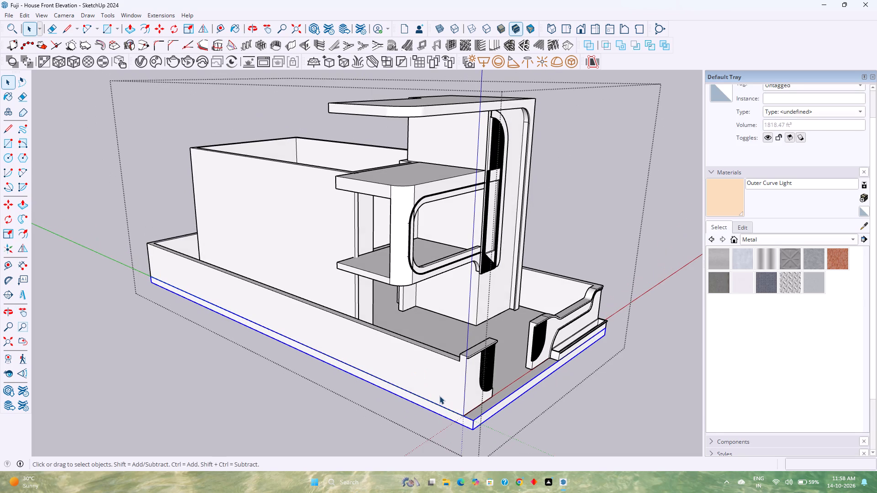
scroll(461, 437, up, 5)
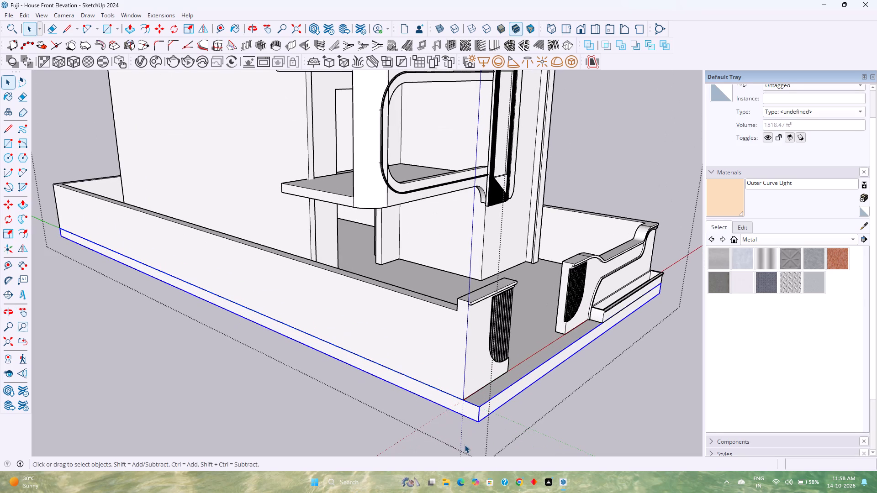
key(m)
click(482, 424)
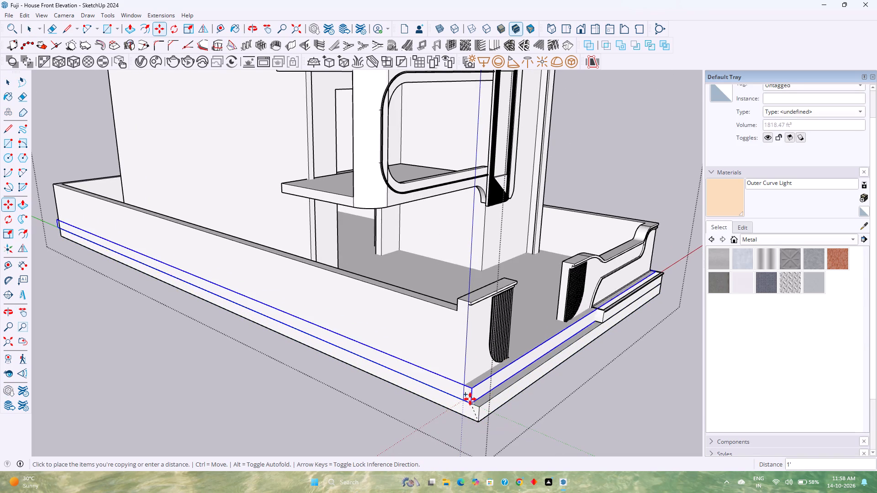
shift+middle_drag(292, 286, 518, 459)
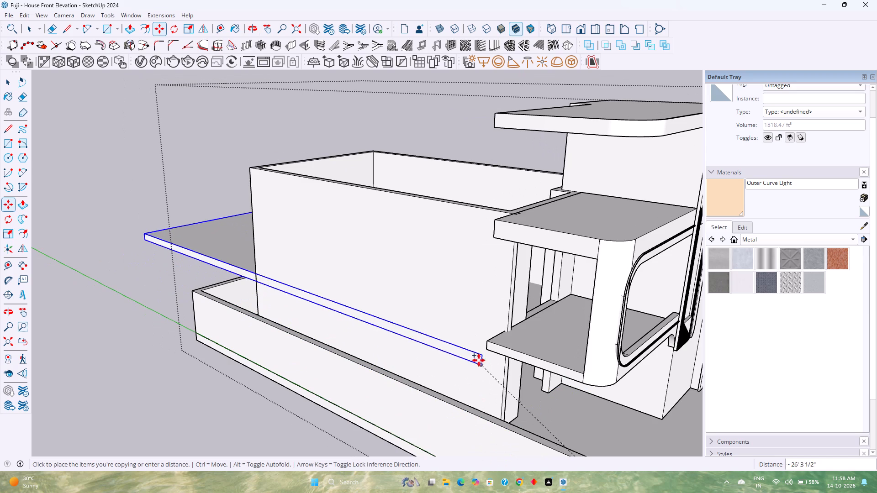
scroll(487, 348, up, 3)
middle_drag(487, 348, 517, 376)
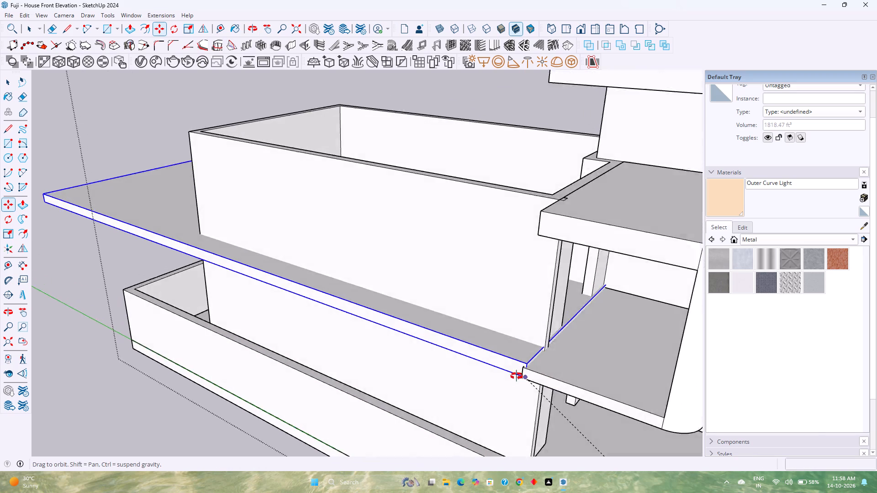
middle_drag(517, 376, 523, 385)
scroll(535, 395, up, 10)
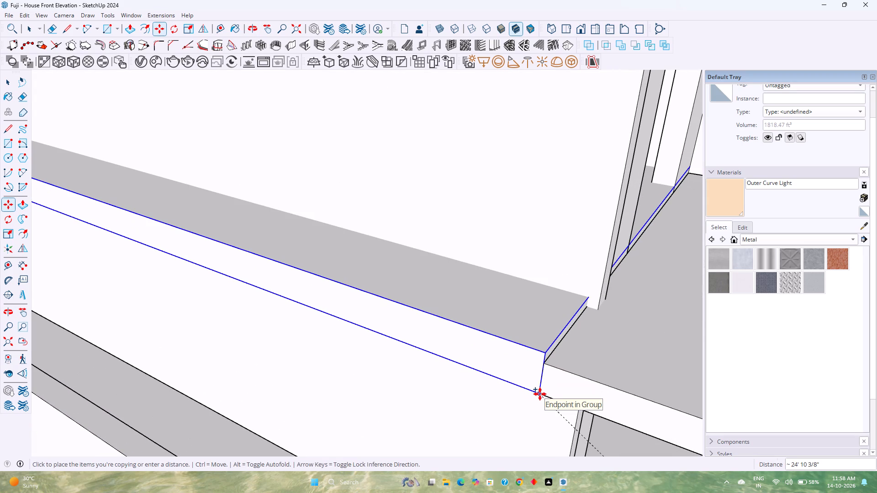
click(540, 394)
Lower the copied slab's top face 3" with Push/Pull to match the balcony floor's level, and close its group.
shift+middle_drag(557, 365, 410, 442)
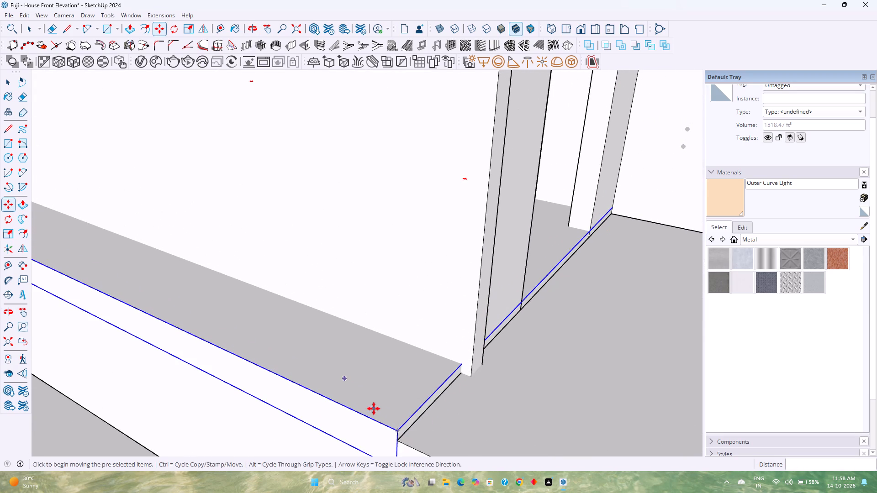
key(space)
double_click(357, 388)
scroll(357, 388, up, 4)
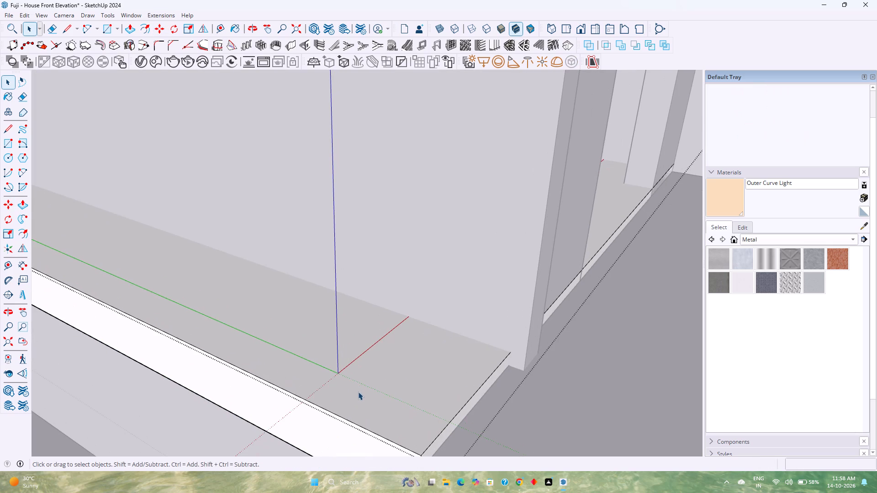
key(p)
click(388, 399)
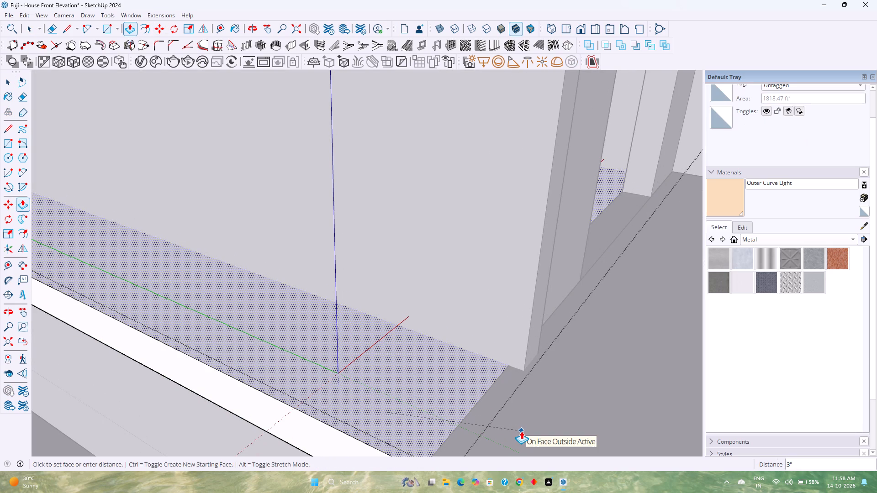
click(521, 431)
scroll(391, 431, down, 9)
shift+middle_drag(396, 393, 399, 388)
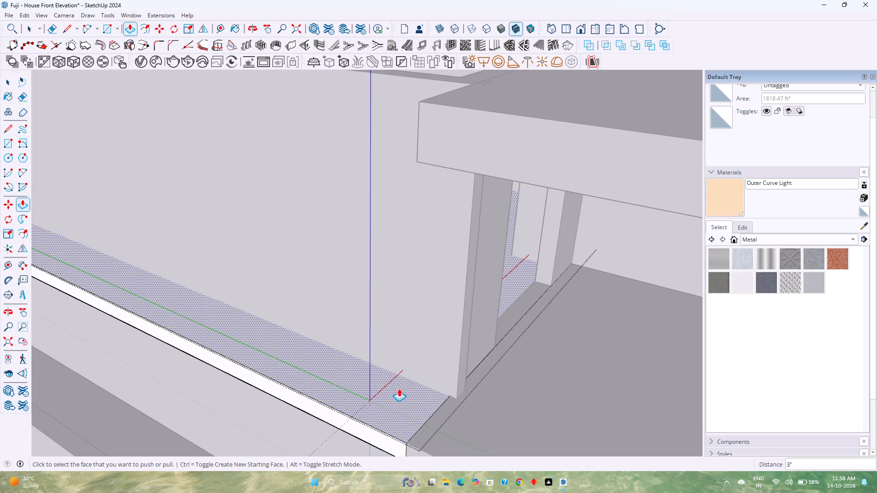
shift+middle_drag(338, 435, 390, 382)
scroll(393, 380, down, 2)
middle_drag(393, 380, 508, 375)
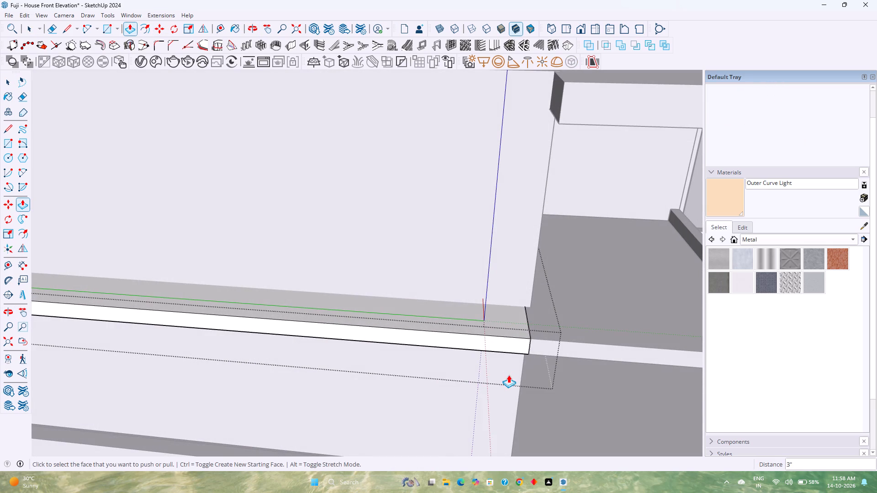
key(Escape)
key(space)
key(Escape)
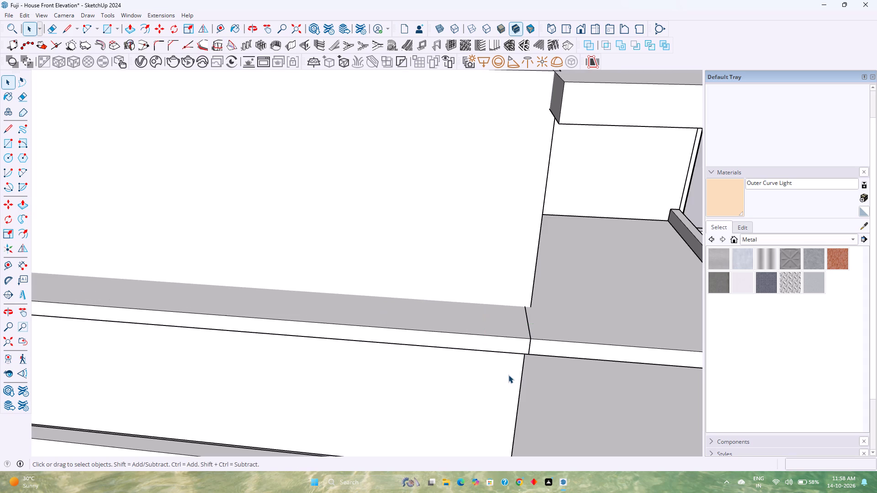
Open the first-floor slab group and push its overhanging rear end face in by 26'.
scroll(508, 375, down, 9)
double_click(433, 353)
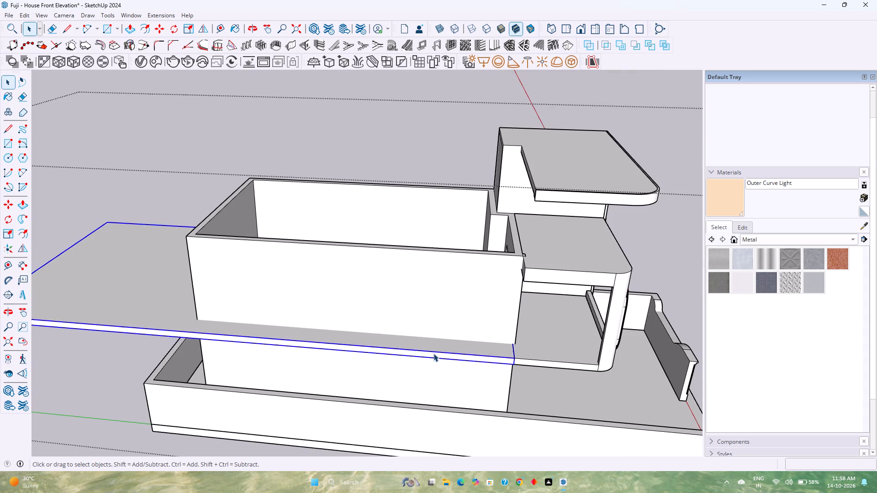
scroll(329, 378, up, 3)
shift+middle_drag(329, 378, 831, 379)
shift+middle_drag(484, 341, 421, 398)
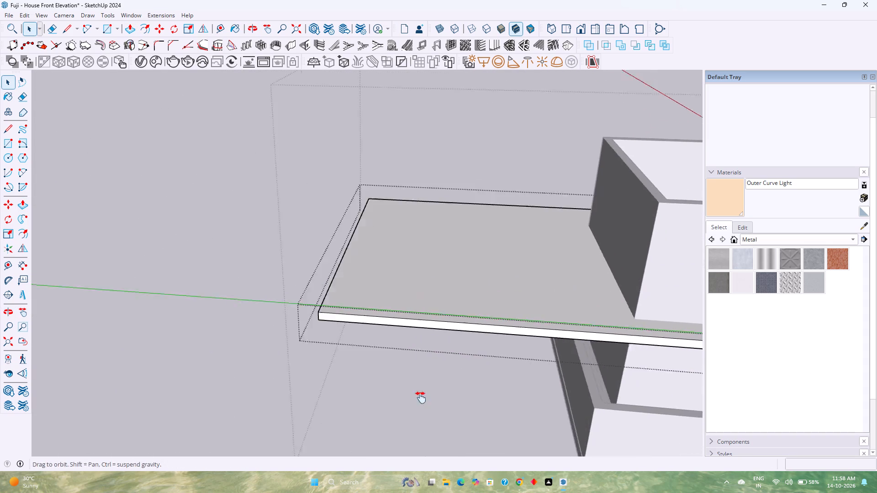
shift+middle_drag(421, 398, 415, 404)
middle_drag(392, 409, 629, 389)
scroll(494, 330, up, 4)
key(p)
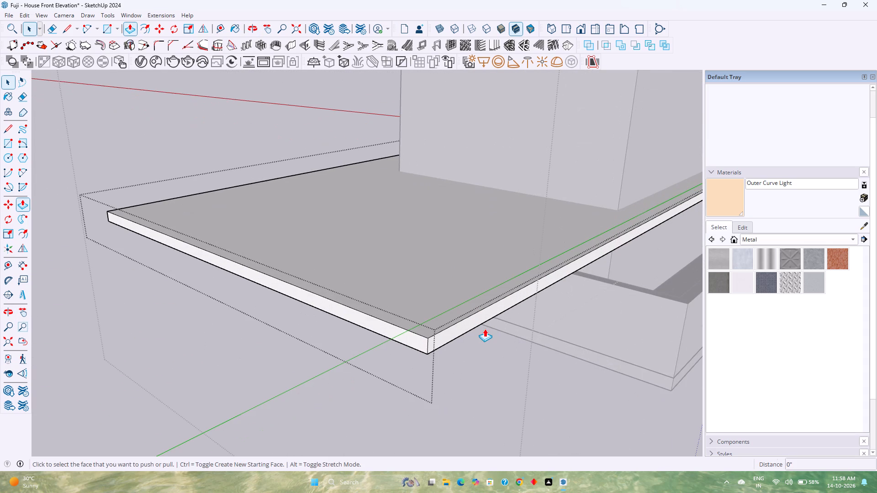
click(410, 345)
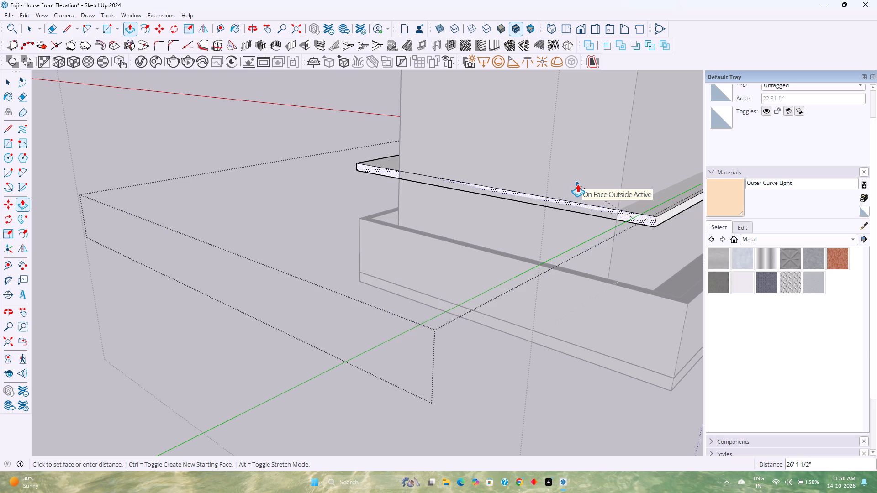
text(26')
key(Return)
Push the slab's rear end face in 1 1/2" to the back wall, extend it 1' beyond the wall, and close the group.
middle_drag(580, 198, 422, 327)
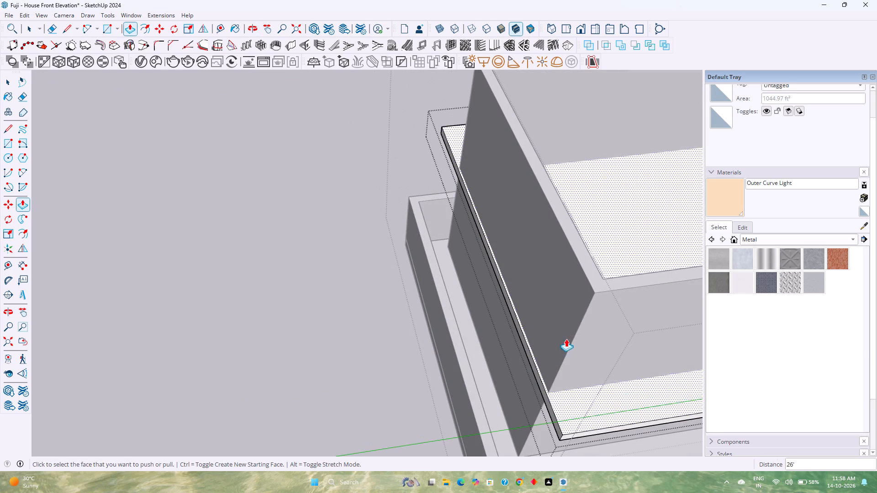
scroll(527, 383, up, 6)
click(544, 371)
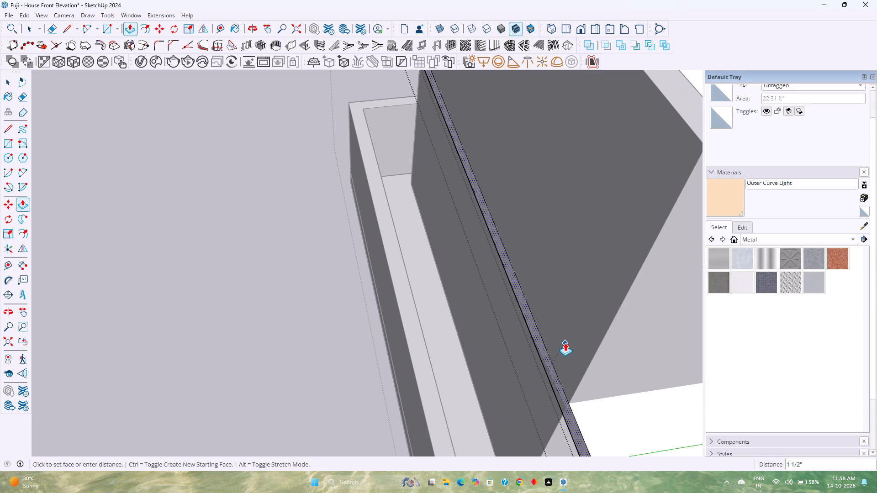
click(565, 343)
click(555, 386)
text(1')
key(Return)
scroll(508, 379, down, 10)
middle_drag(565, 396, 541, 388)
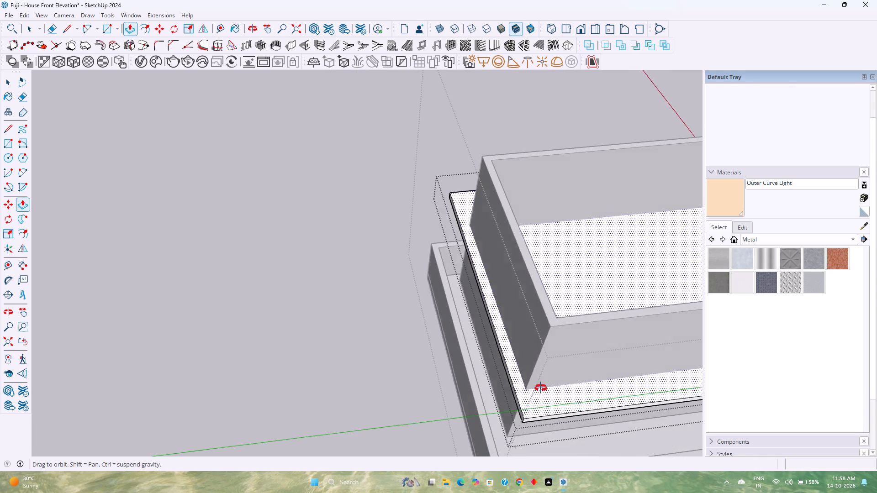
middle_drag(541, 388, 451, 346)
scroll(447, 342, down, 5)
middle_drag(475, 419, 490, 330)
scroll(493, 327, down, 4)
middle_drag(521, 346, 262, 321)
scroll(263, 320, down, 3)
key(space)
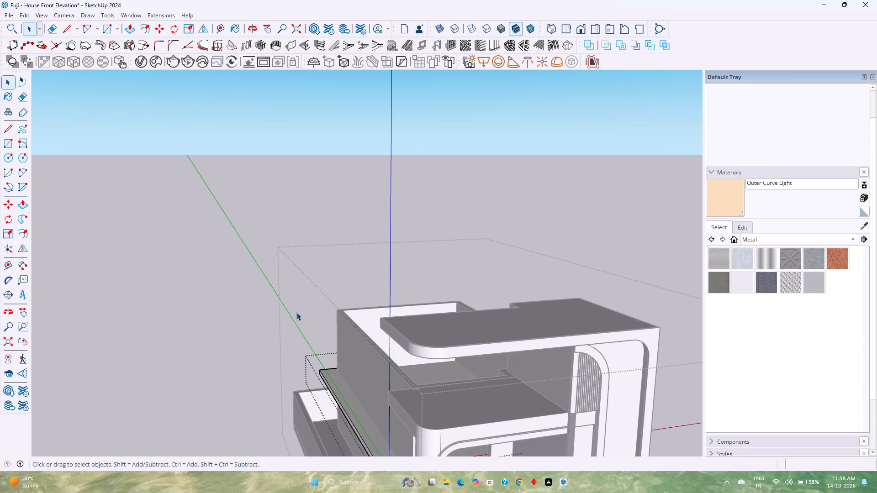
key(Escape)
Select the shortened first-floor slab and examine how it meets the balcony, walls and door openings from around the house.
middle_drag(302, 337, 387, 284)
scroll(427, 272, down, 4)
shift+middle_drag(442, 388, 438, 336)
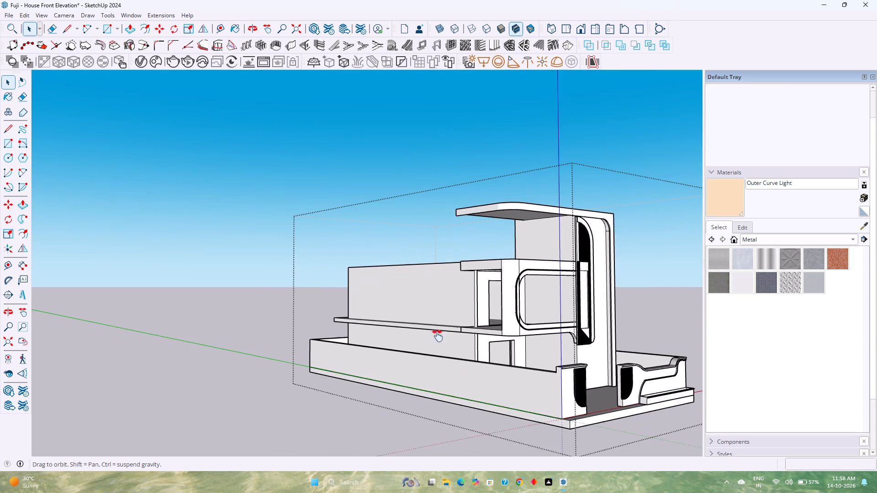
shift+middle_drag(438, 336, 438, 337)
middle_drag(438, 336, 594, 411)
middle_drag(664, 421, 668, 421)
scroll(434, 317, up, 5)
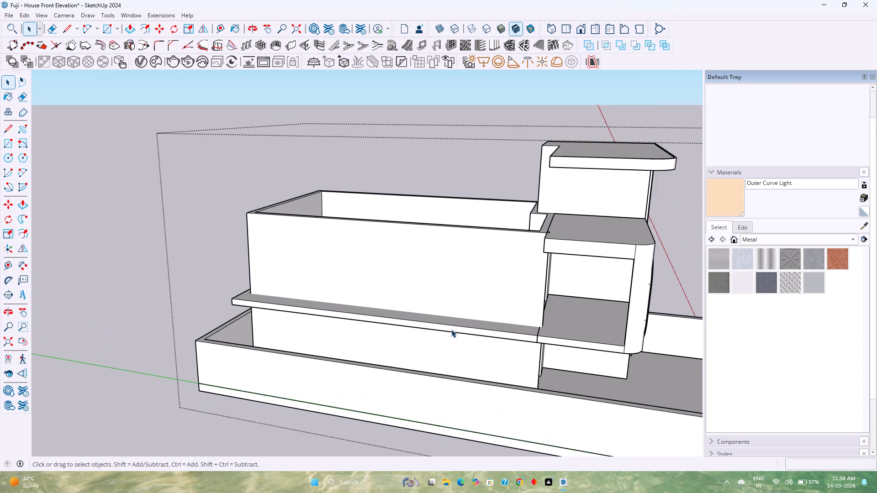
middle_drag(451, 329, 539, 350)
middle_drag(589, 357, 481, 332)
middle_click(481, 332)
click(479, 333)
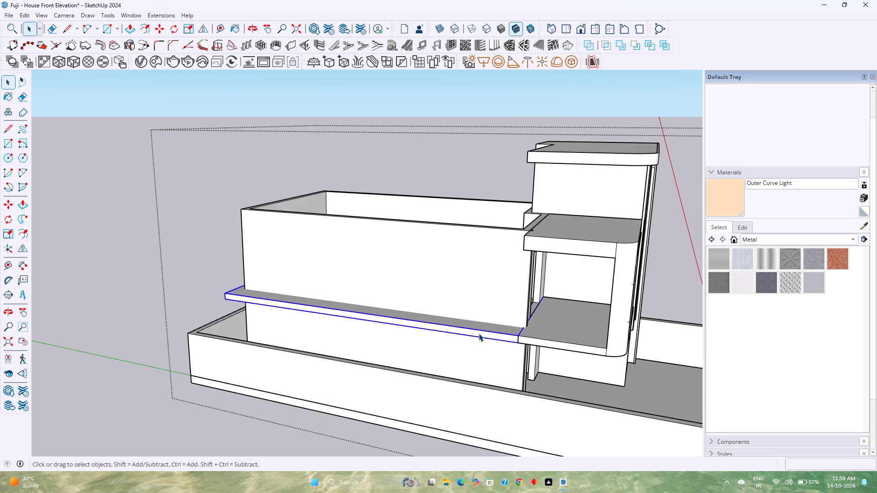
scroll(479, 333, up, 3)
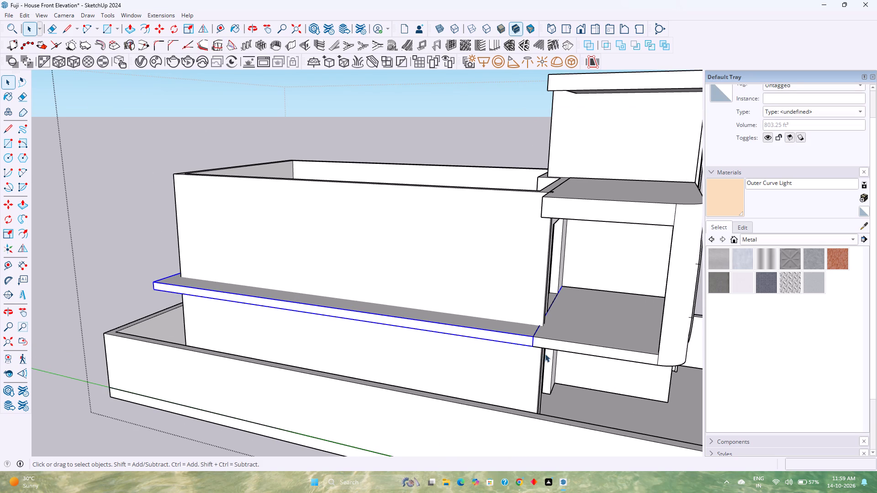
middle_drag(548, 353, 340, 348)
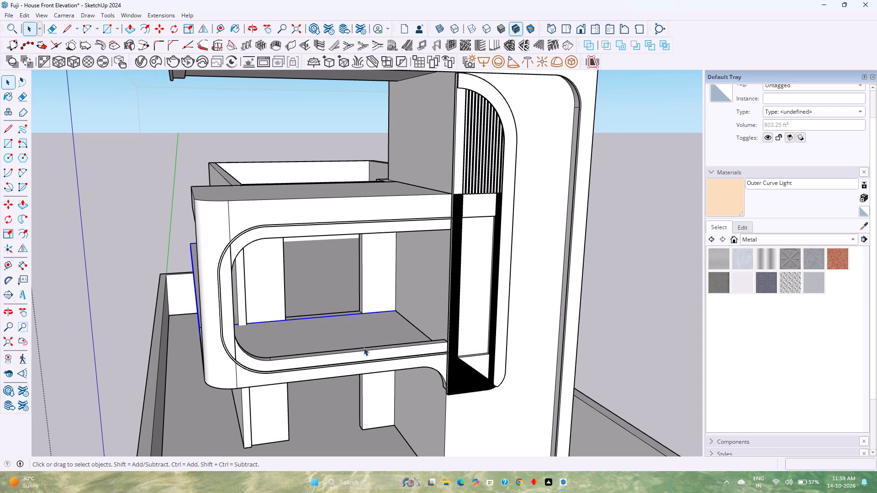
middle_drag(316, 317, 310, 285)
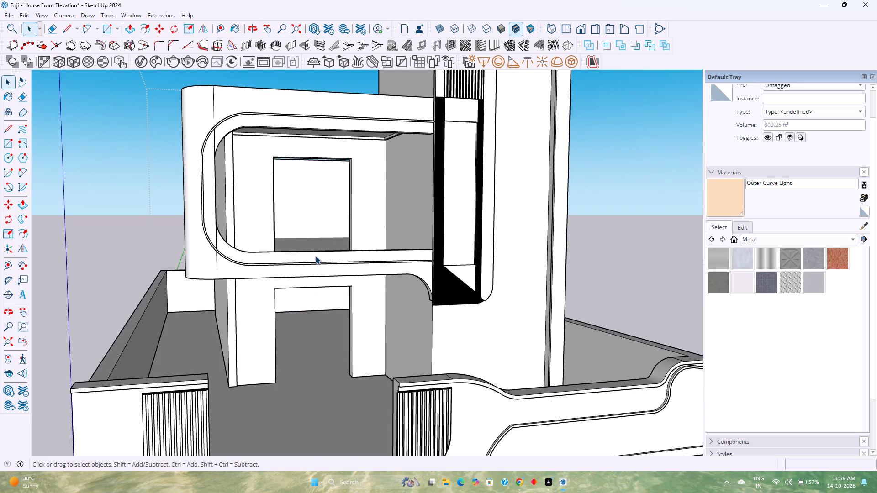
scroll(315, 256, down, 2)
middle_drag(315, 256, 295, 226)
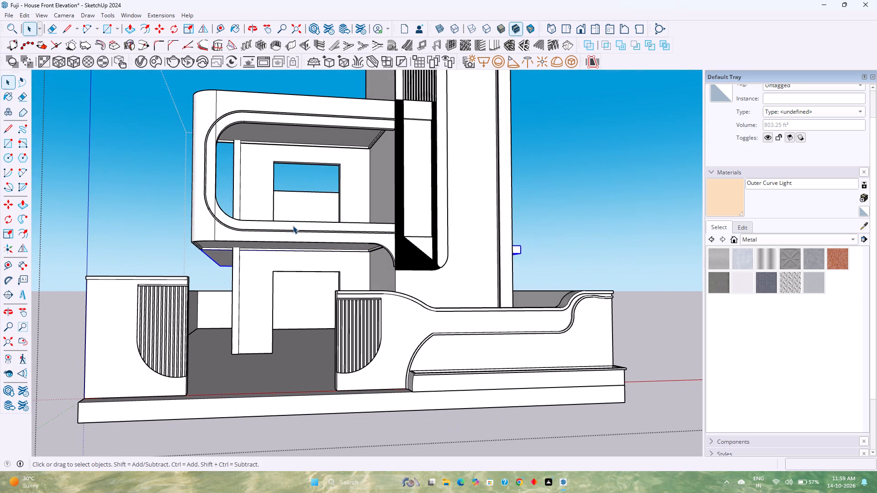
scroll(292, 226, up, 1)
middle_drag(292, 226, 425, 381)
scroll(380, 332, down, 3)
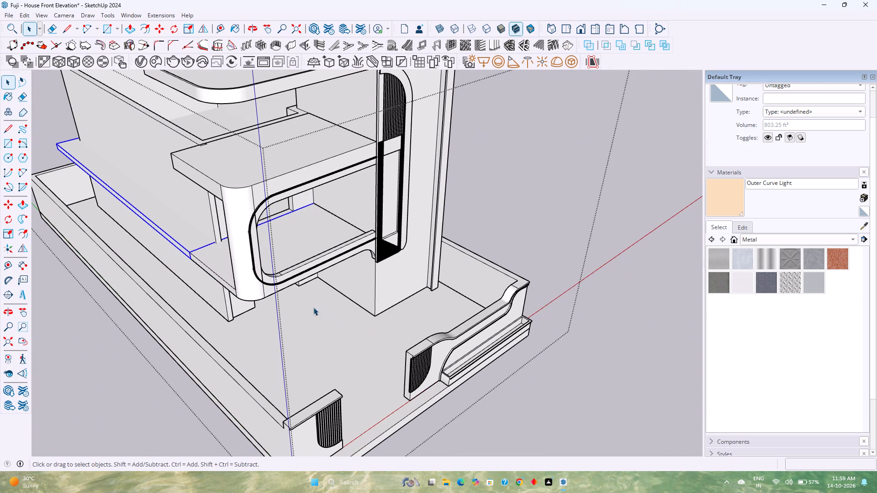
Copy the first-floor slab straight up about 9' 10" to roof level, taking the ground-floor wall's base corner as the reference point.
middle_drag(234, 272, 270, 248)
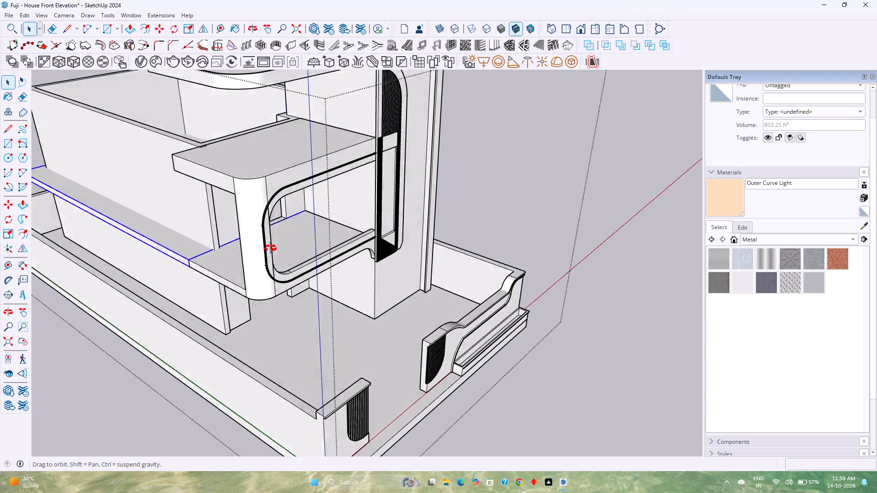
middle_drag(270, 248, 403, 234)
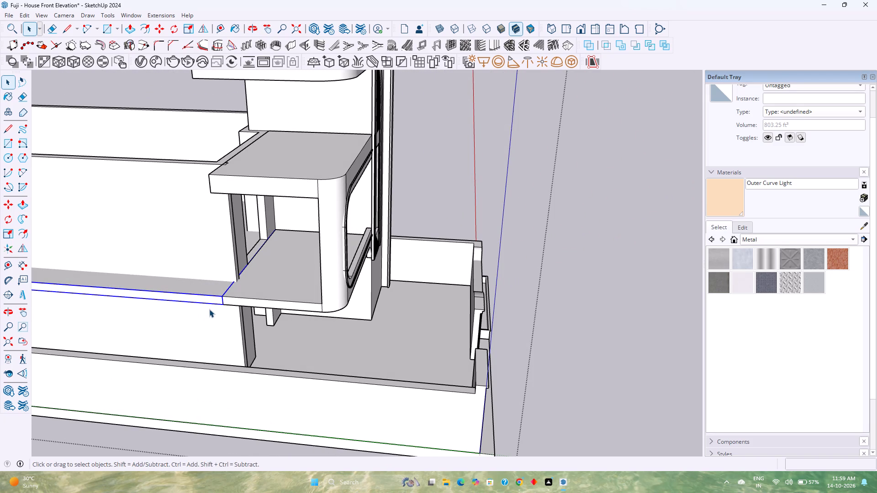
middle_drag(209, 309, 131, 330)
middle_click(131, 330)
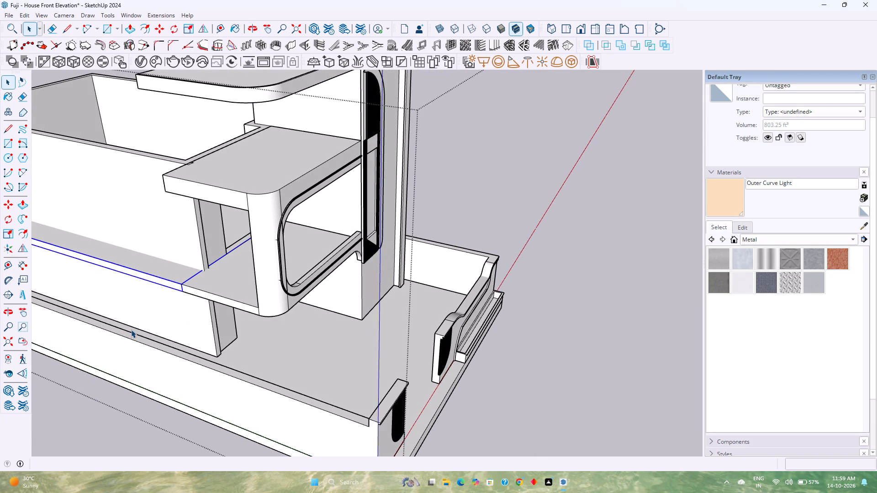
key(m)
scroll(229, 360, up, 7)
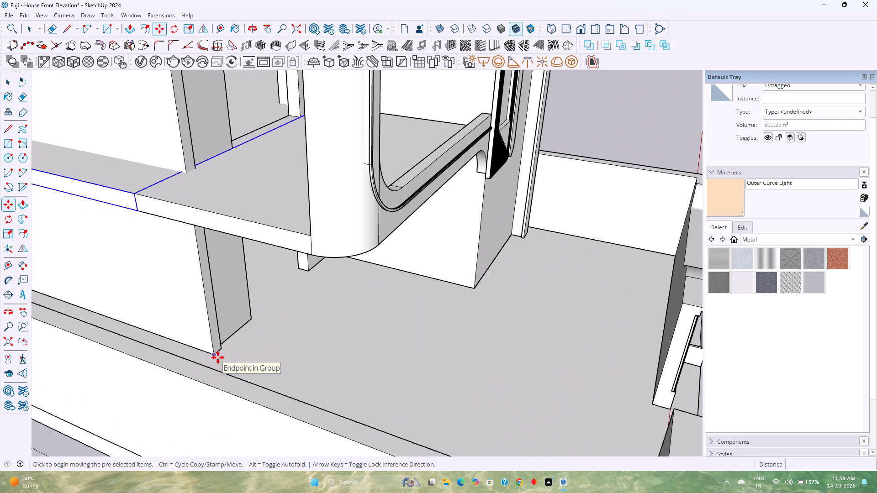
click(218, 357)
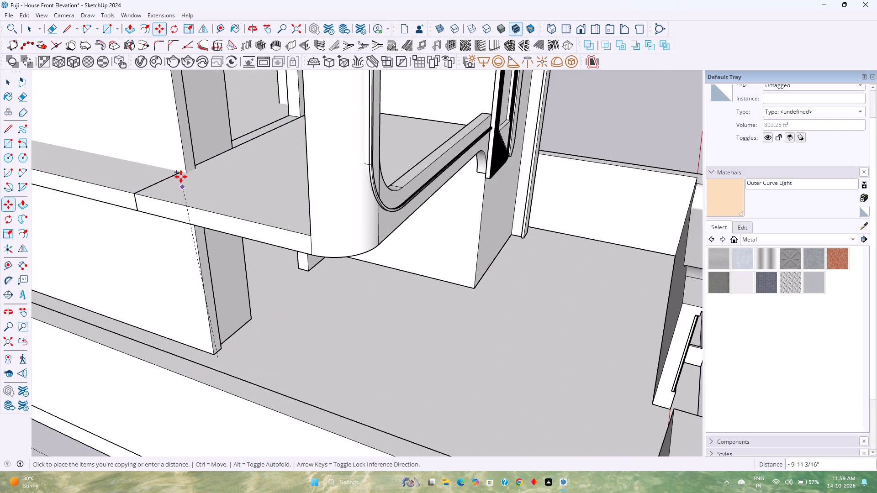
key(Up)
scroll(181, 171, up, 7)
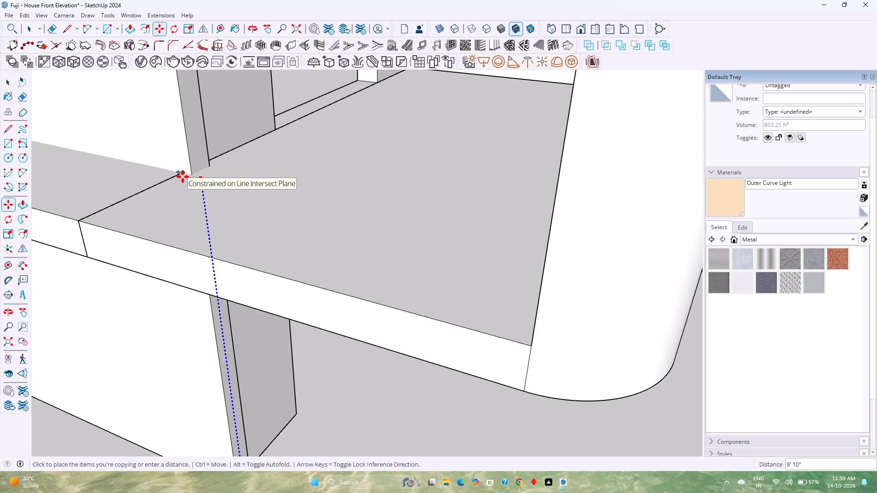
click(202, 255)
scroll(202, 255, down, 6)
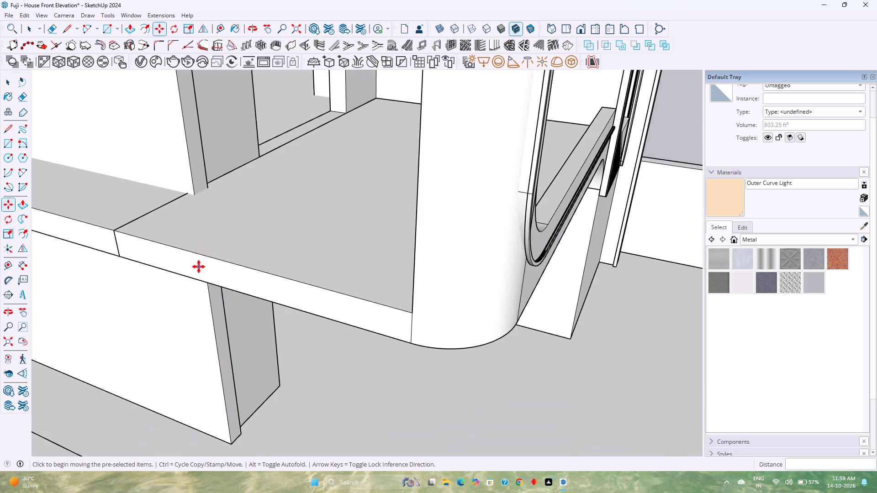
scroll(199, 267, down, 8)
shift+middle_drag(206, 268, 348, 398)
scroll(351, 341, down, 4)
middle_drag(309, 334, 341, 327)
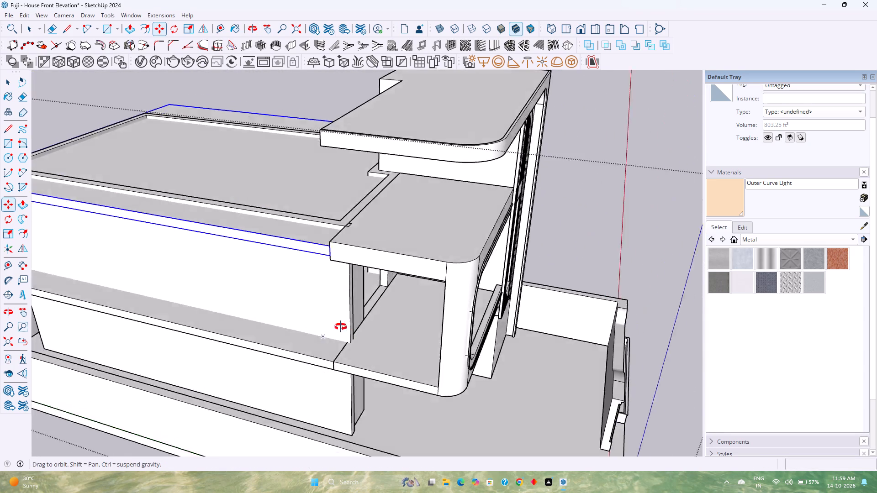
middle_drag(341, 327, 522, 308)
key(space)
key(Escape)
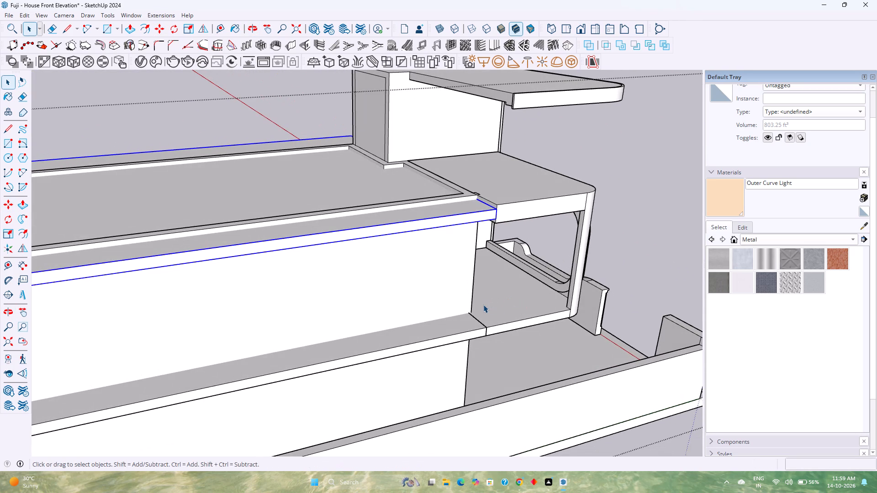
Open the upper-floor wall group and push the wall's top face down to the copied slab's top surface with Push/Pull.
middle_drag(505, 292, 359, 318)
shift+scroll(343, 315, down, 1)
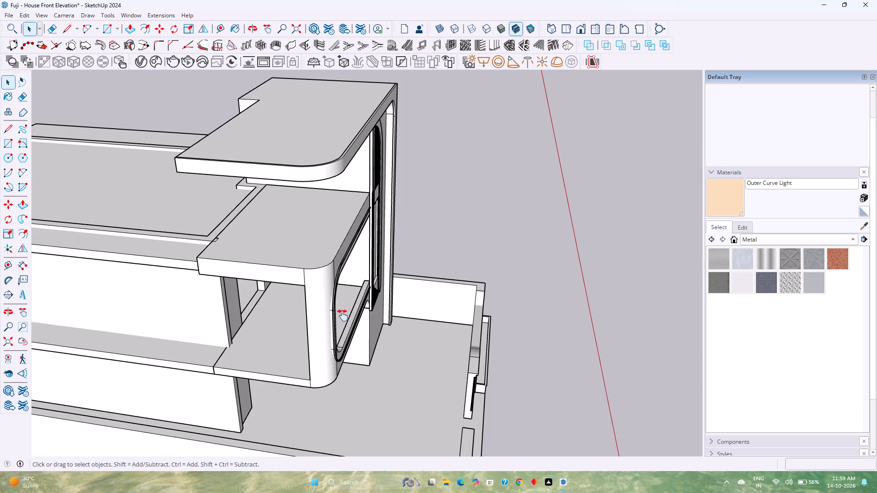
shift+middle_drag(343, 315, 493, 388)
scroll(379, 360, up, 9)
middle_drag(406, 356, 475, 301)
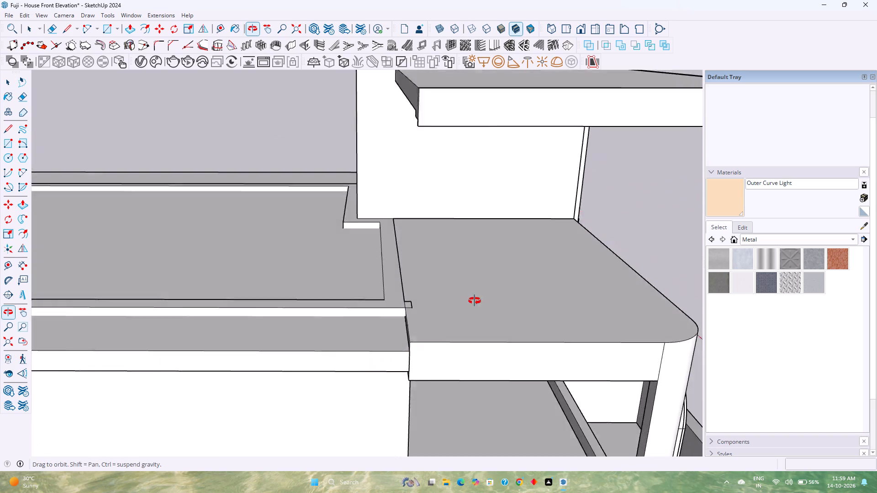
middle_drag(475, 301, 341, 283)
scroll(421, 304, up, 3)
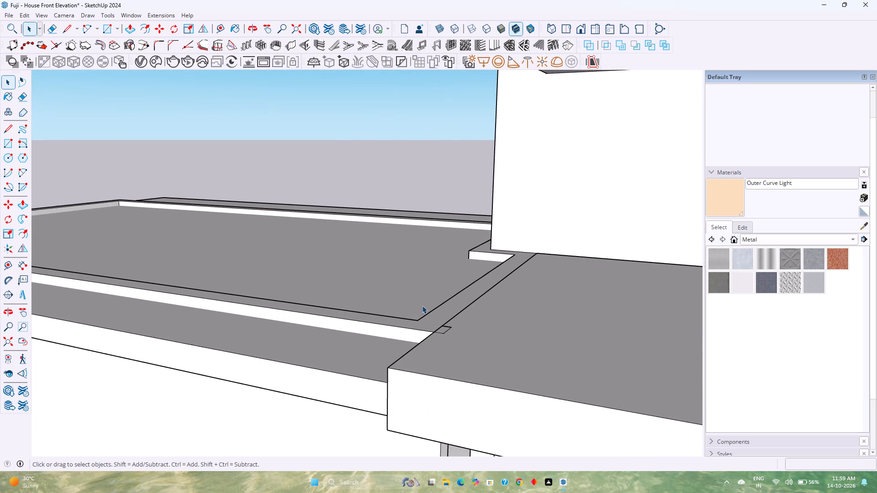
scroll(424, 327, up, 1)
click(424, 327)
middle_drag(424, 327, 459, 342)
double_click(441, 319)
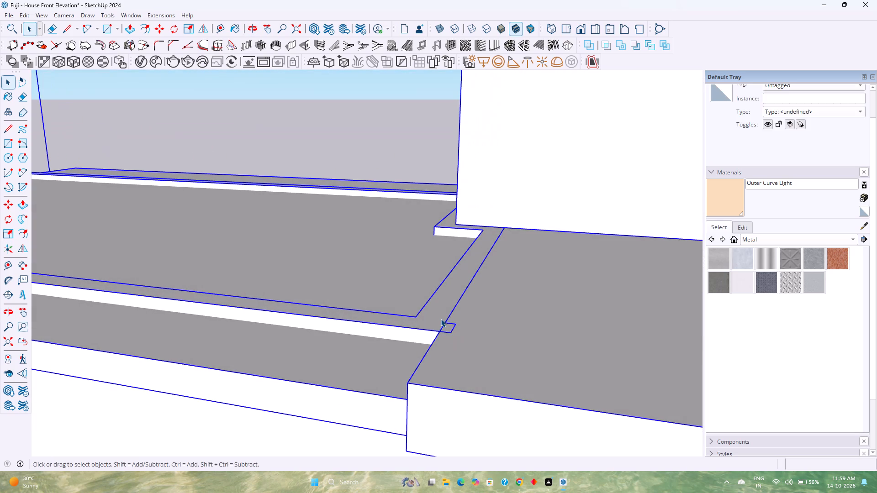
scroll(429, 324, up, 3)
click(429, 324)
triple_click(429, 324)
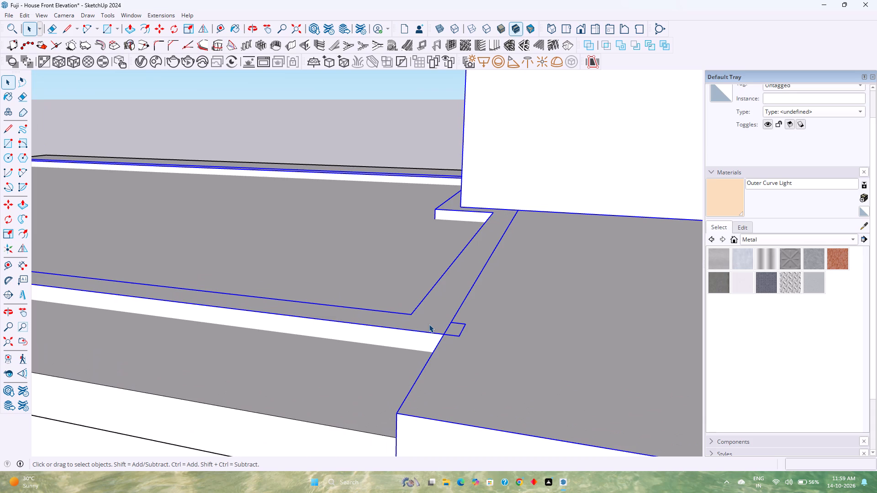
key(p)
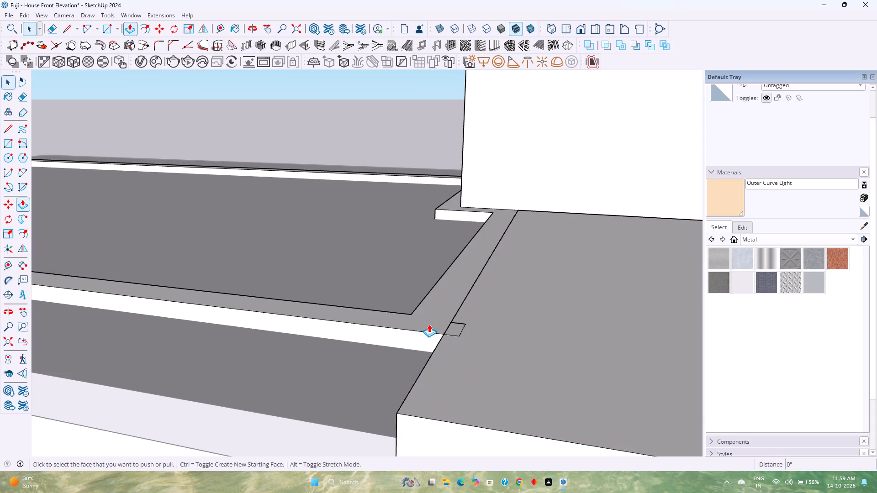
click(429, 324)
click(349, 380)
key(space)
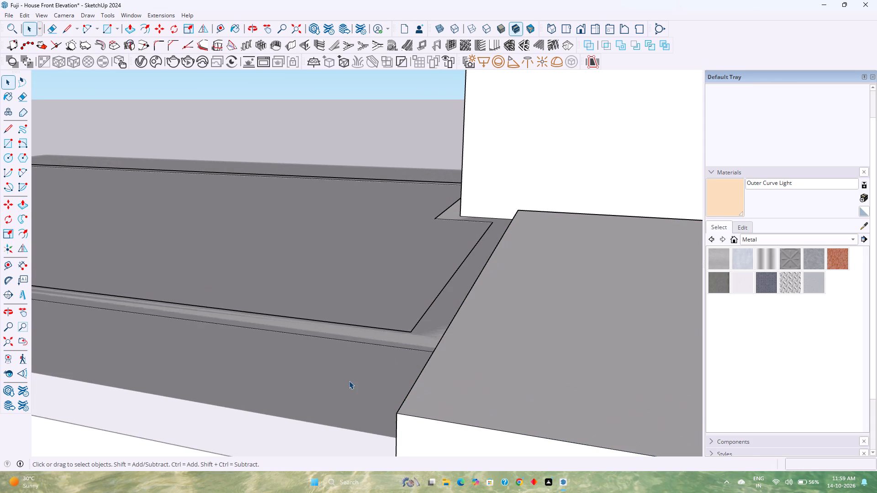
key(Escape)
Open the first-floor slab group and push its long overhanging side face, opposite the balcony, in to the outer wall.
scroll(349, 380, down, 20)
middle_drag(349, 380, 175, 322)
scroll(172, 304, up, 1)
scroll(172, 304, down, 4)
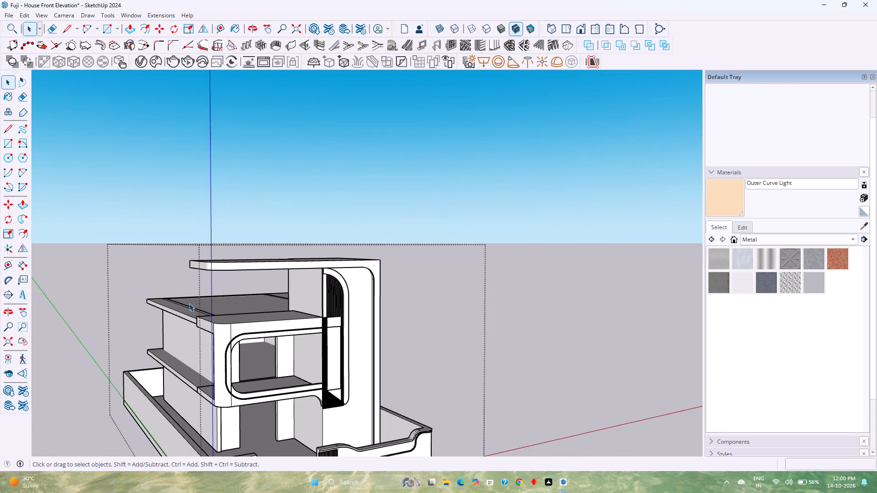
middle_drag(237, 341, 164, 289)
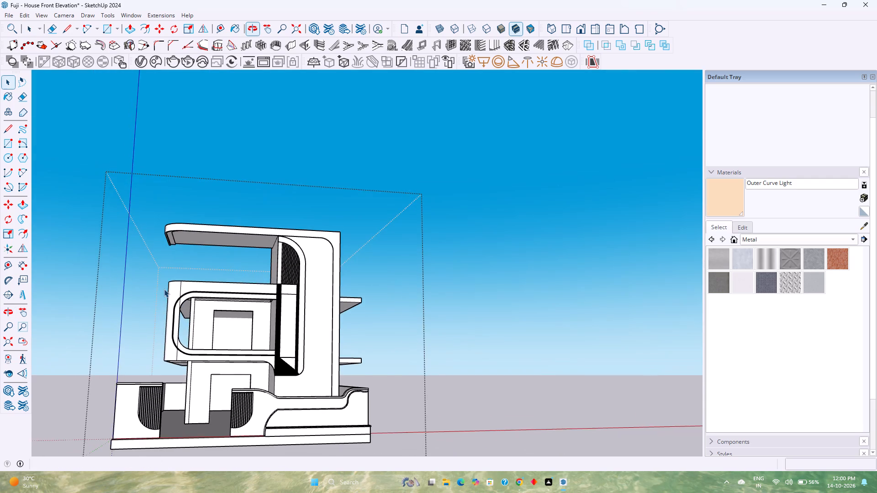
scroll(164, 289, down, 2)
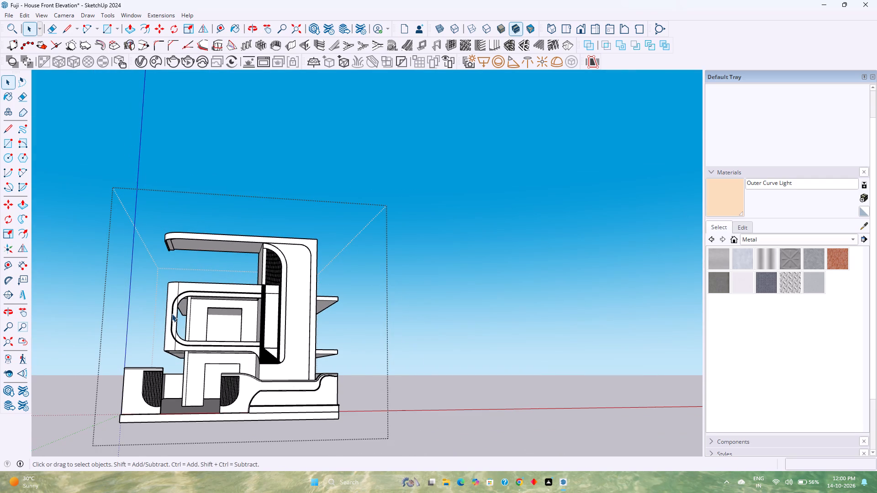
middle_drag(234, 343, 0, 406)
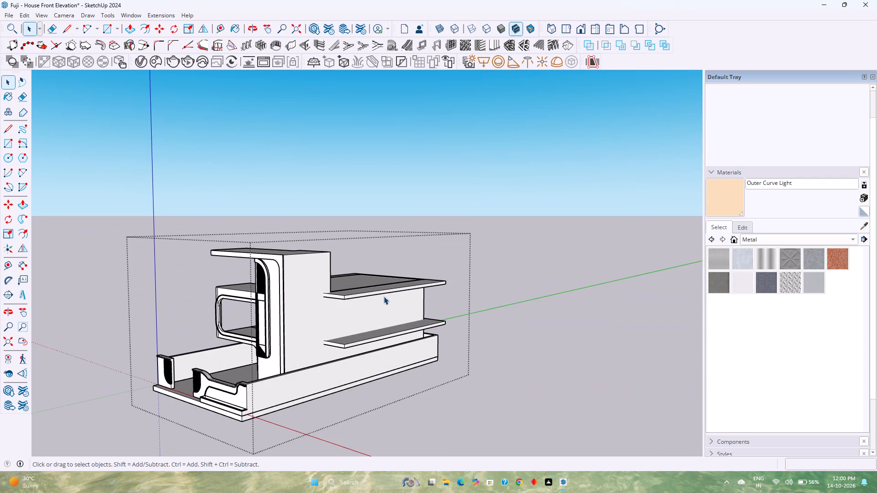
scroll(385, 300, up, 9)
double_click(334, 369)
scroll(334, 369, up, 7)
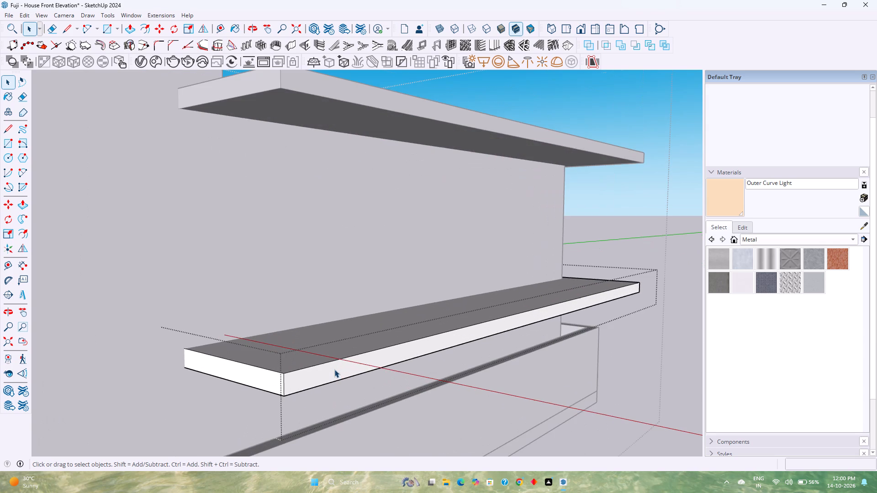
key(p)
click(303, 387)
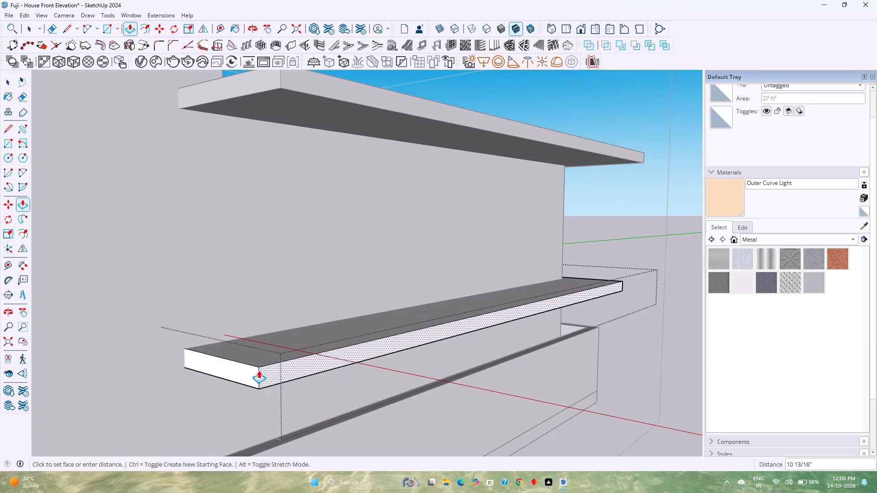
click(203, 317)
Extend the first-floor slab's side face 1' beyond the outer wall and close its group.
click(200, 352)
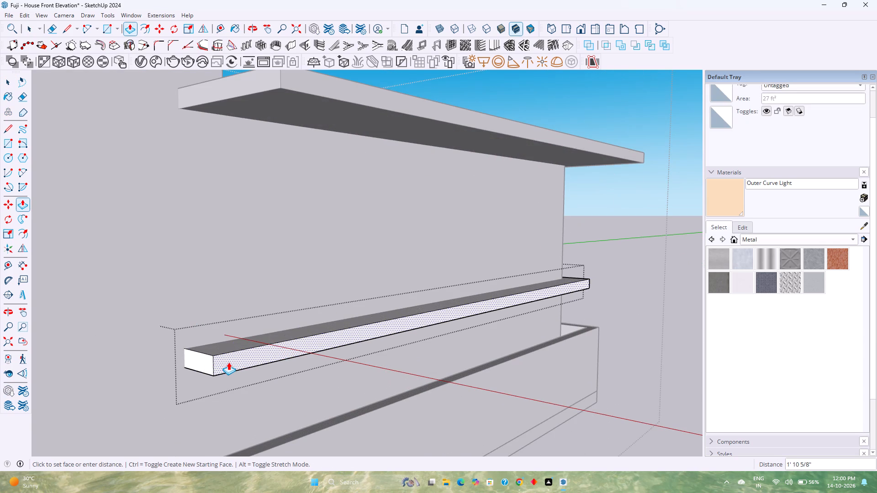
key(1)
key(Return)
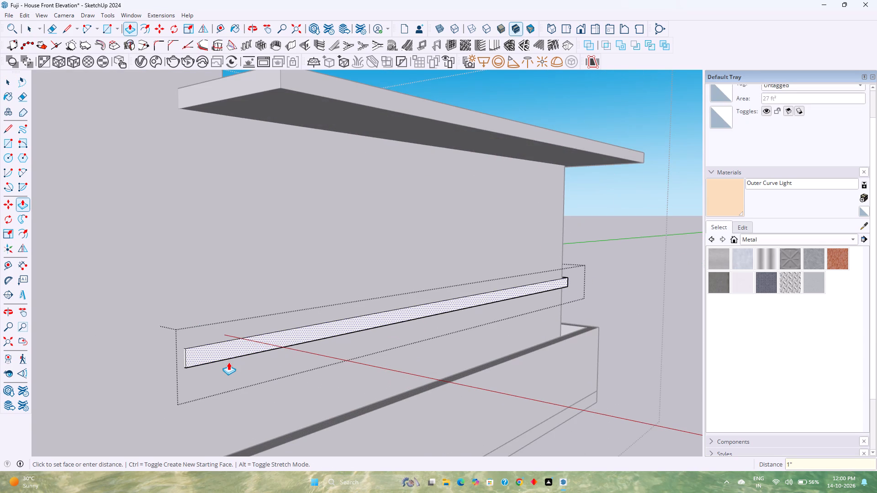
text(1')
key(Return)
key(bracketright)
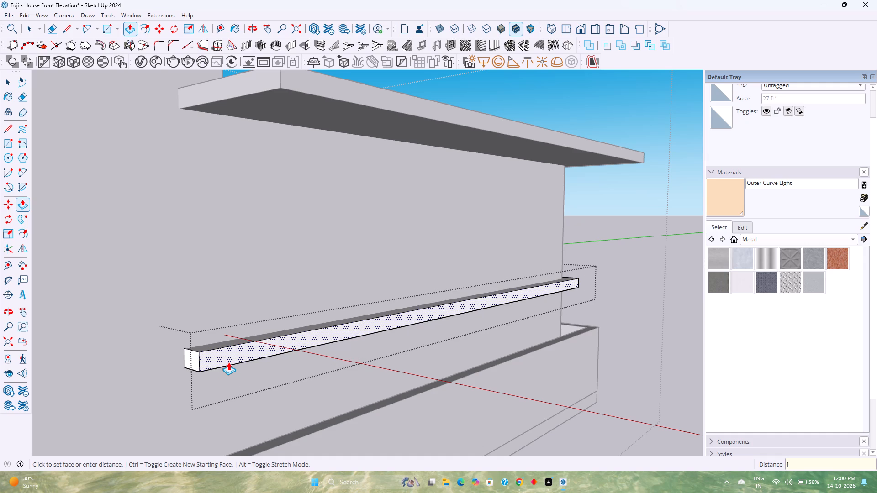
key(BackSpace)
text(1')
key(Return)
key(space)
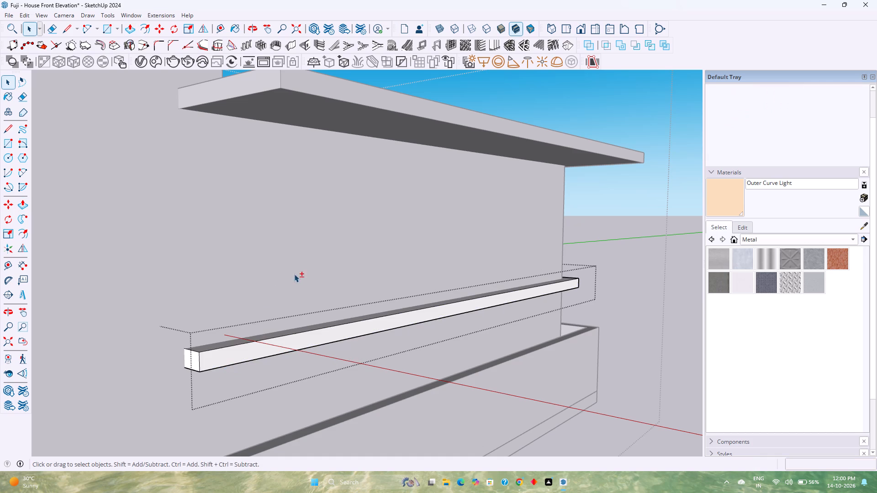
shift+middle_drag(294, 274, 291, 467)
key(Escape)
Open the copied upper slab group and push its long overhanging side face in 5' 9" to the outer wall.
double_click(289, 357)
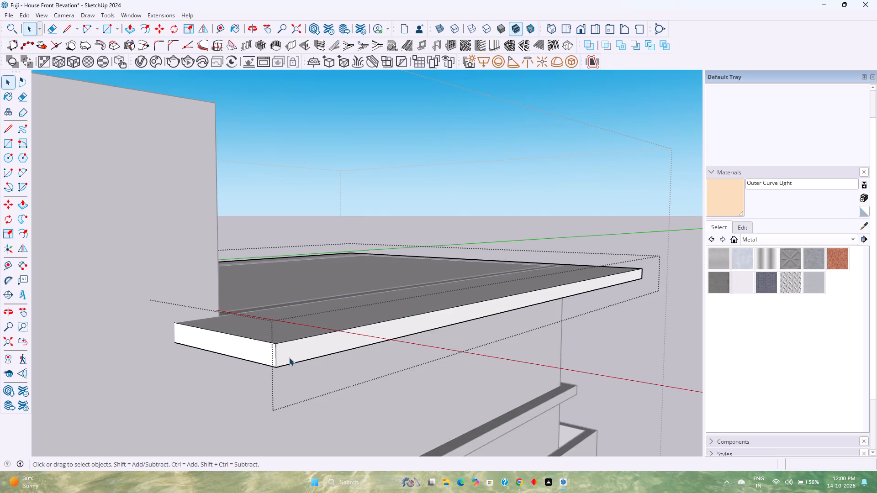
scroll(289, 357, up, 4)
key(p)
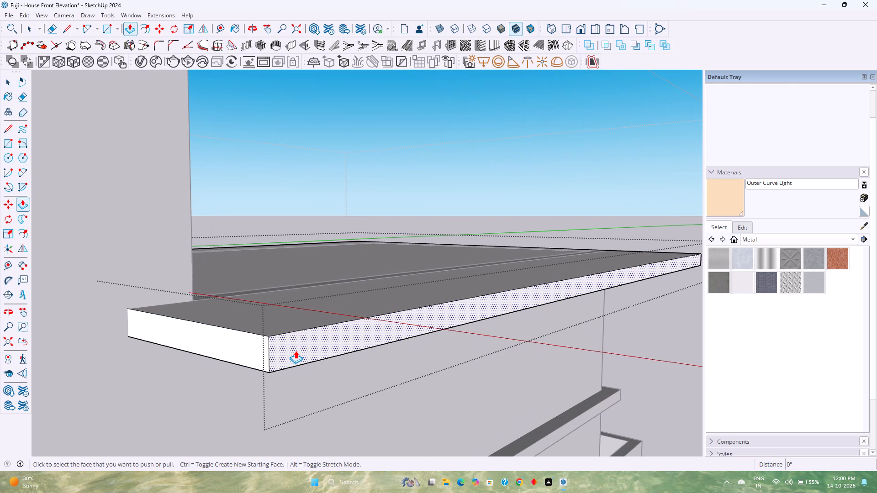
click(296, 351)
click(160, 352)
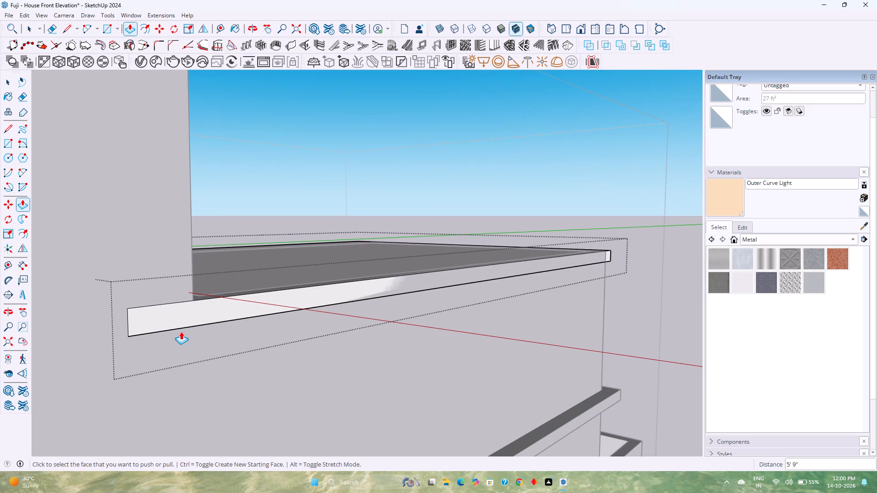
Extend the upper slab's side face 1' beyond the outer wall and close its group.
click(184, 318)
text(1')
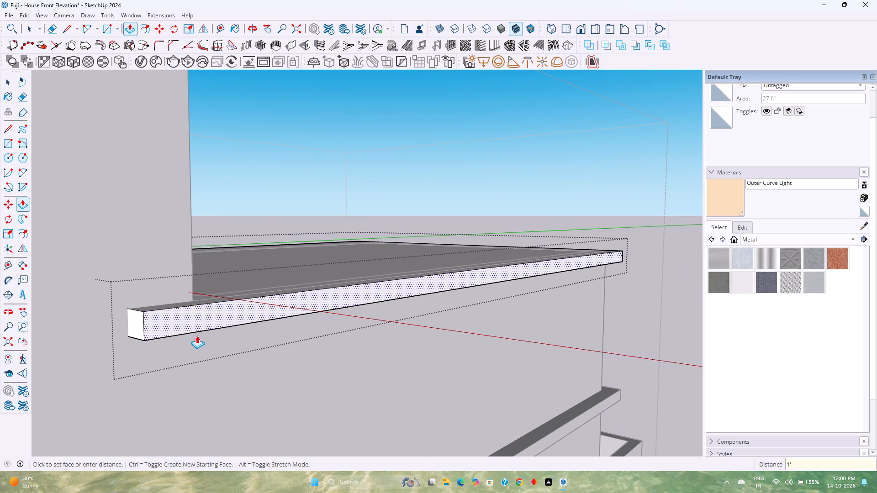
key(Return)
key(space)
scroll(197, 336, down, 10)
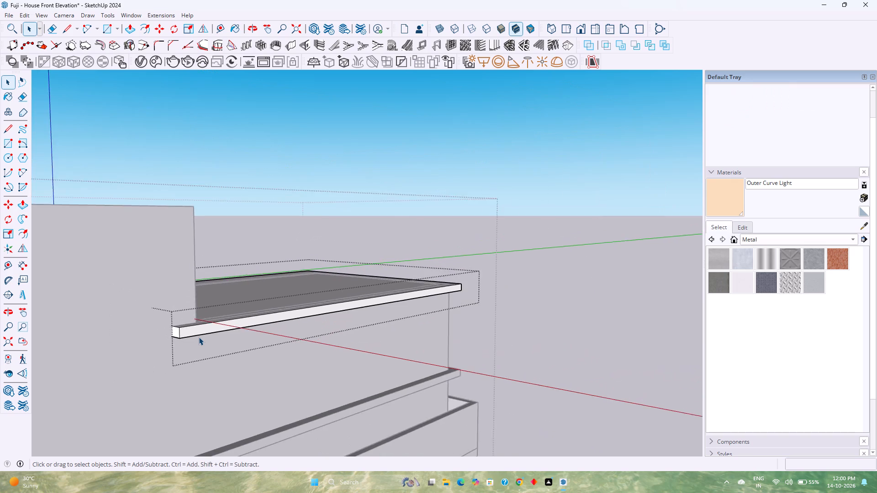
scroll(199, 337, down, 1)
middle_drag(199, 337, 299, 333)
click(523, 379)
Set the camera to the standard front view of the house and save the model.
scroll(523, 379, down, 5)
middle_drag(503, 389, 512, 374)
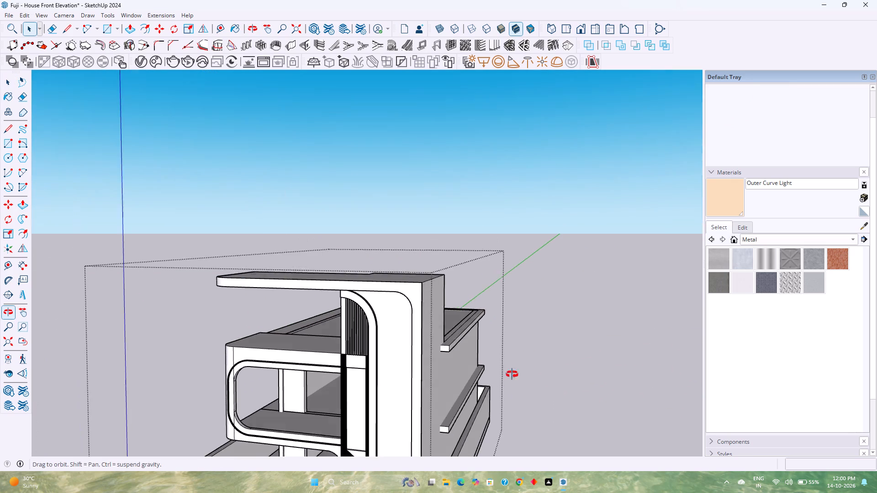
middle_drag(512, 374, 548, 339)
scroll(551, 338, down, 3)
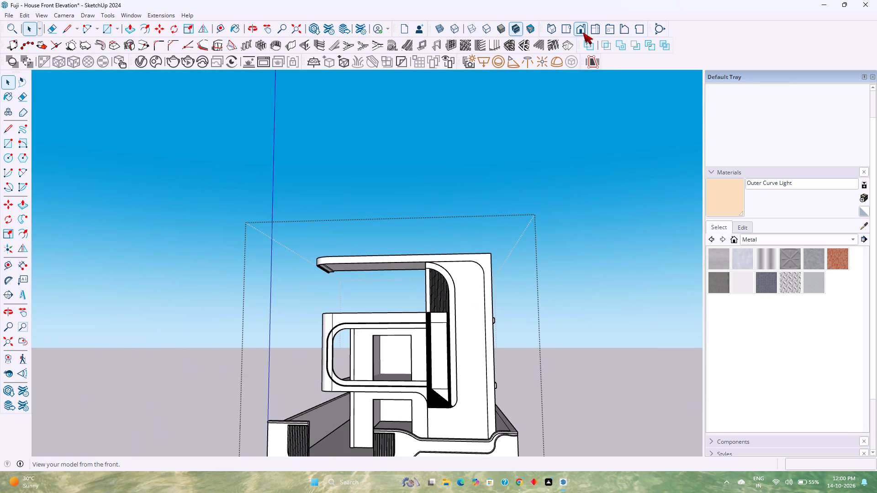
click(582, 32)
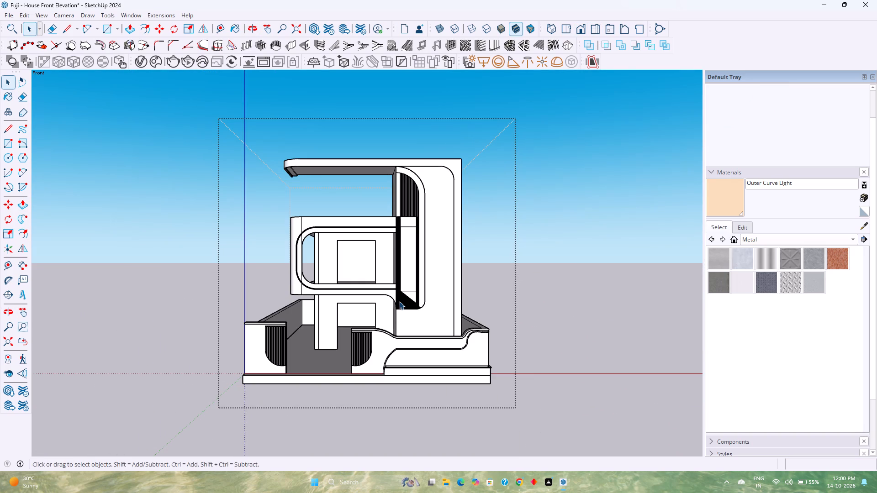
key(ctrl+s)
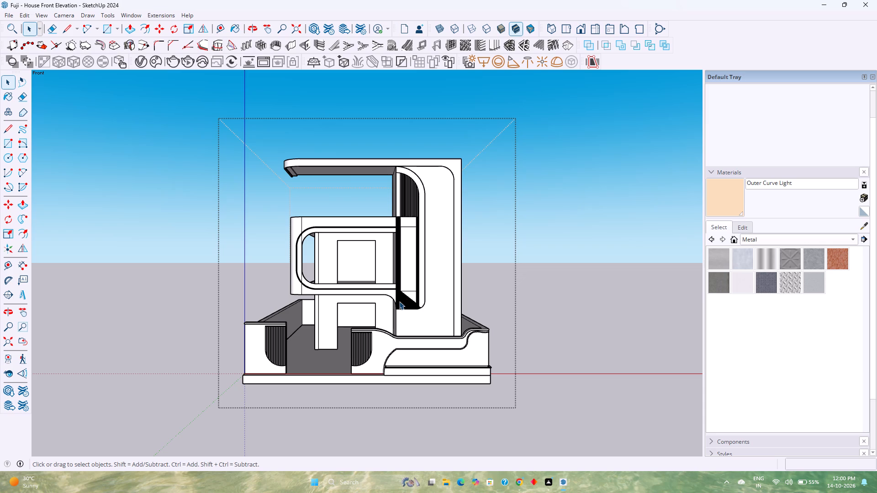
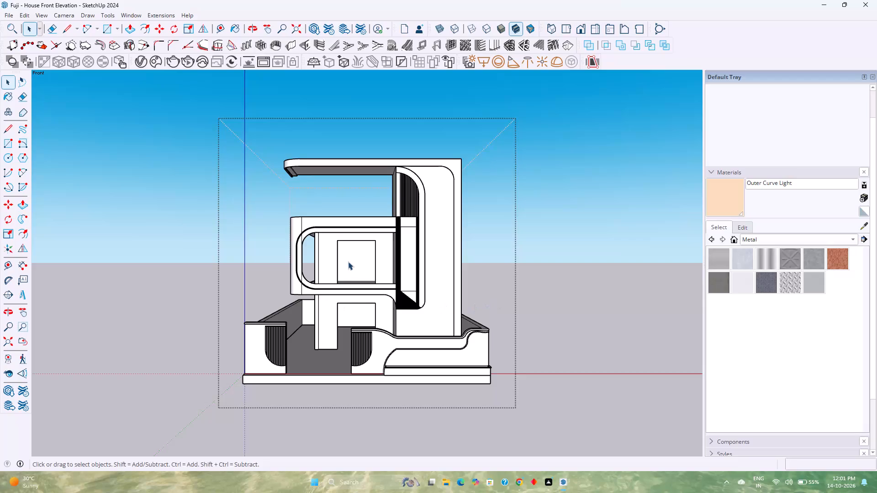
Return the house to the standard front view, framed closer, and start a V-Ray interactive render of it.
scroll(348, 262, down, 1)
middle_drag(348, 262, 355, 335)
scroll(358, 259, up, 2)
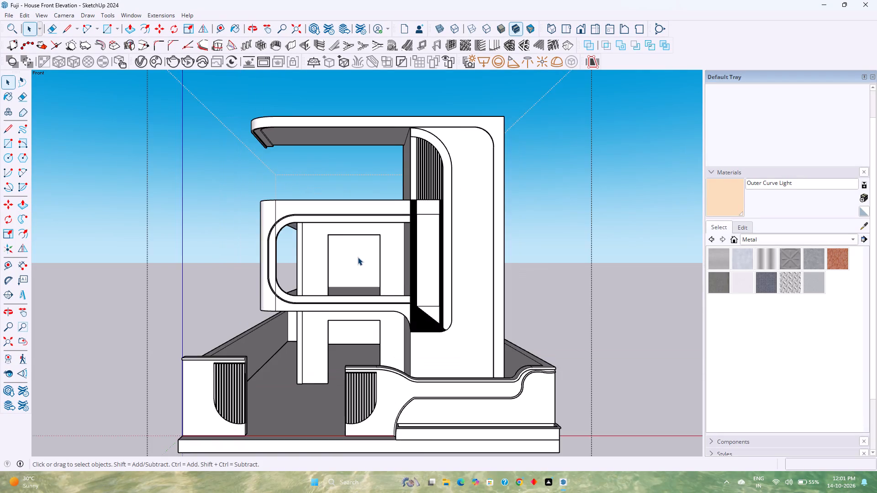
scroll(358, 257, up, 2)
middle_drag(358, 257, 353, 278)
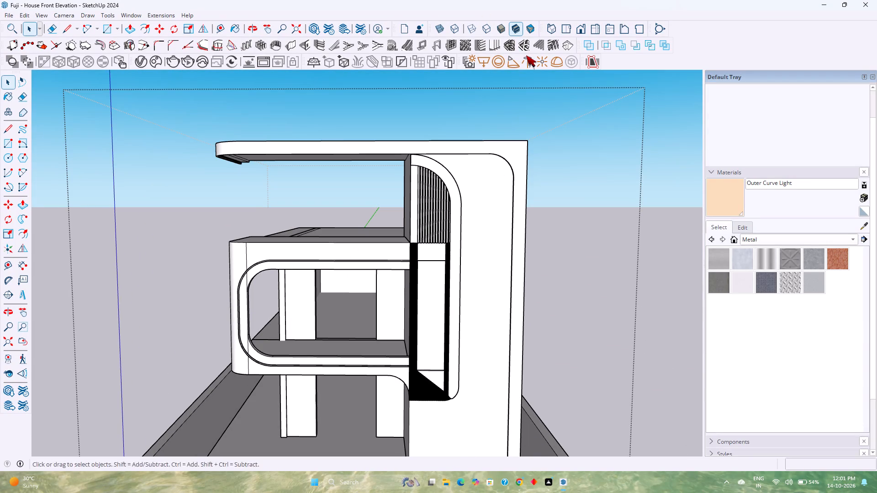
click(582, 23)
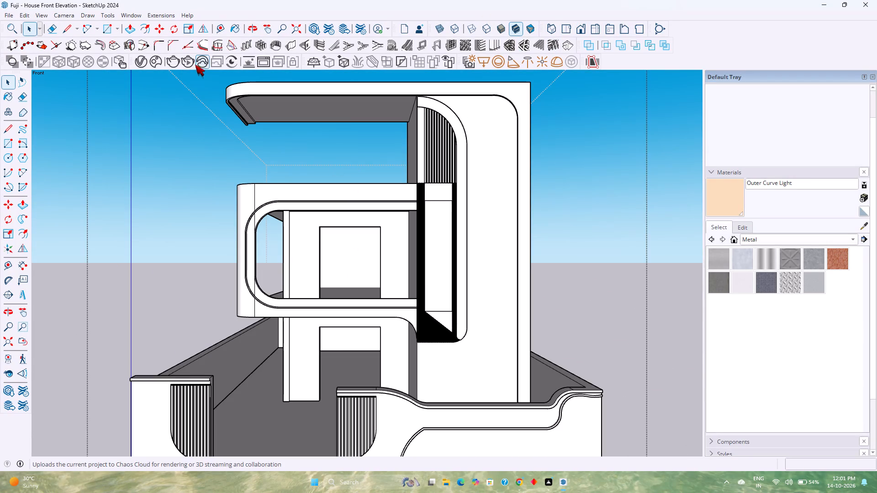
click(192, 63)
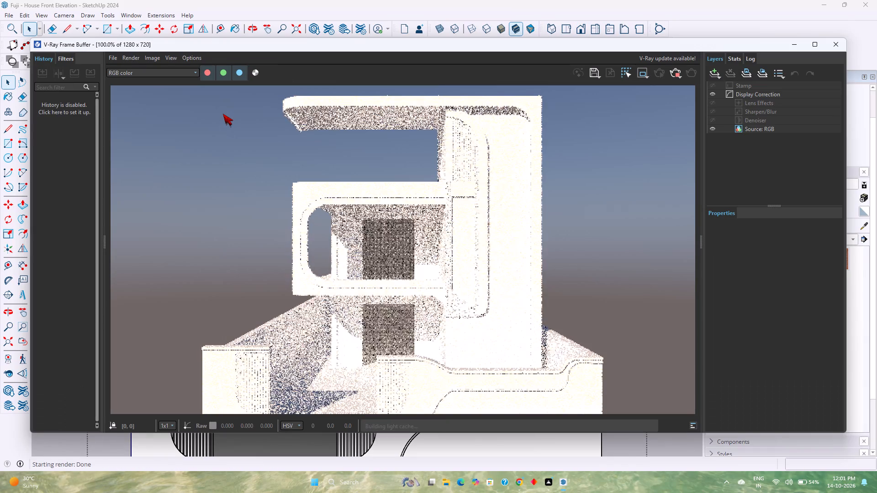
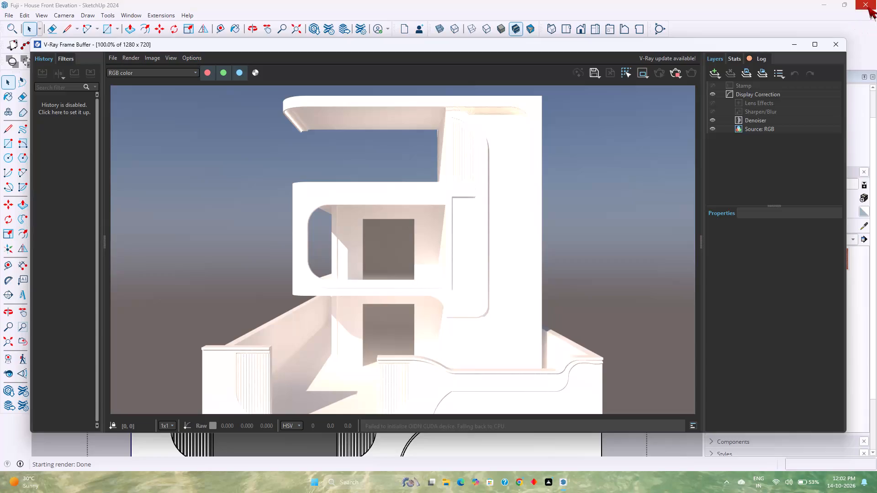
Close the V-Ray render window and return to the model.
click(845, 47)
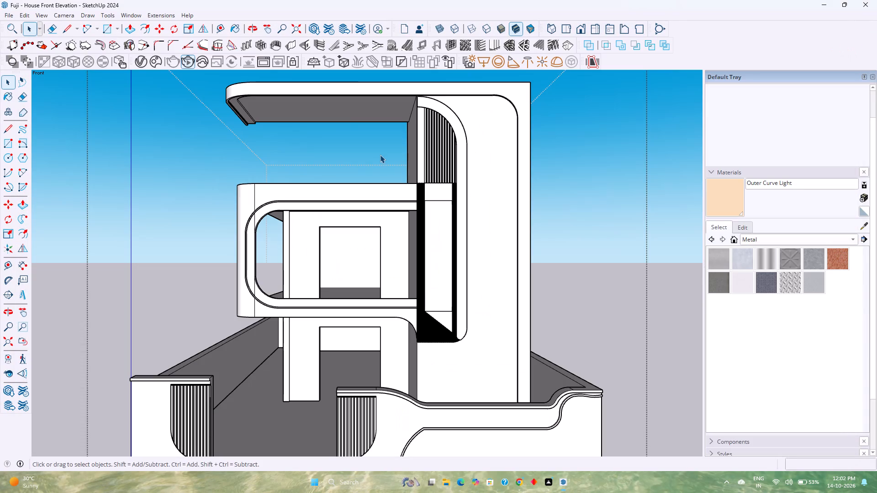
Open the tower and canopy group for editing and select the tower's wall face behind the canopy's rear edge.
scroll(365, 142, down, 3)
middle_drag(365, 142, 591, 248)
scroll(405, 198, up, 3)
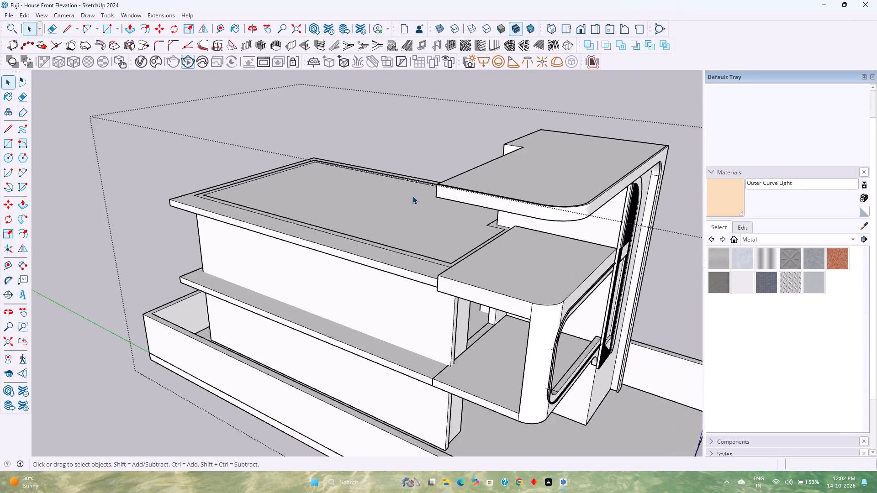
middle_drag(412, 196, 606, 256)
scroll(625, 232, up, 5)
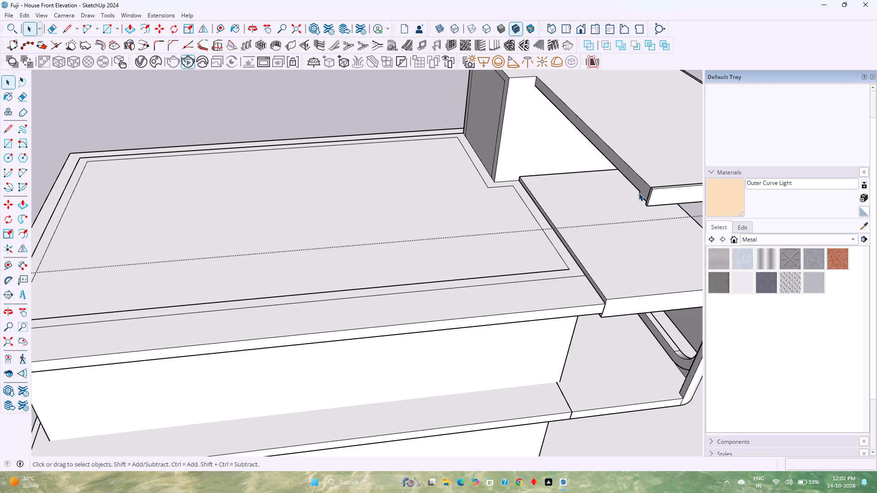
shift+middle_drag(643, 189, 590, 286)
scroll(589, 286, down, 1)
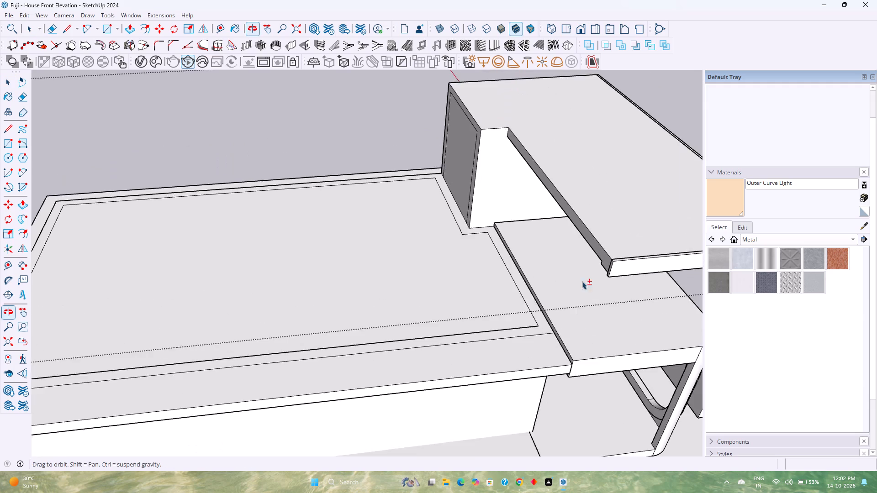
scroll(531, 197, up, 5)
scroll(507, 182, down, 1)
scroll(507, 182, up, 3)
shift+middle_drag(507, 182, 456, 245)
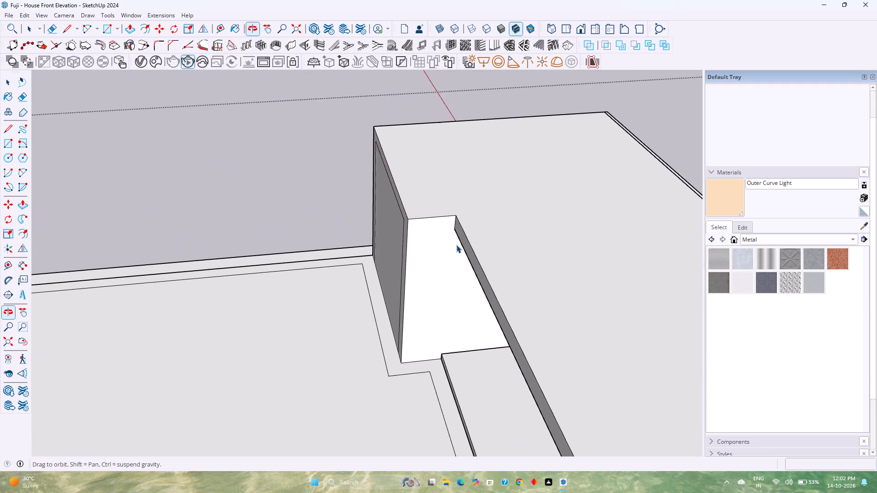
shift+middle_drag(456, 245, 471, 270)
scroll(449, 216, up, 13)
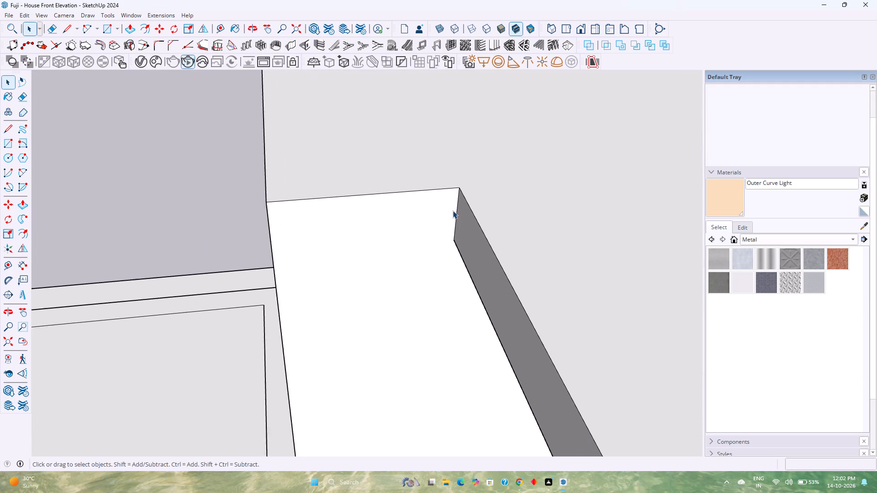
scroll(453, 210, up, 3)
click(108, 33)
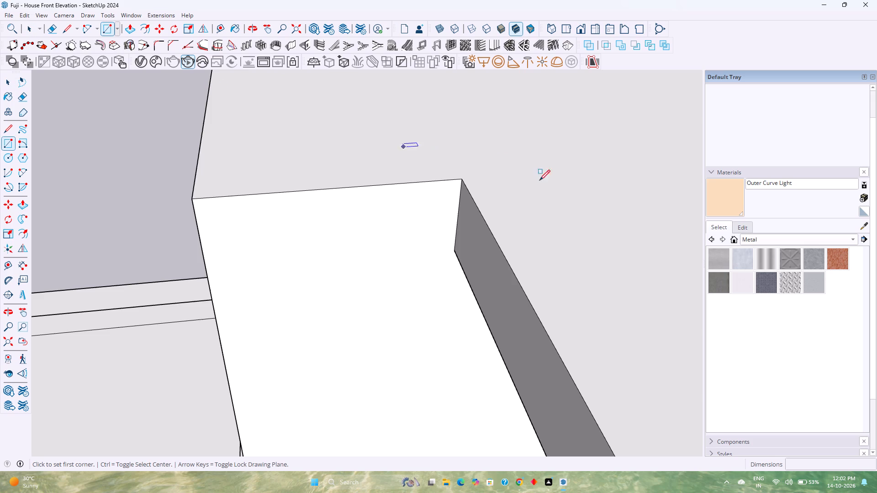
key(space)
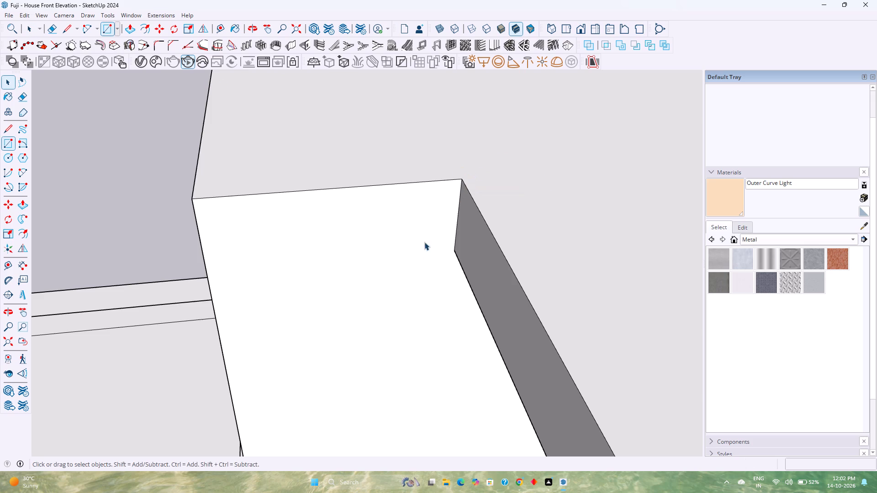
double_click(418, 248)
scroll(418, 248, up, 2)
double_click(418, 248)
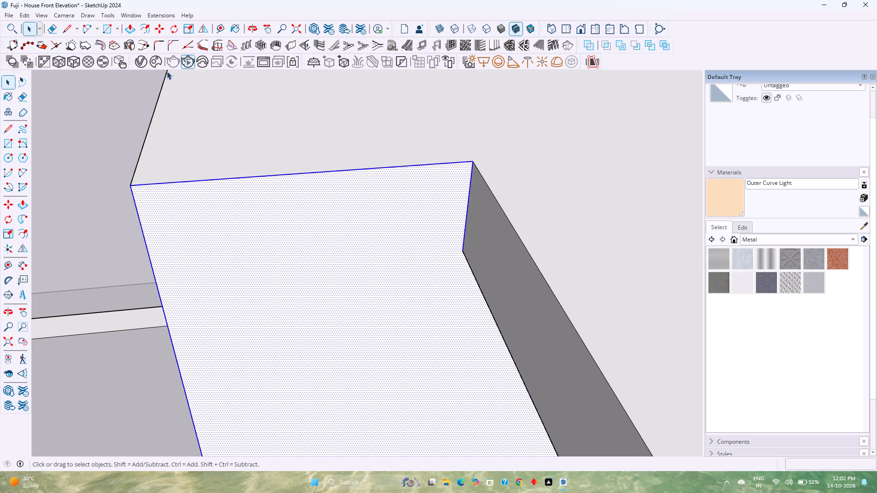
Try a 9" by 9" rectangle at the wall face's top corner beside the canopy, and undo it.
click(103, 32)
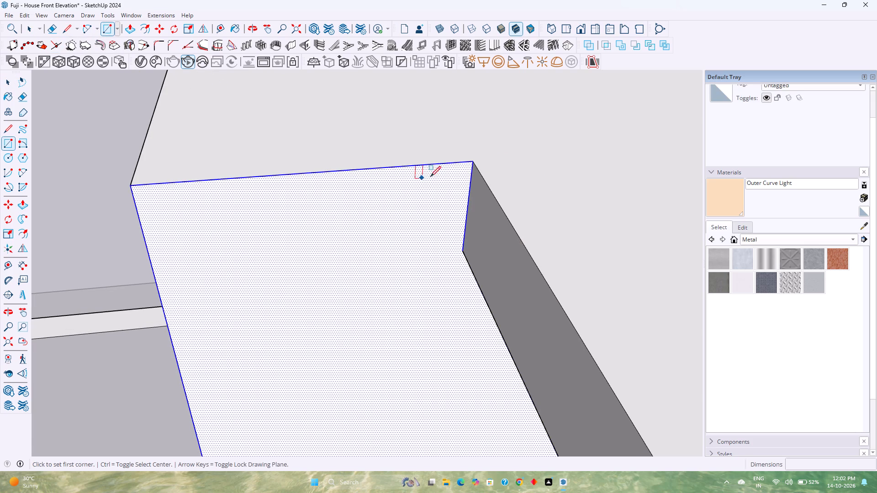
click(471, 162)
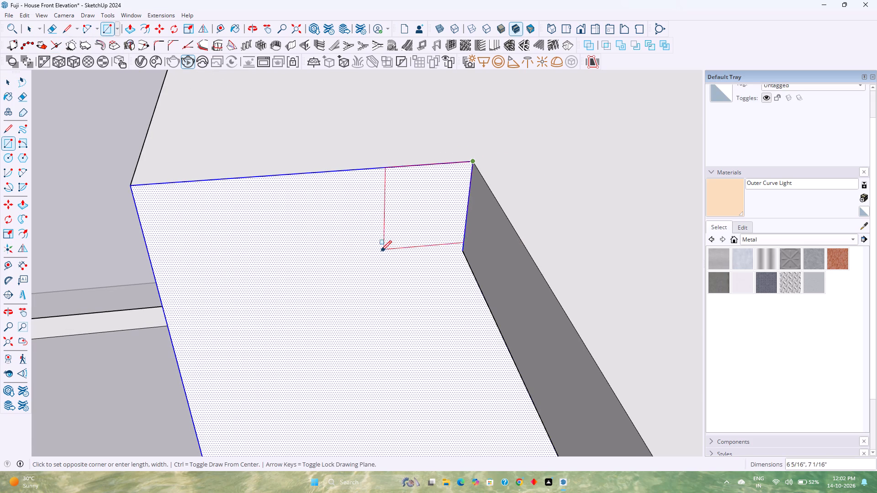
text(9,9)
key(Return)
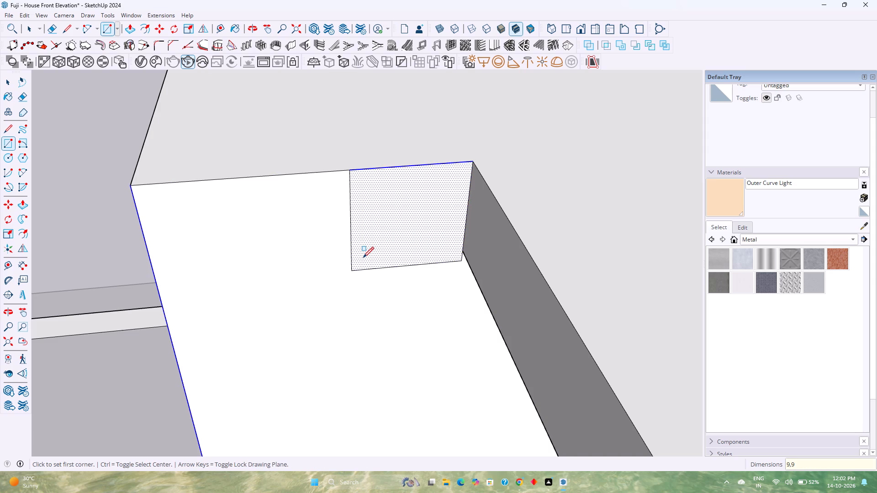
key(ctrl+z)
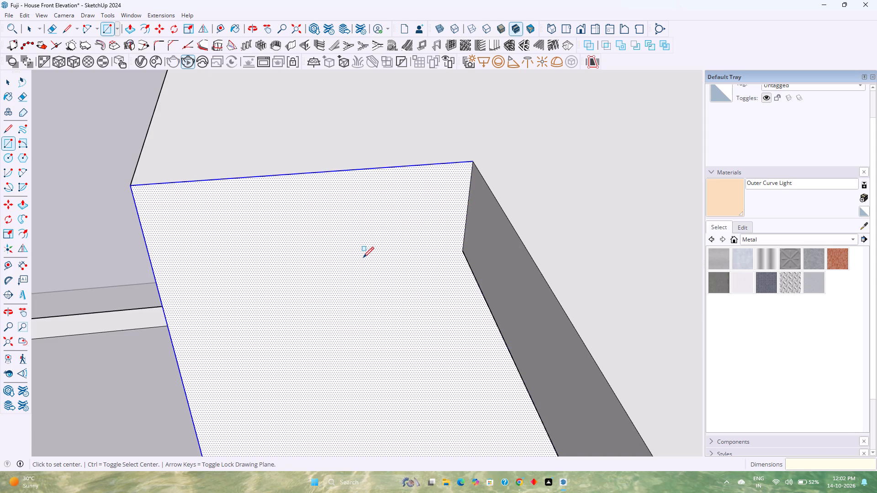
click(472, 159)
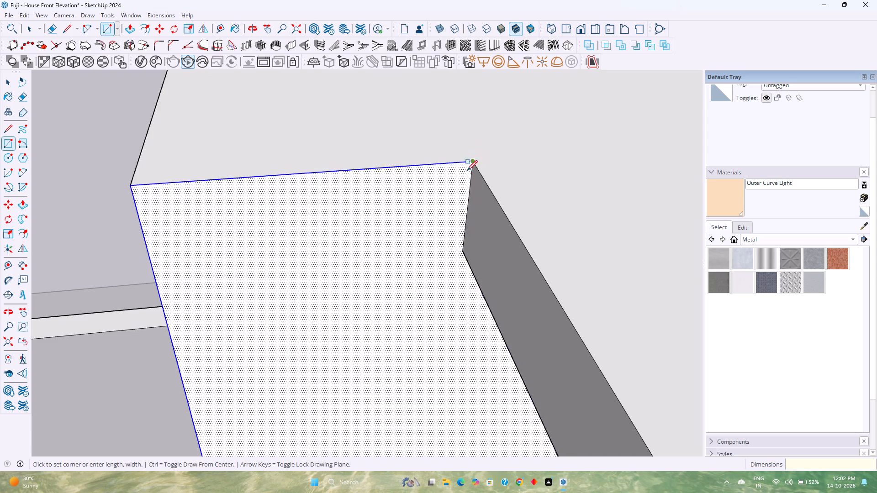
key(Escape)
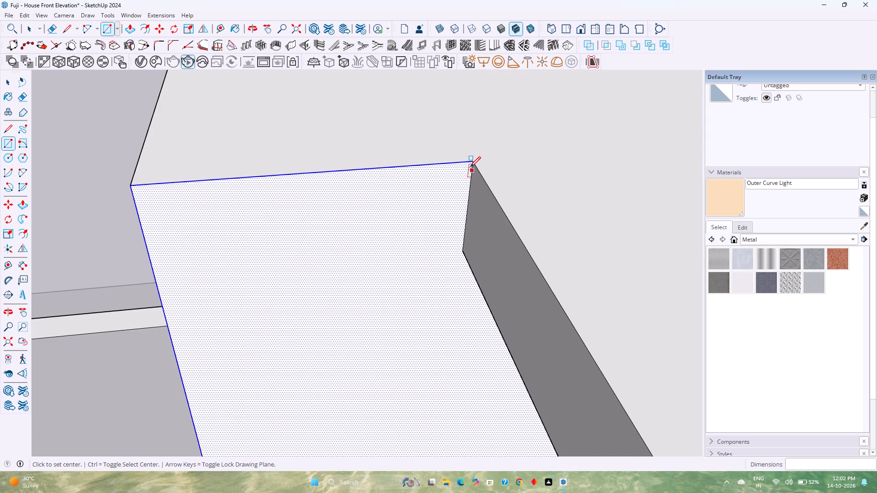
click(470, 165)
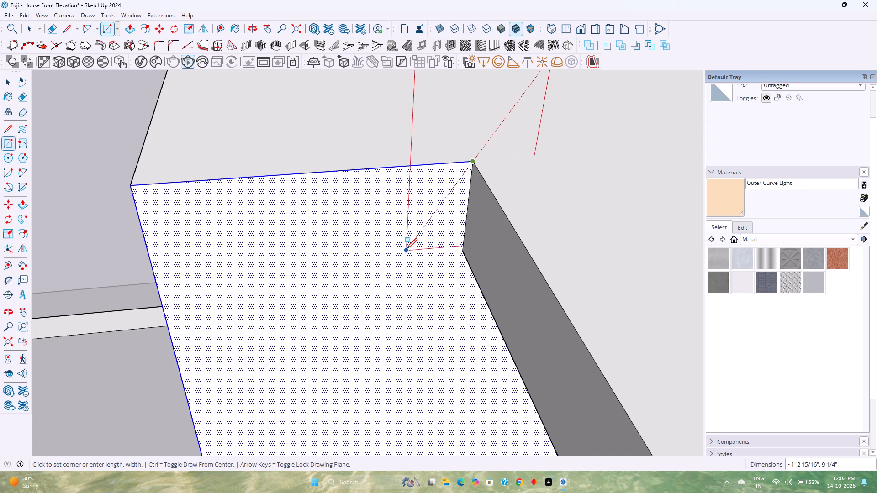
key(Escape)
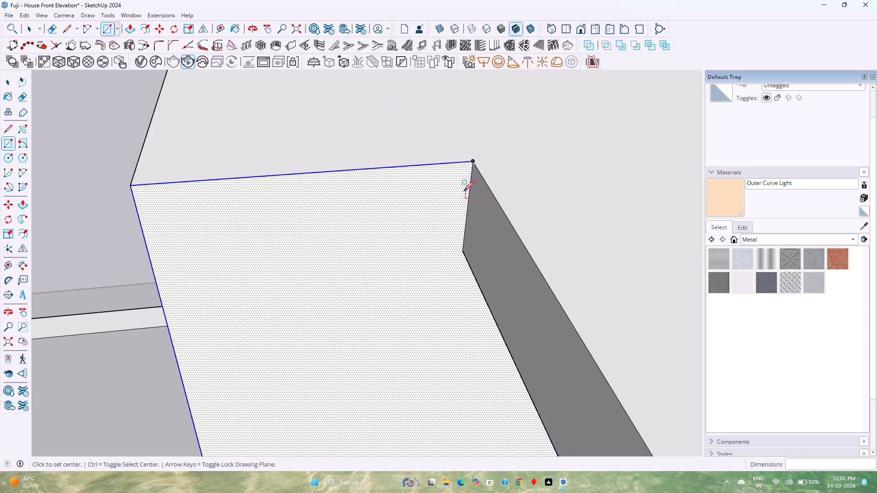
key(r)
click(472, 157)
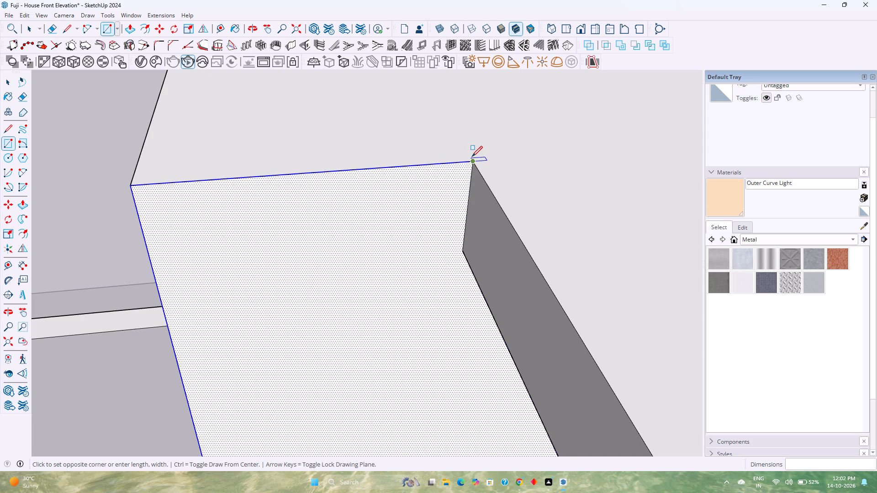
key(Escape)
Draw a 9" by 9" rectangle locked to the red-axis plane at the wall face's top corner beside the canopy.
key(Left)
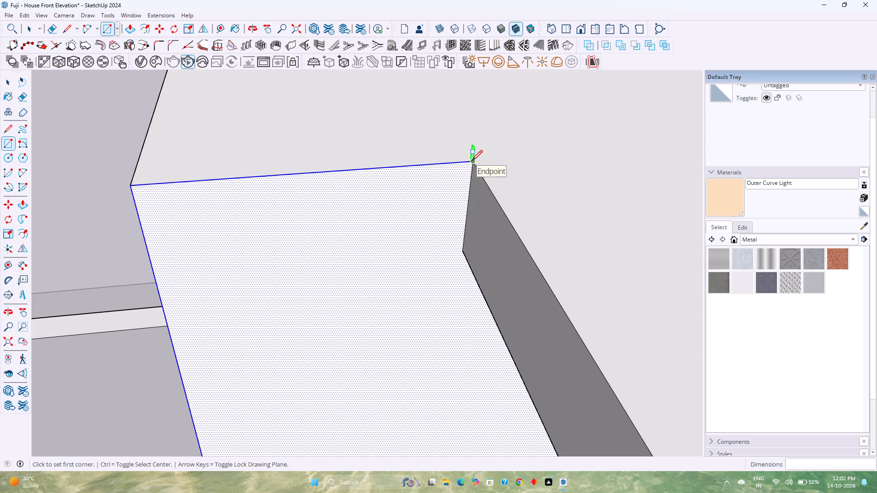
key(Right)
click(472, 161)
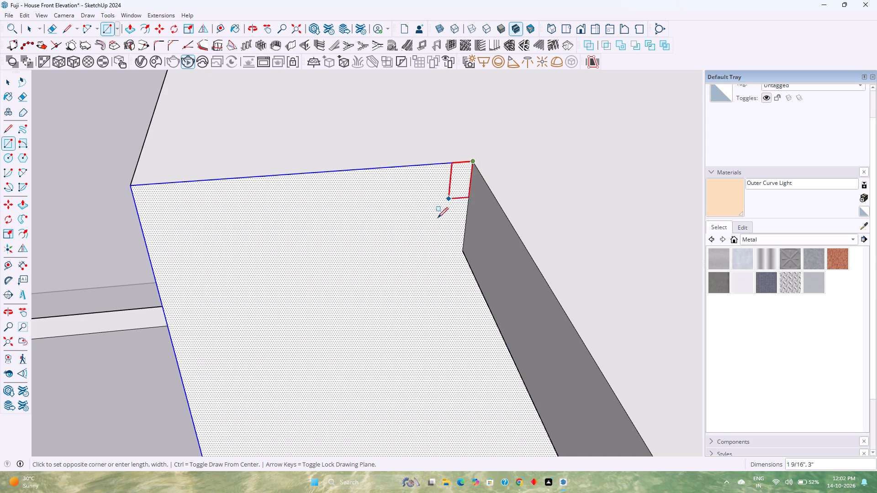
text(9,9)
key(Return)
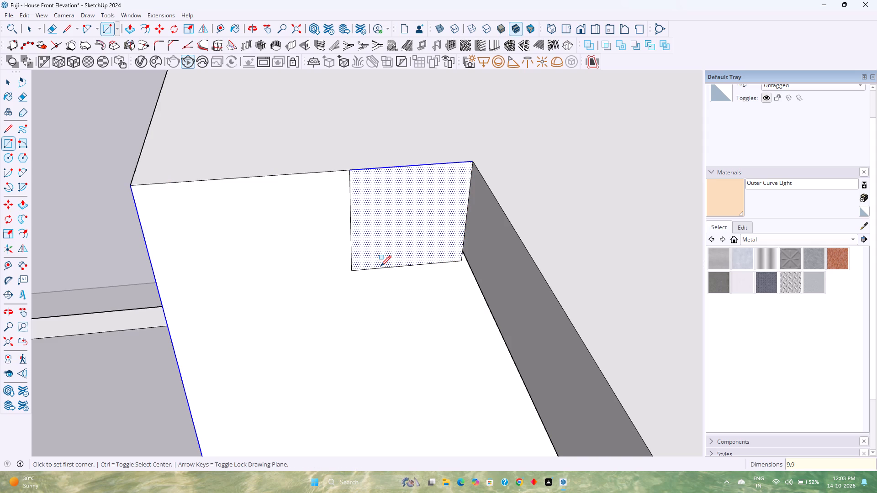
Extrude the 9" square 15' 9" along the canopy's rear edge to form a beam.
key(p)
click(390, 244)
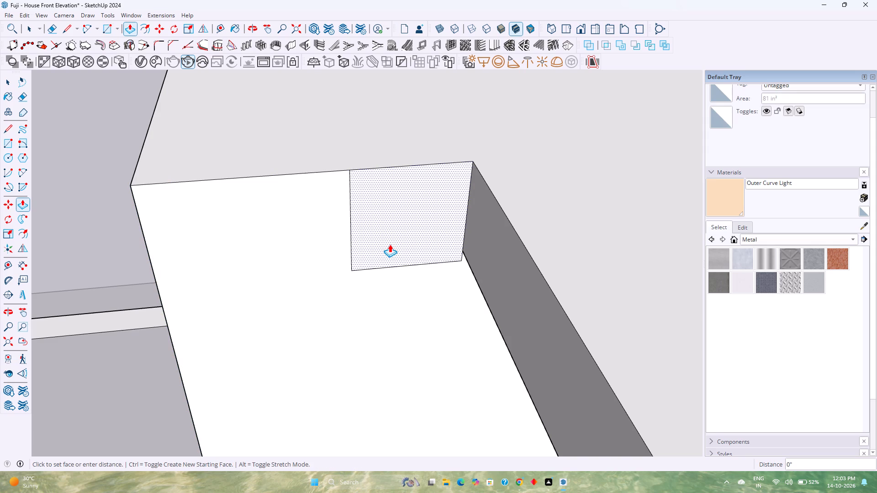
scroll(390, 244, down, 17)
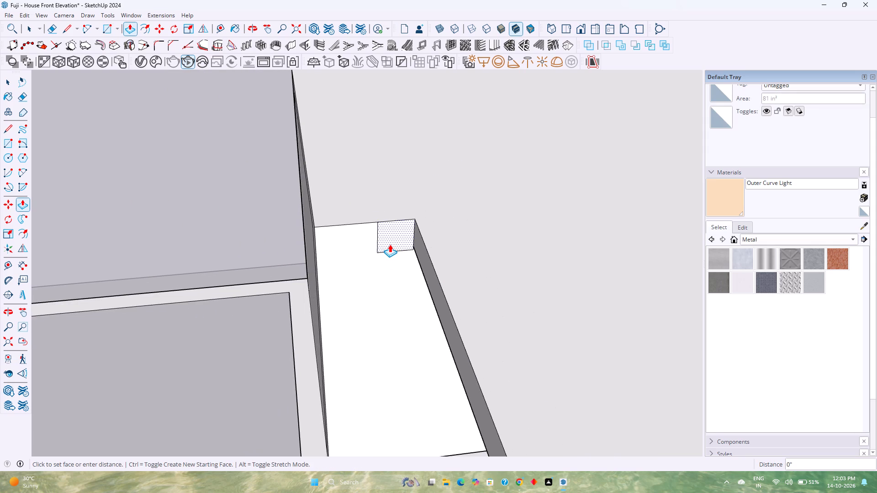
scroll(405, 276, down, 19)
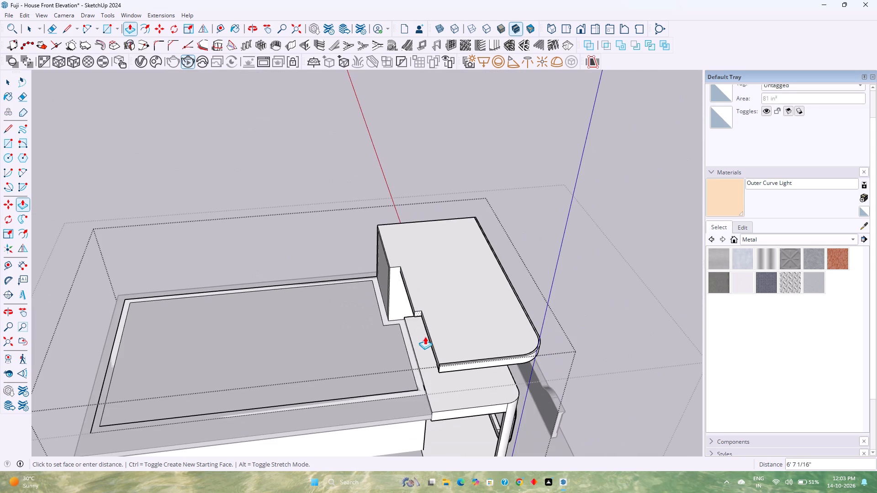
scroll(441, 372, up, 3)
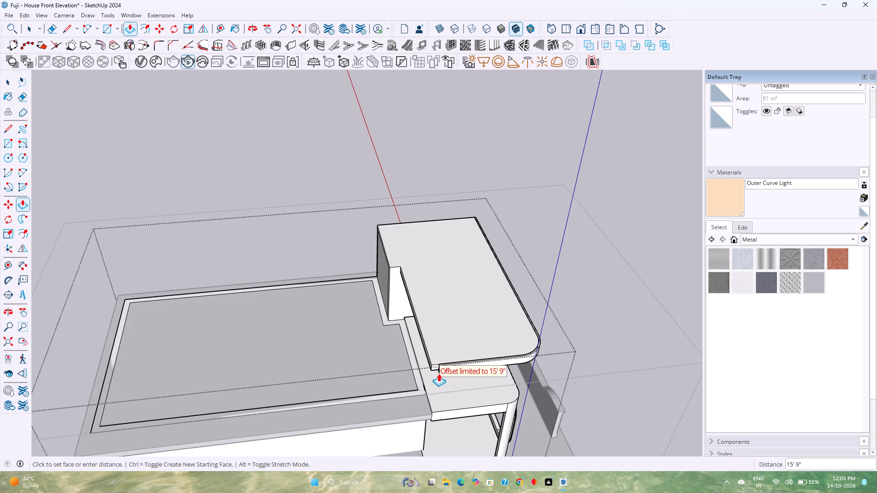
scroll(438, 373, up, 6)
click(438, 373)
Extend the beam's free end face about 1 15/16" to align with the canopy's side fascia.
scroll(430, 350, up, 7)
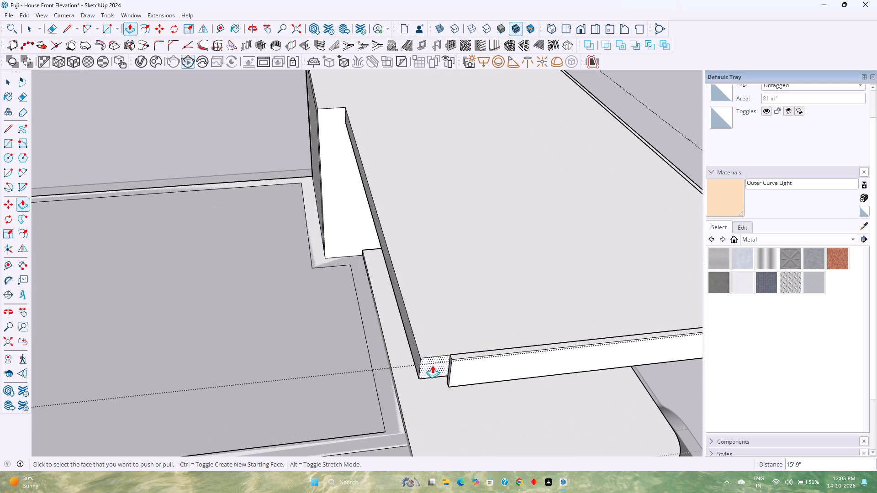
click(432, 365)
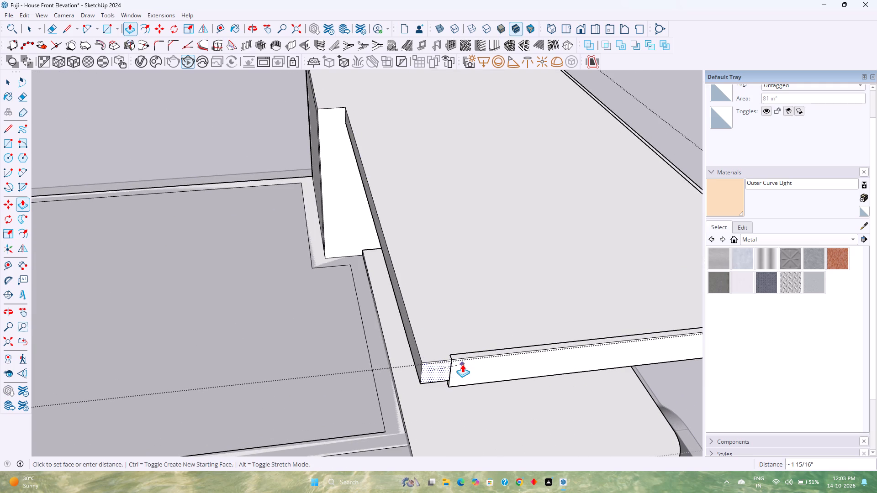
click(462, 364)
Extend the beam's underside 3" down to the bottom edge of the canopy's side fascia, and leave the group.
scroll(459, 366, up, 8)
middle_drag(441, 379, 584, 260)
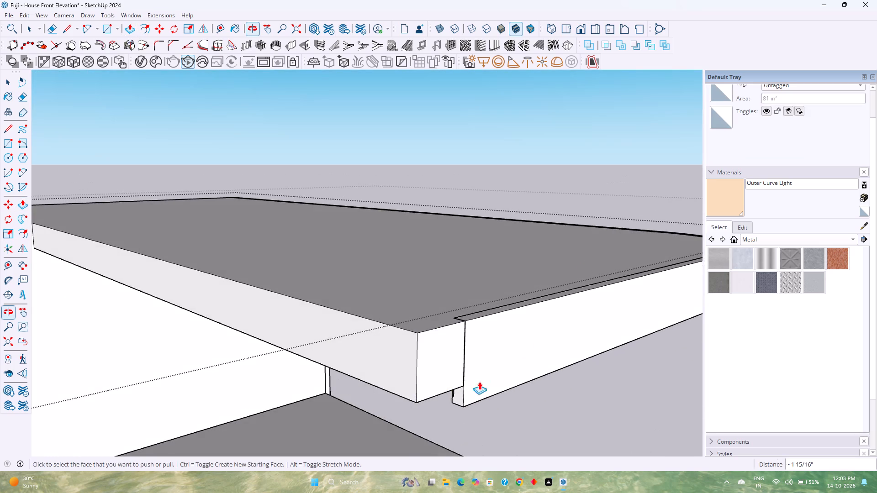
middle_drag(467, 389, 539, 282)
middle_drag(459, 365, 479, 300)
click(416, 383)
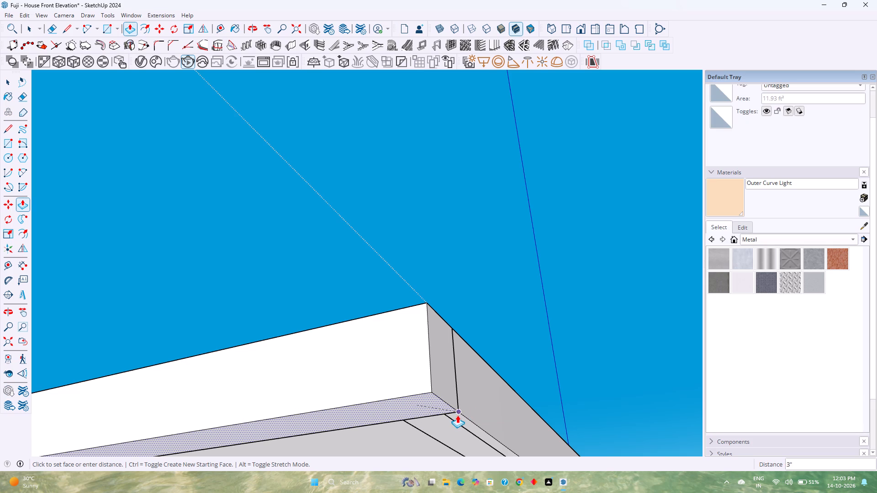
click(457, 415)
middle_drag(459, 414, 266, 351)
key(space)
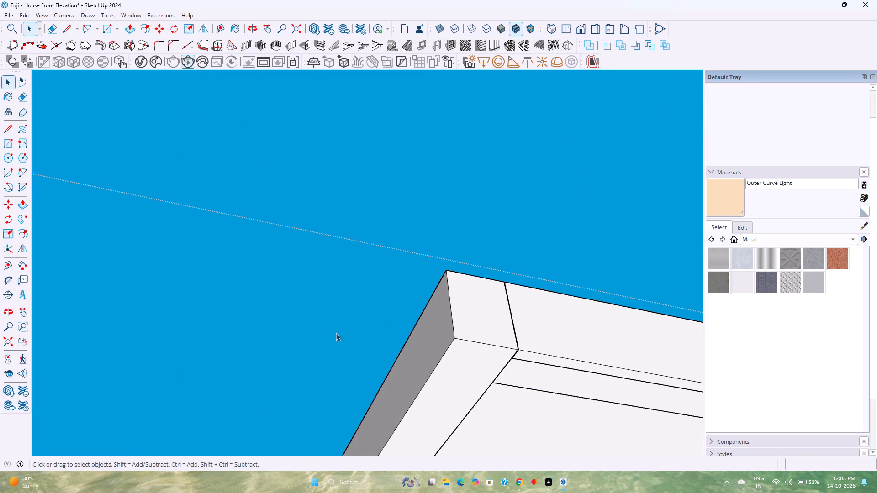
key(Escape)
Examine the canopy's new rear beam, its fascia corners and the whole front facade.
scroll(497, 323, down, 7)
middle_drag(518, 345, 359, 355)
scroll(359, 355, up, 1)
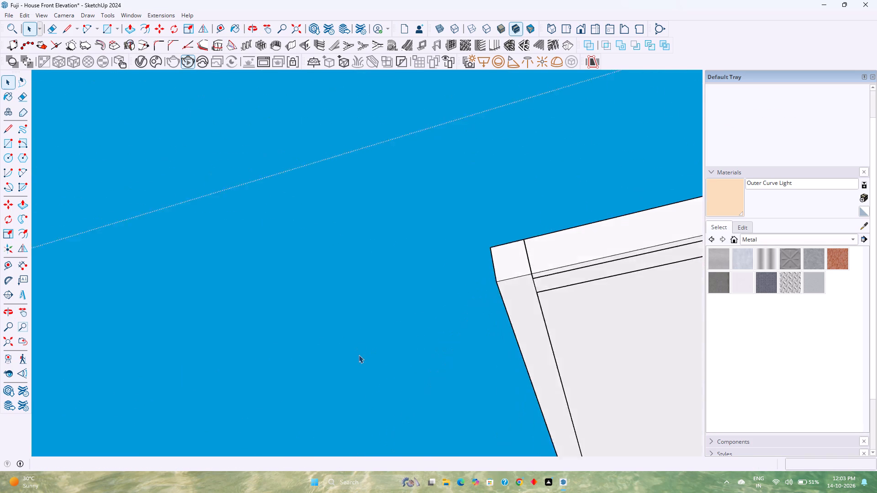
scroll(359, 355, down, 9)
middle_drag(469, 355, 208, 383)
scroll(410, 300, down, 1)
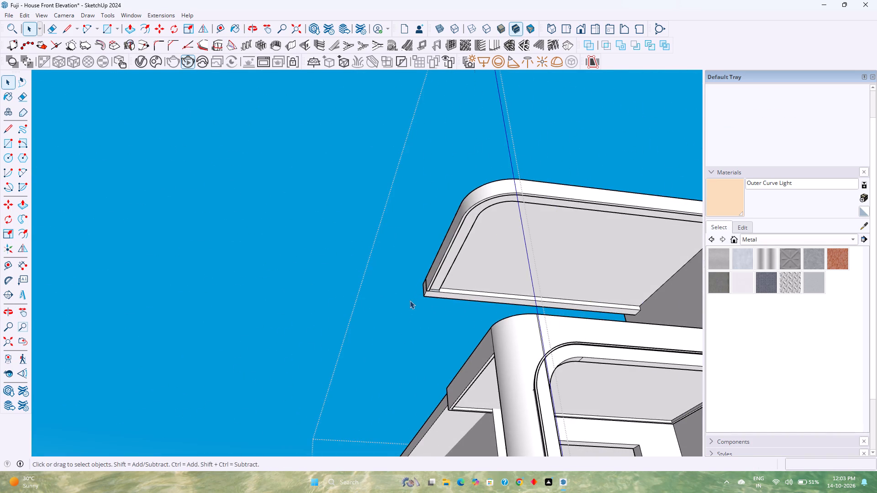
middle_drag(410, 300, 302, 315)
scroll(331, 293, up, 1)
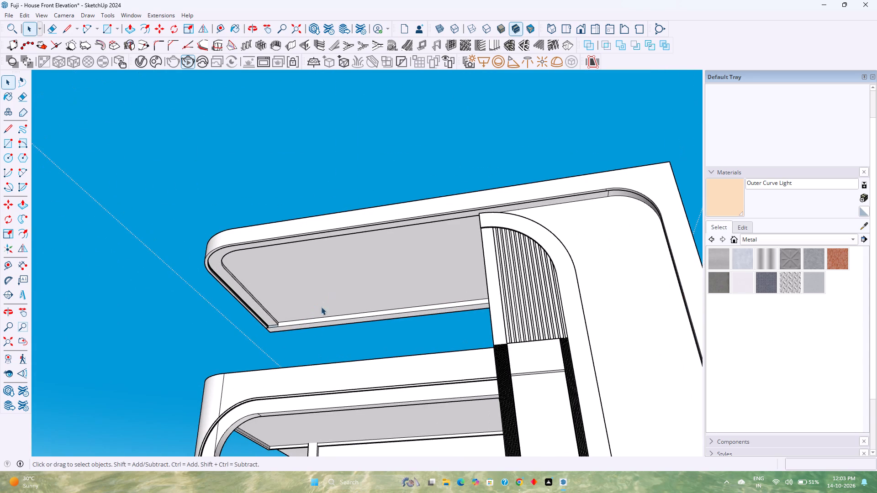
middle_drag(314, 325, 358, 287)
scroll(358, 287, down, 4)
middle_drag(358, 287, 306, 391)
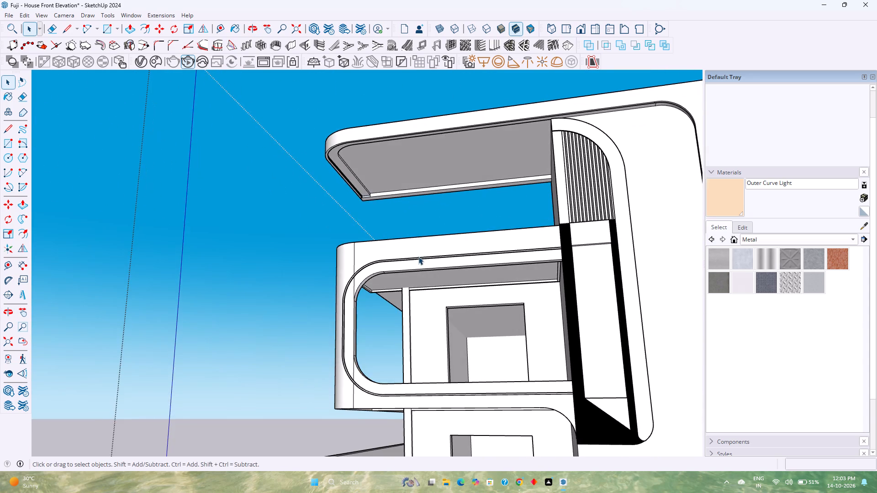
scroll(419, 256, down, 6)
shift+middle_drag(419, 256, 361, 281)
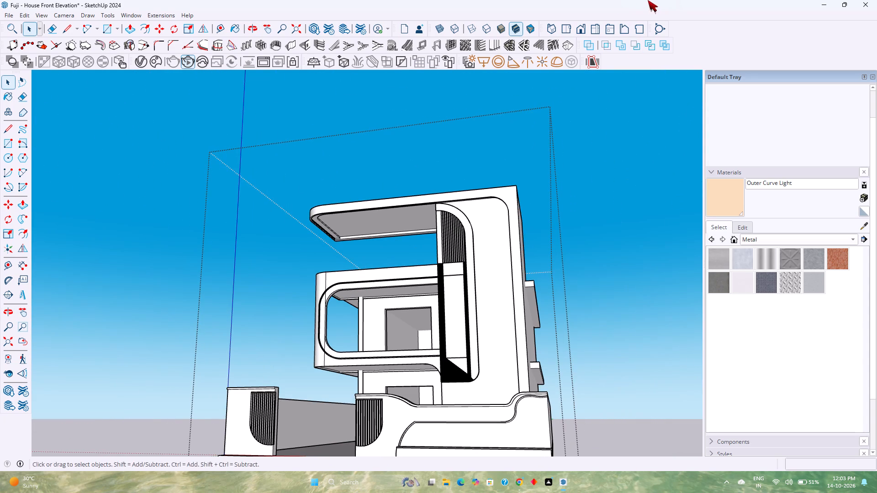
Switch the house to the standard front view and save the model.
click(581, 30)
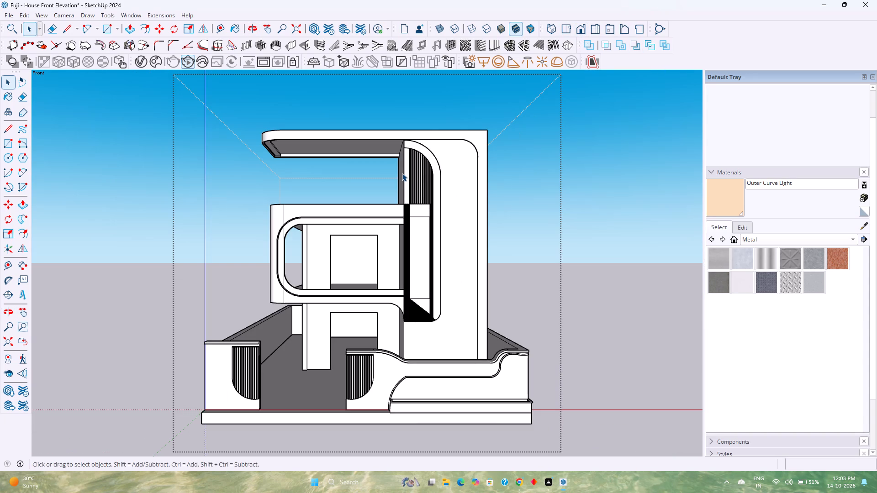
key(ctrl+s)
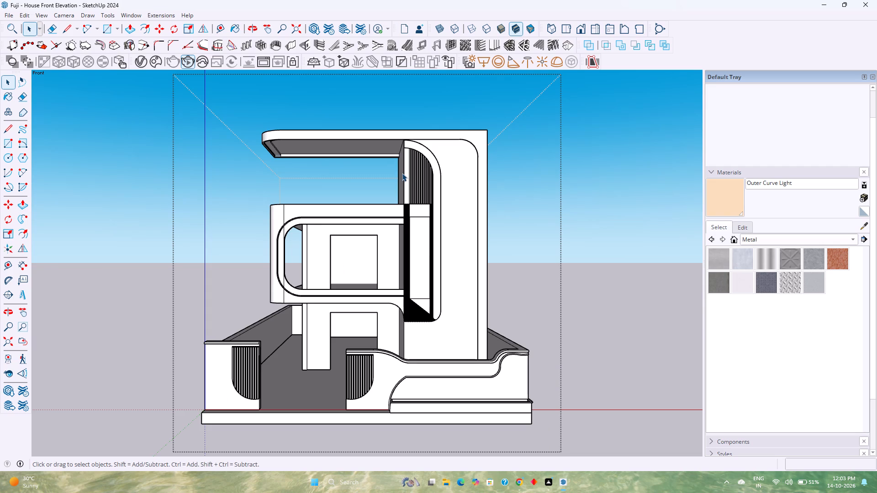
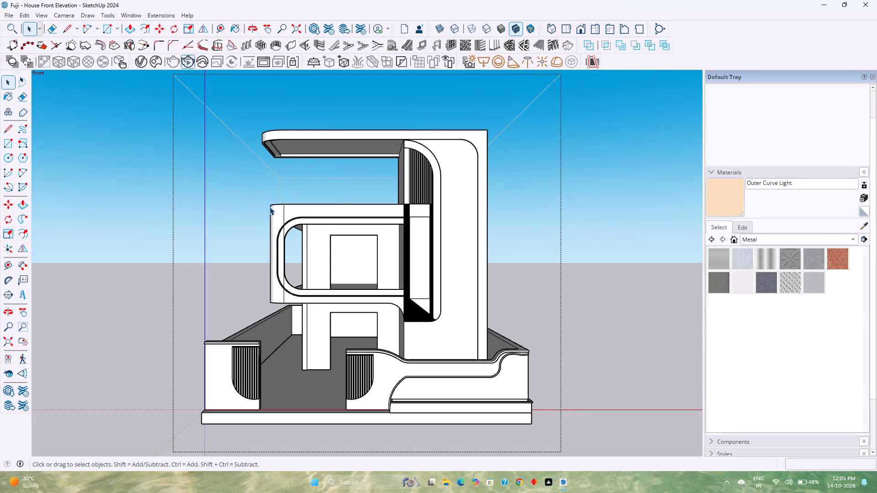
Examine the recessed opening and the fluted strips around it on the vertical tower beside the balcony.
scroll(400, 278, up, 3)
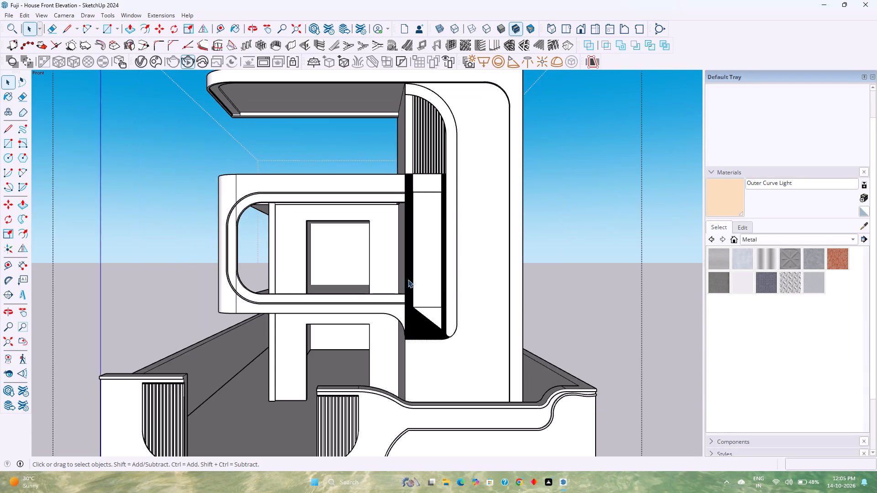
scroll(413, 278, up, 2)
middle_drag(421, 276, 368, 347)
scroll(428, 311, up, 6)
middle_drag(428, 311, 438, 345)
scroll(428, 320, up, 7)
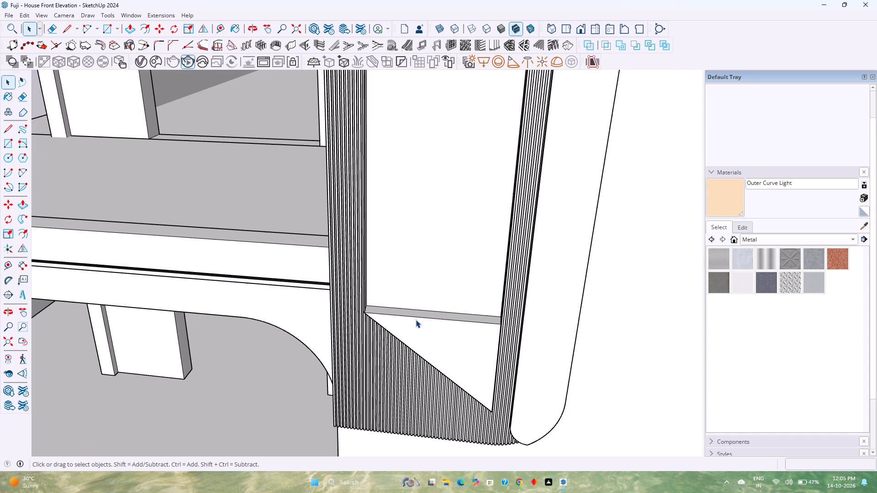
middle_drag(412, 313, 366, 346)
scroll(355, 315, up, 12)
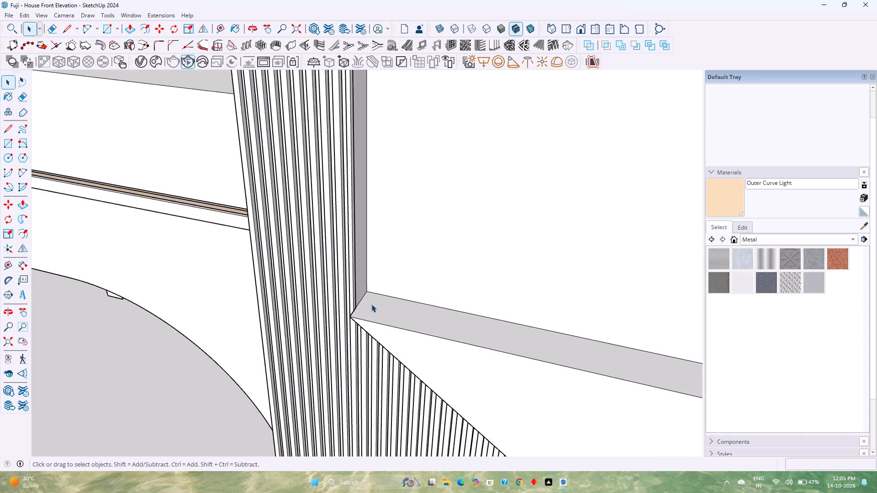
scroll(371, 304, up, 5)
middle_drag(371, 304, 418, 312)
scroll(442, 288, down, 4)
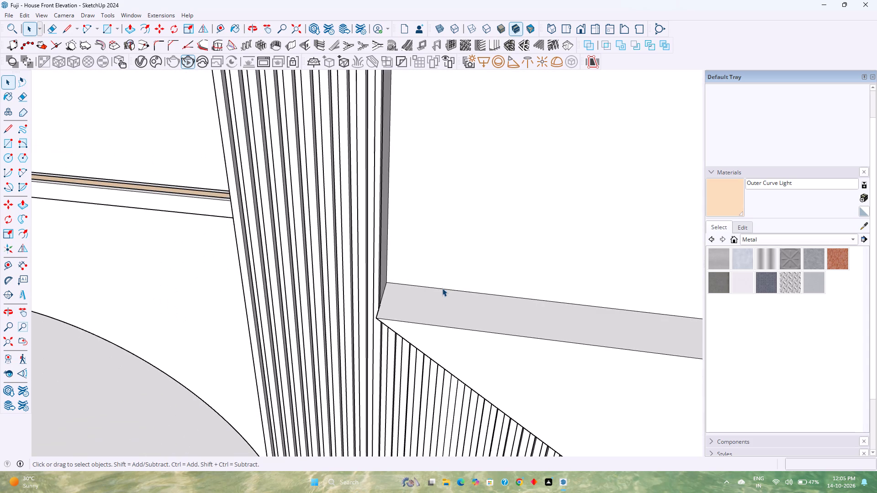
shift+middle_drag(494, 290, 427, 341)
scroll(432, 335, down, 3)
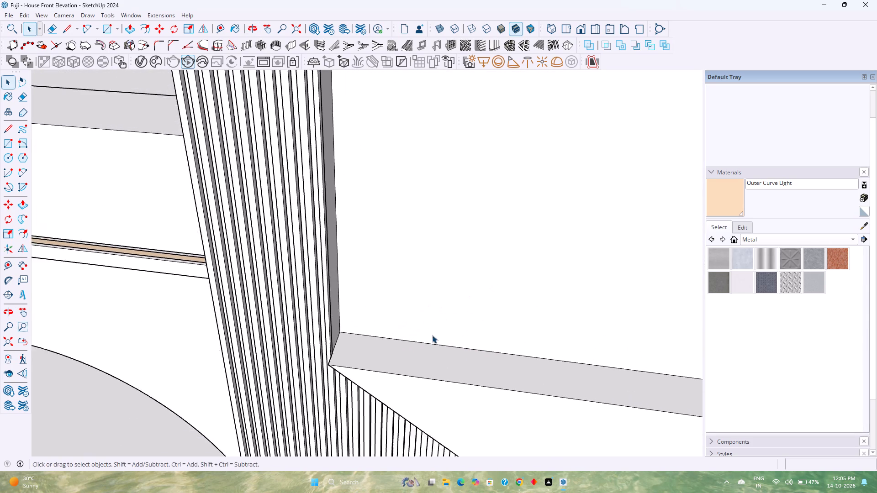
scroll(432, 335, down, 2)
shift+middle_drag(442, 325, 375, 388)
middle_drag(365, 387, 380, 346)
scroll(408, 328, down, 9)
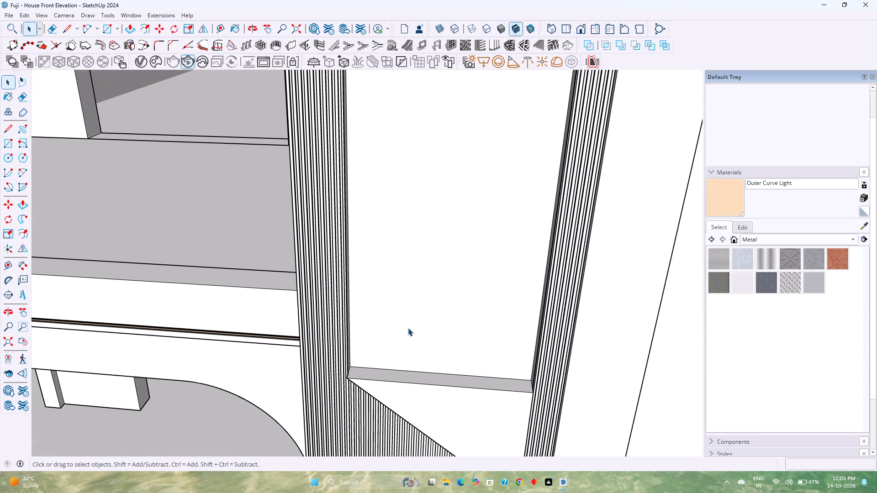
shift+middle_drag(465, 284, 454, 349)
middle_drag(449, 354, 455, 319)
shift+middle_drag(484, 299, 486, 299)
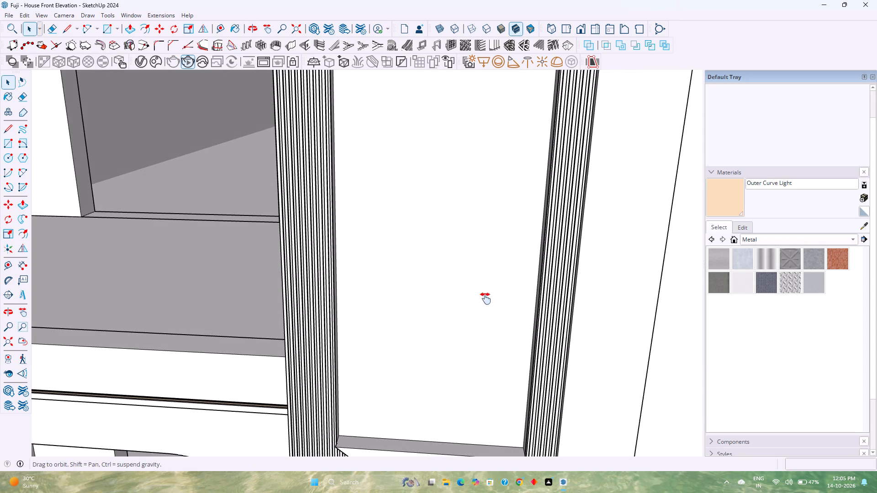
shift+middle_drag(486, 299, 481, 338)
shift+scroll(477, 340, down, 9)
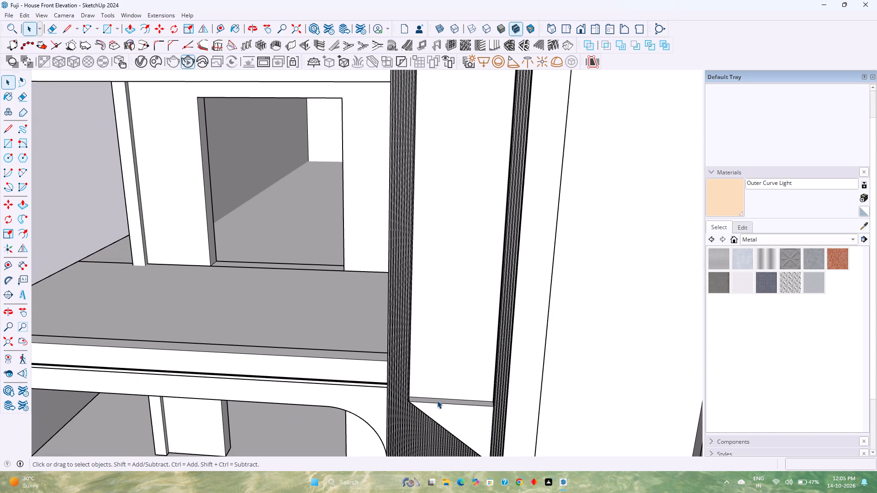
Open the nested group of the fluted vertical frame around the recessed opening for editing.
click(440, 404)
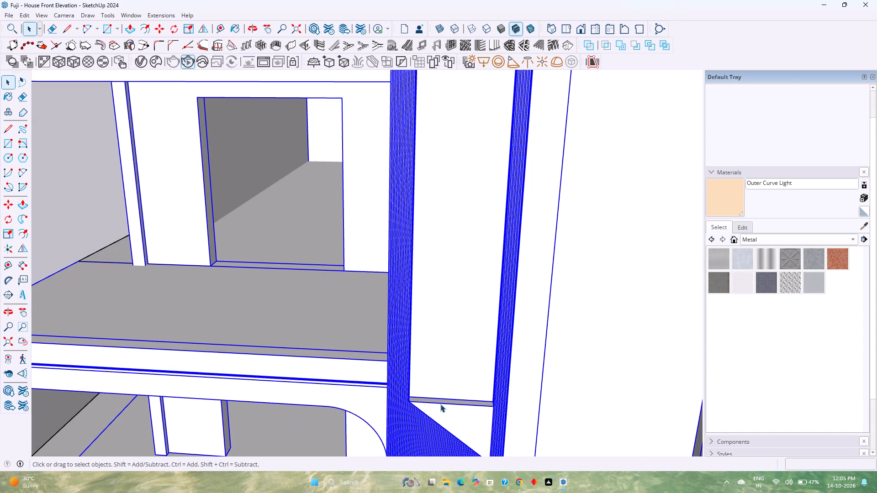
double_click(440, 404)
click(440, 403)
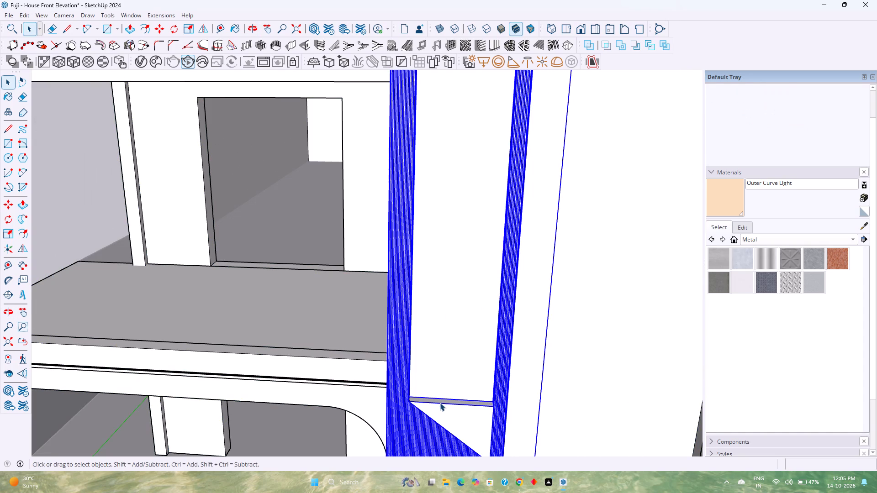
double_click(440, 403)
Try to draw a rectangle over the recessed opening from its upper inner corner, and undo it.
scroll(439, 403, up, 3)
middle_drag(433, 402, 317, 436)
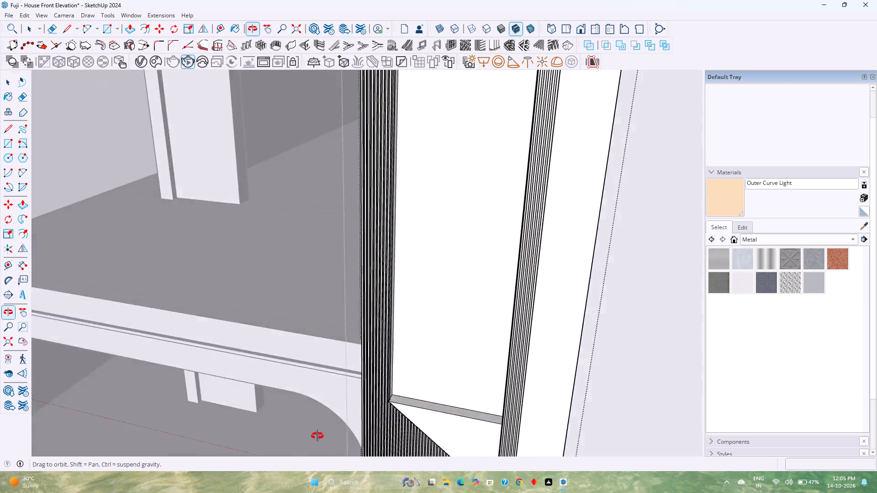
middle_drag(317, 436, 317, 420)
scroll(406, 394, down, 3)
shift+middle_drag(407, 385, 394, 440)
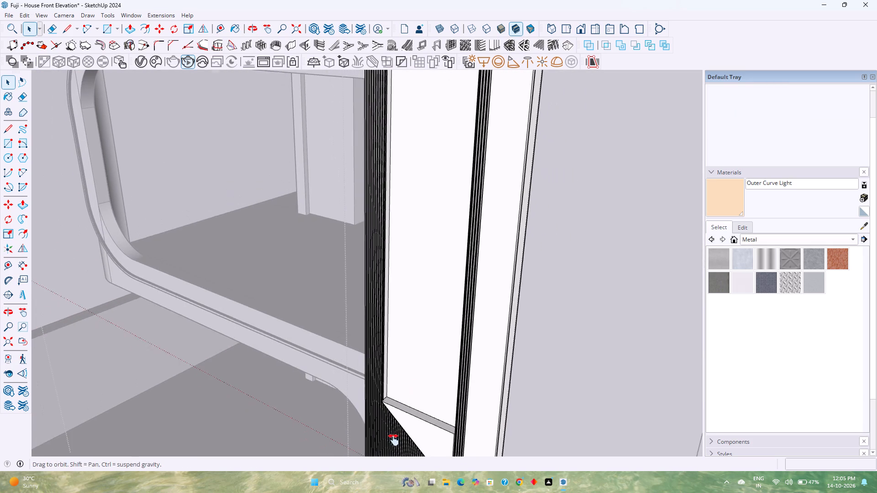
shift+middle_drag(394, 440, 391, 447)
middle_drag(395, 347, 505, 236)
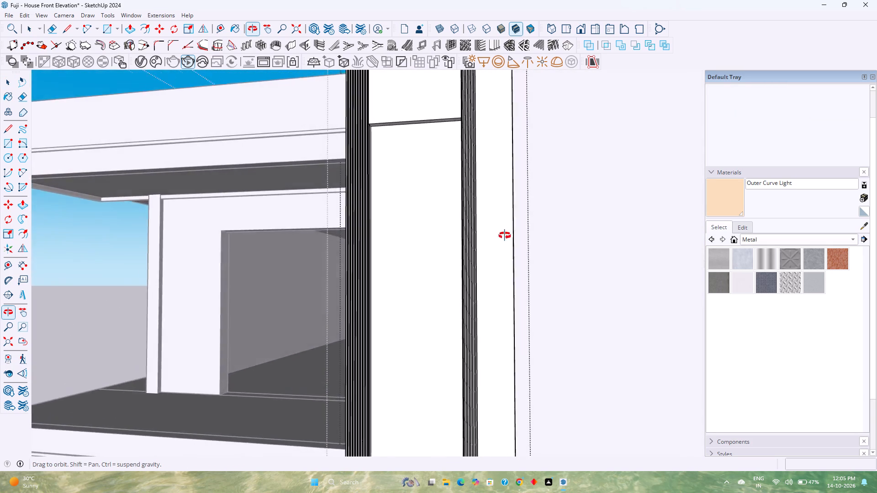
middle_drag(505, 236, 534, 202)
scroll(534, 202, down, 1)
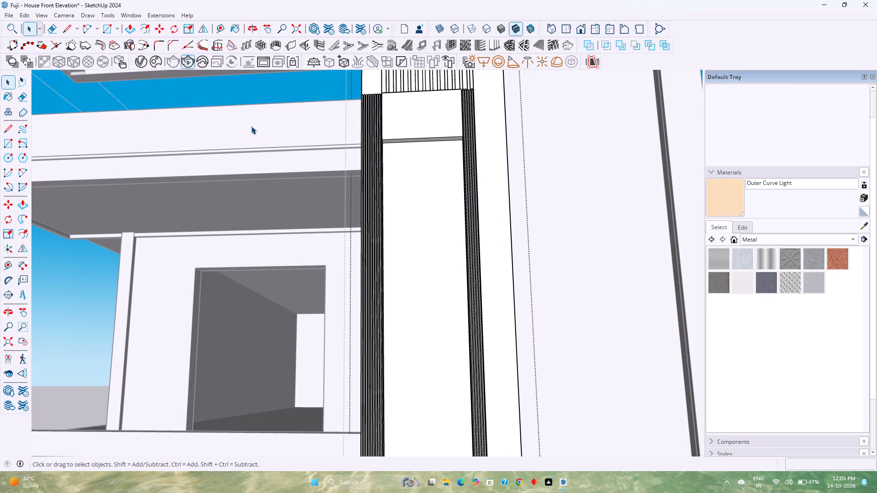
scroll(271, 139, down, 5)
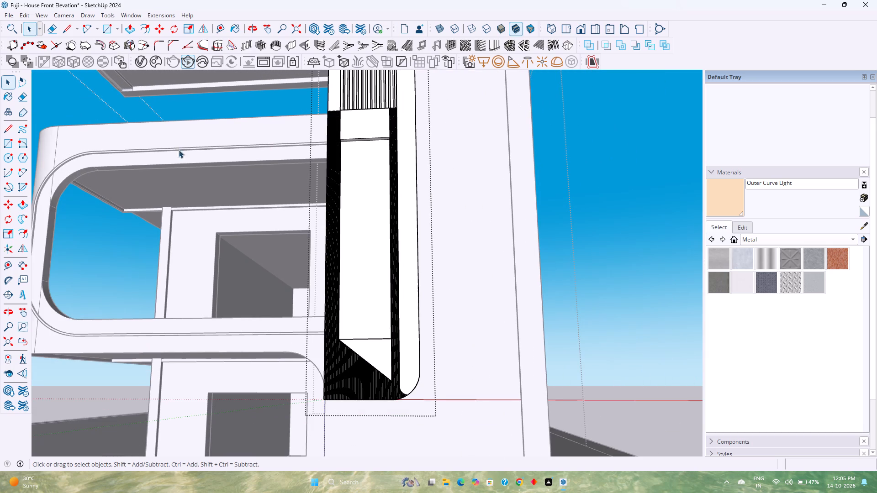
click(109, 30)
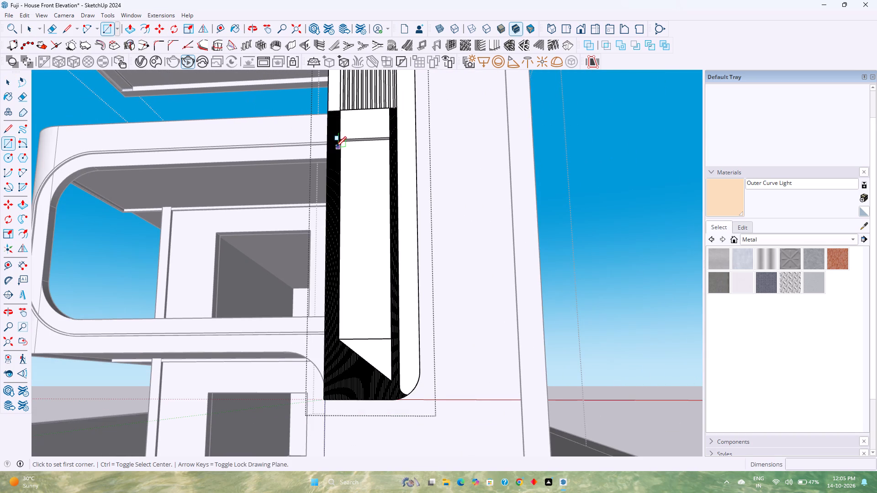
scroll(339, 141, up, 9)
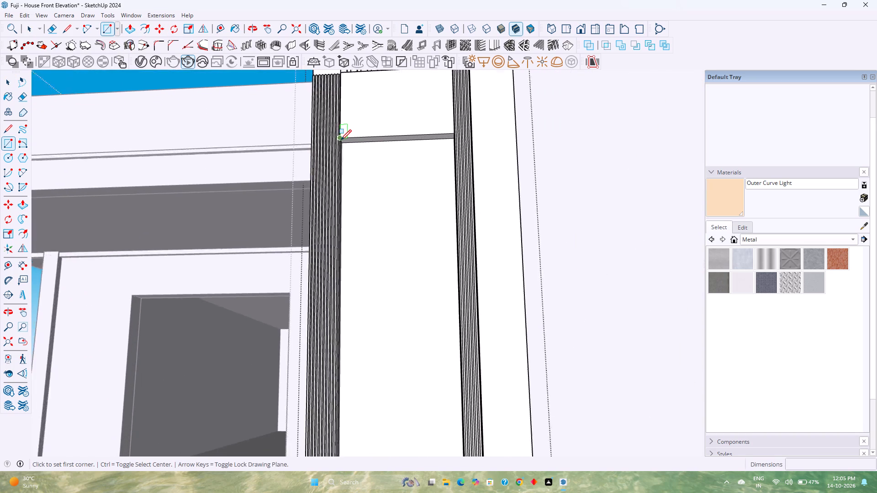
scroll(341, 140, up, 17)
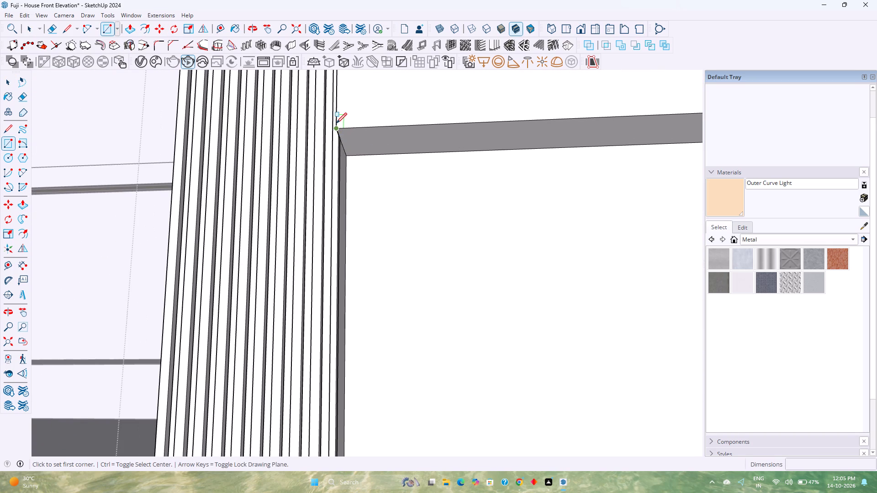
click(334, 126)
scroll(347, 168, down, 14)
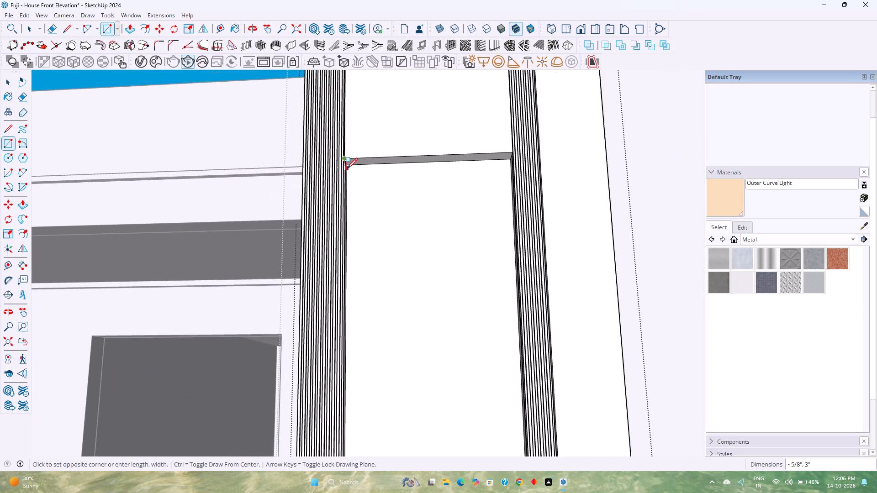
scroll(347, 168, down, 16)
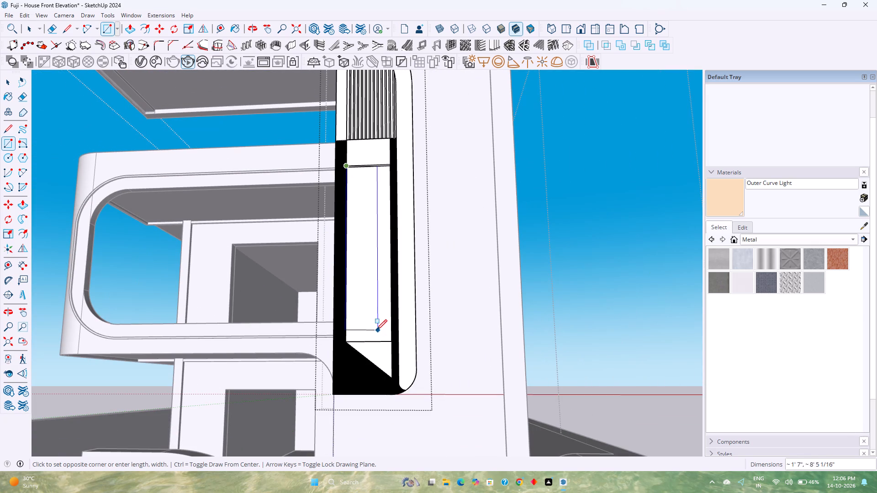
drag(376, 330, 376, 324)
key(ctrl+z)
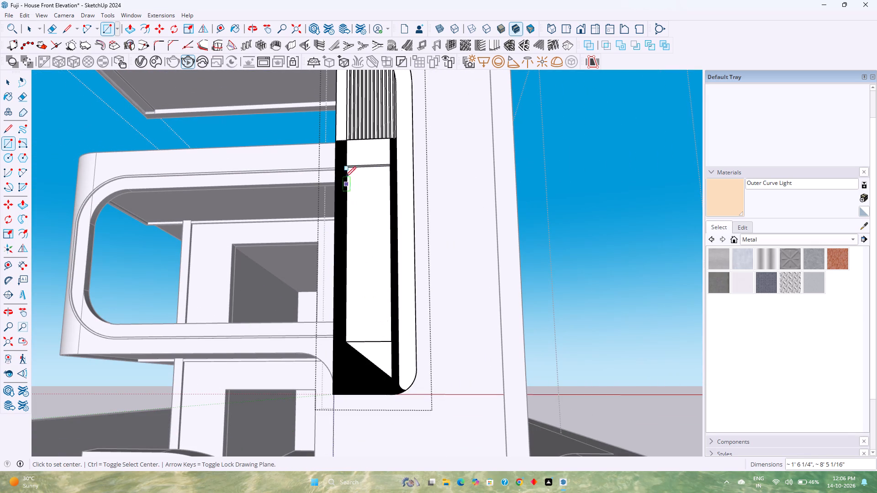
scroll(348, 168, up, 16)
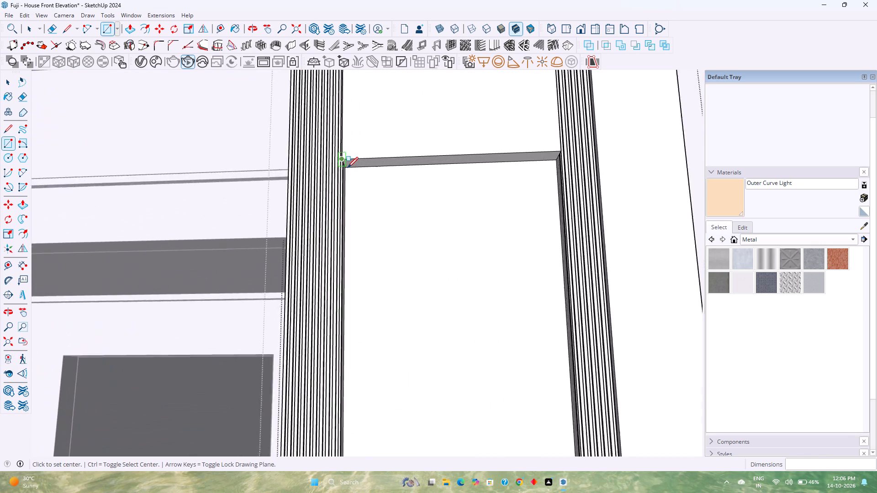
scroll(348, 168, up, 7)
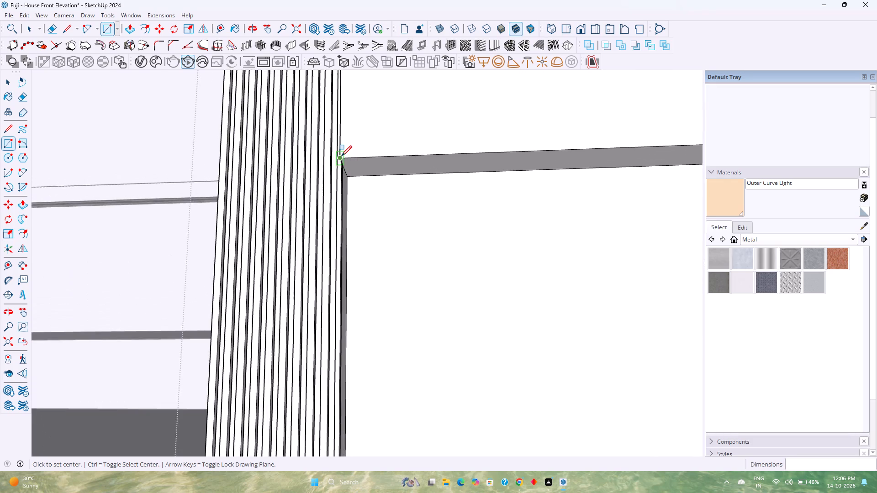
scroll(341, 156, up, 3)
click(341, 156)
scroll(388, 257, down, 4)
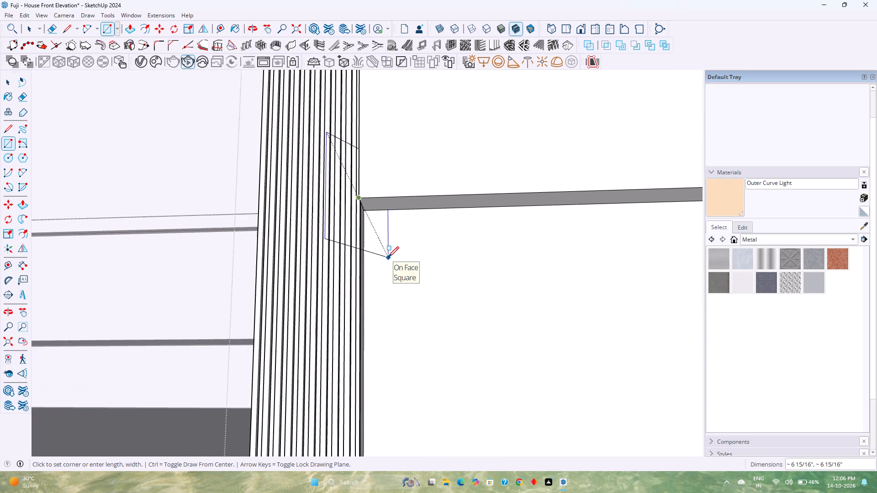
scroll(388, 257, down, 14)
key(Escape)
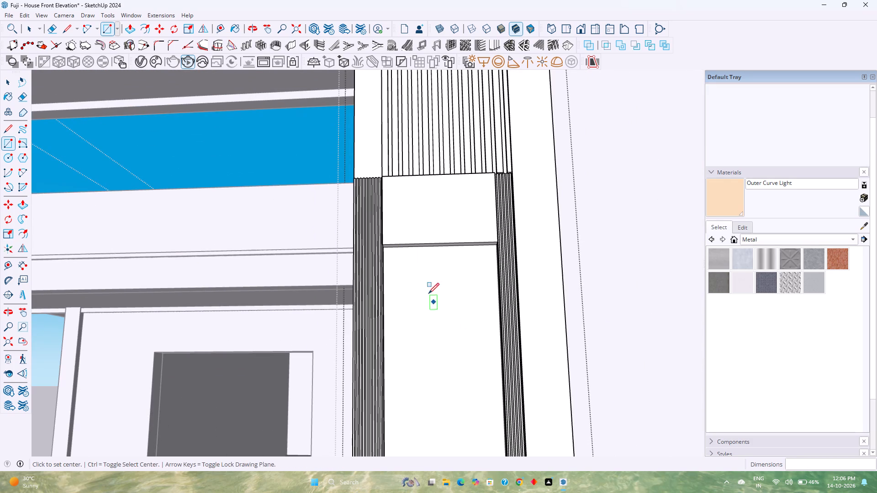
Draw a 9' by 2' 3" rectangle between opposite corners of the recess, closing the opening in the fluted frame.
key(r)
click(386, 243)
scroll(424, 309, down, 10)
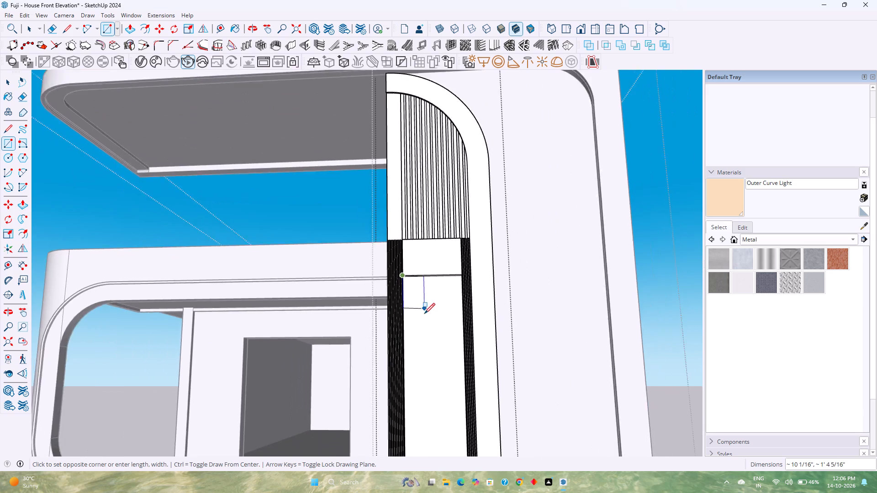
scroll(435, 350, down, 3)
shift+middle_drag(444, 389, 419, 312)
scroll(427, 367, up, 5)
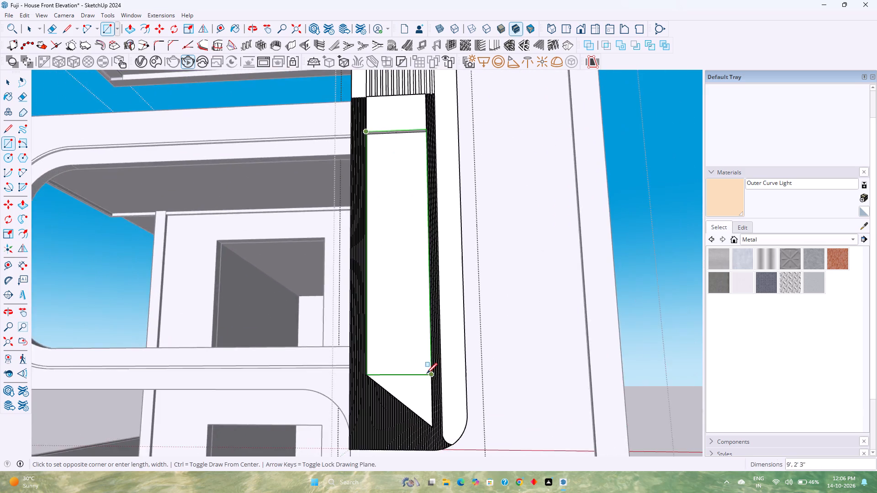
middle_drag(427, 373, 487, 428)
scroll(415, 370, up, 10)
middle_drag(413, 362, 439, 394)
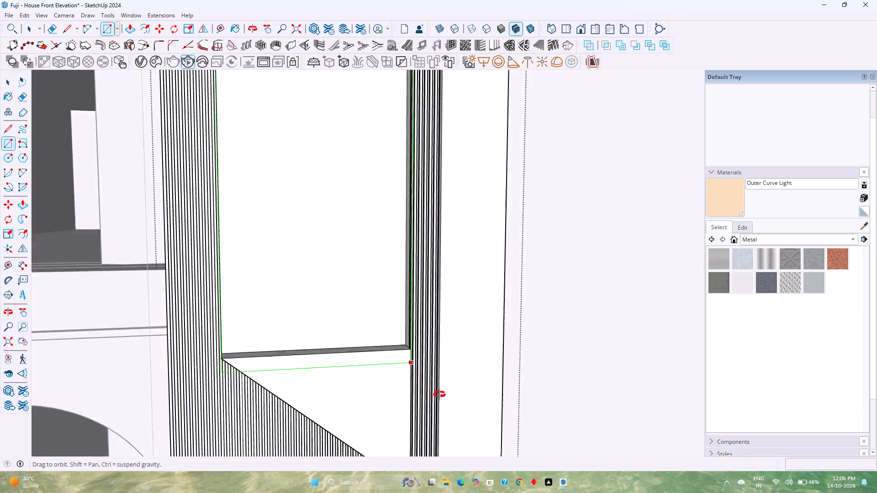
middle_drag(439, 394, 463, 441)
scroll(416, 354, up, 6)
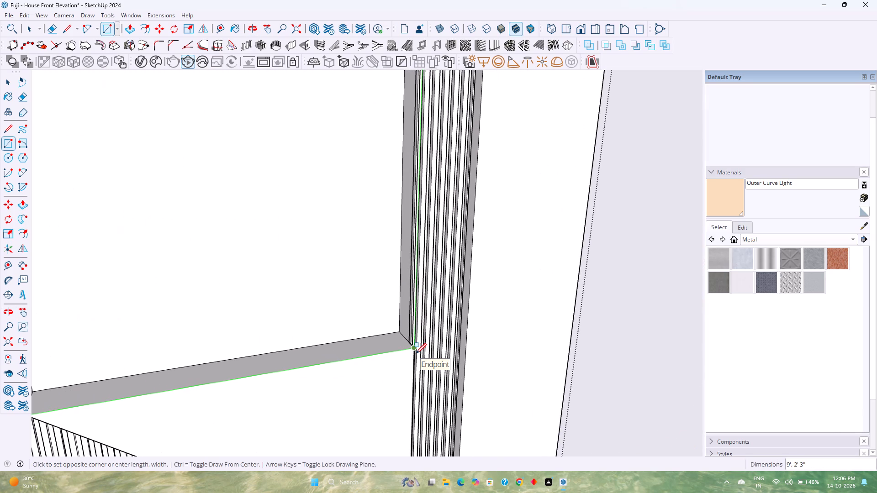
click(416, 354)
key(space)
Copy the rectangle closing the tower recess, with its edges, 5' outward along the green axis.
scroll(322, 325, down, 4)
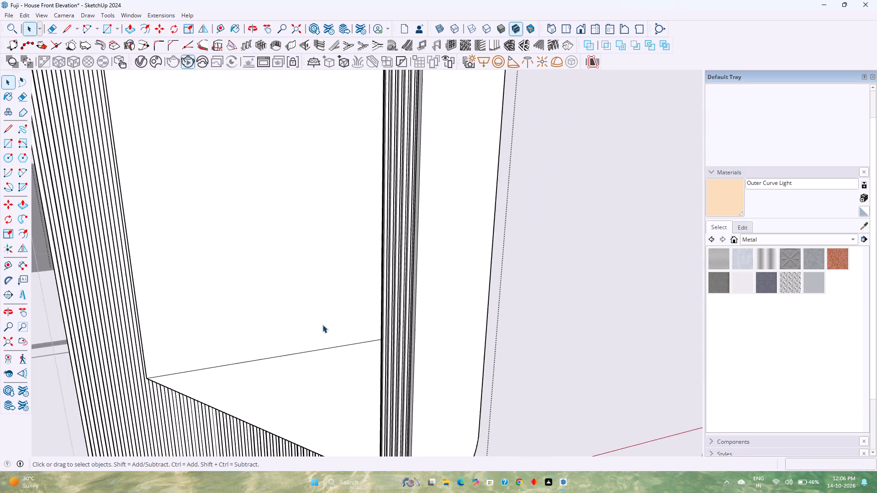
scroll(322, 325, down, 15)
shift+middle_drag(311, 309, 379, 376)
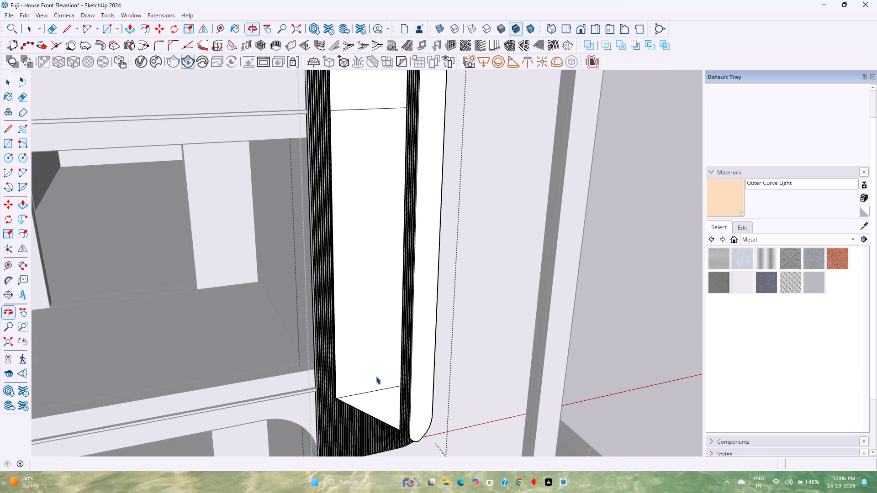
double_click(361, 356)
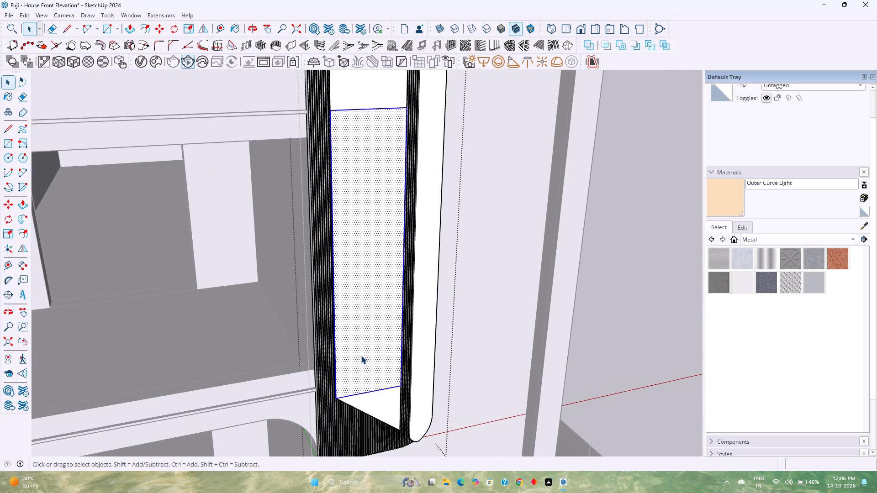
scroll(361, 356, up, 2)
scroll(361, 356, down, 2)
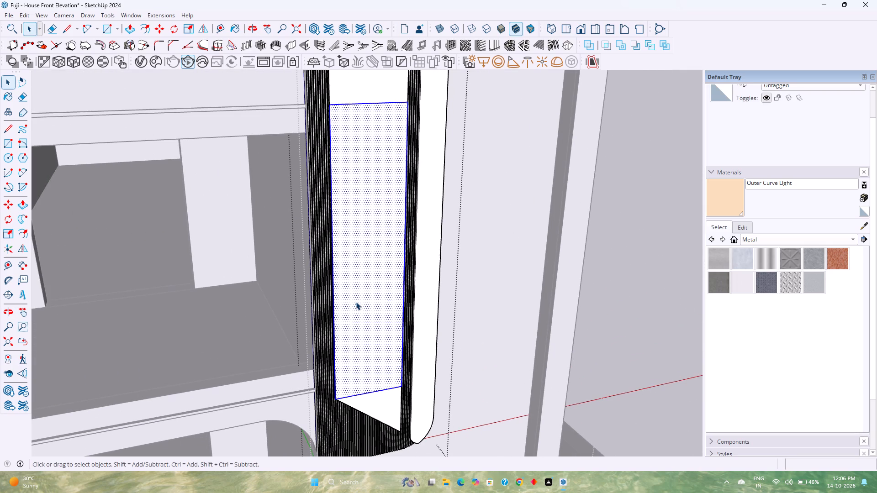
middle_drag(357, 301, 470, 330)
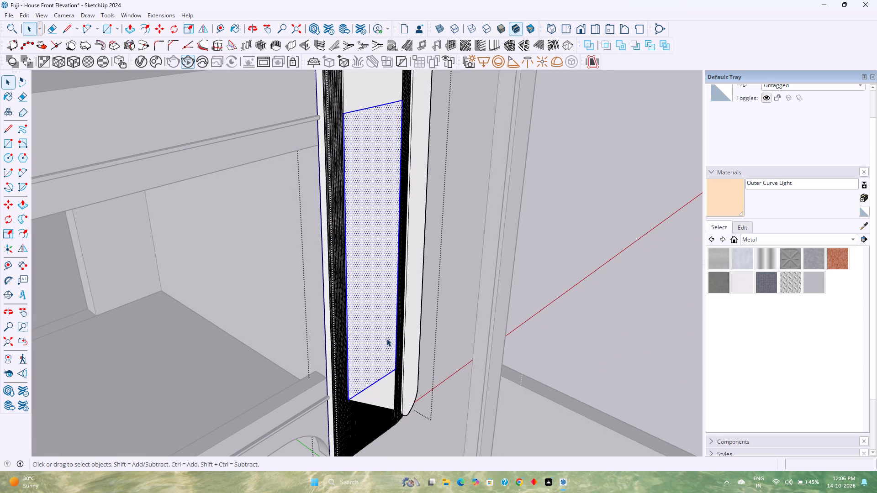
key(m)
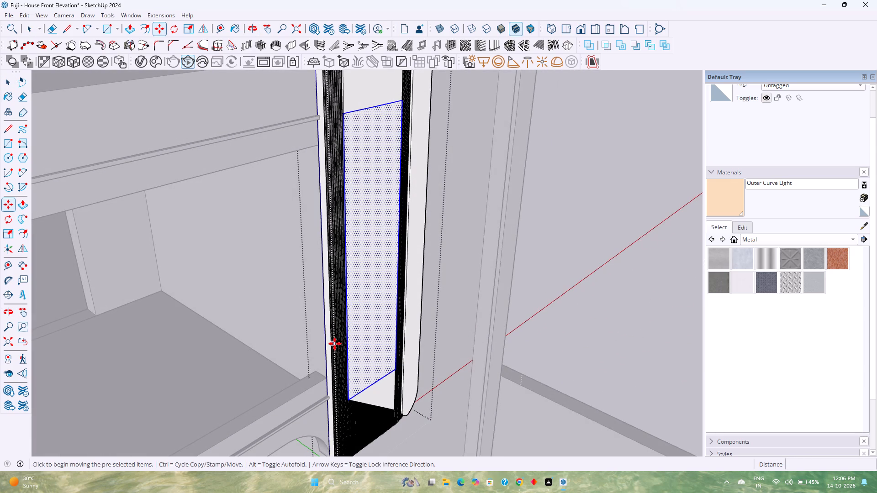
click(349, 400)
scroll(396, 426, down, 4)
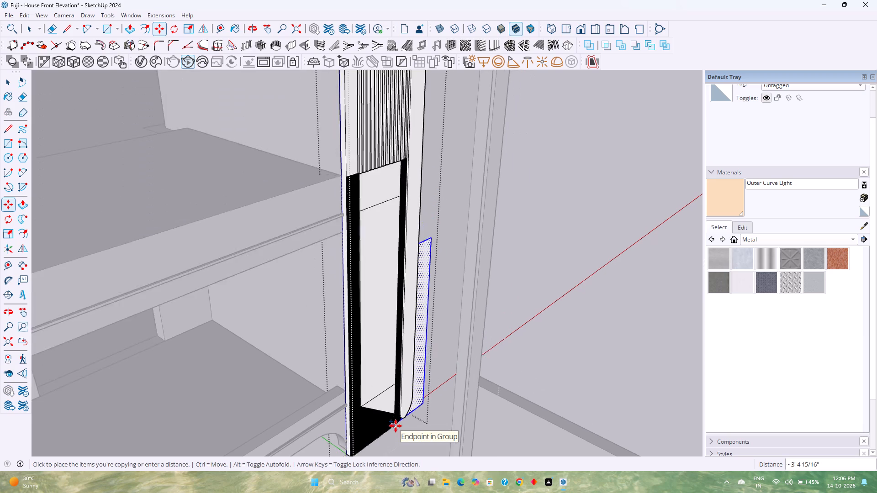
shift+middle_drag(397, 413, 327, 302)
scroll(326, 300, down, 3)
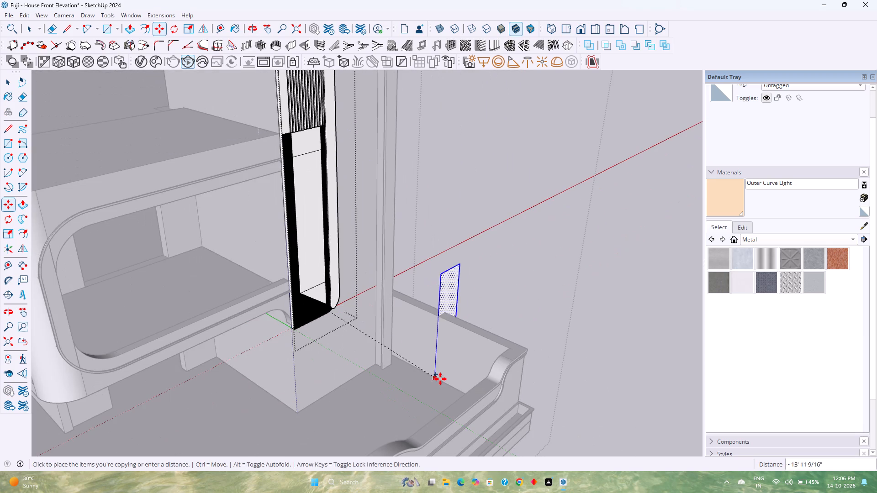
key(Left)
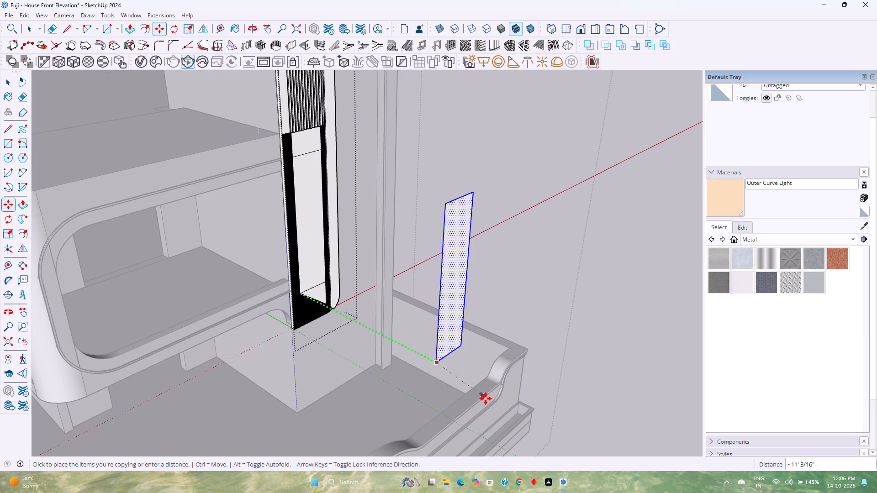
key(5)
key(apostrophe)
key(Return)
key(space)
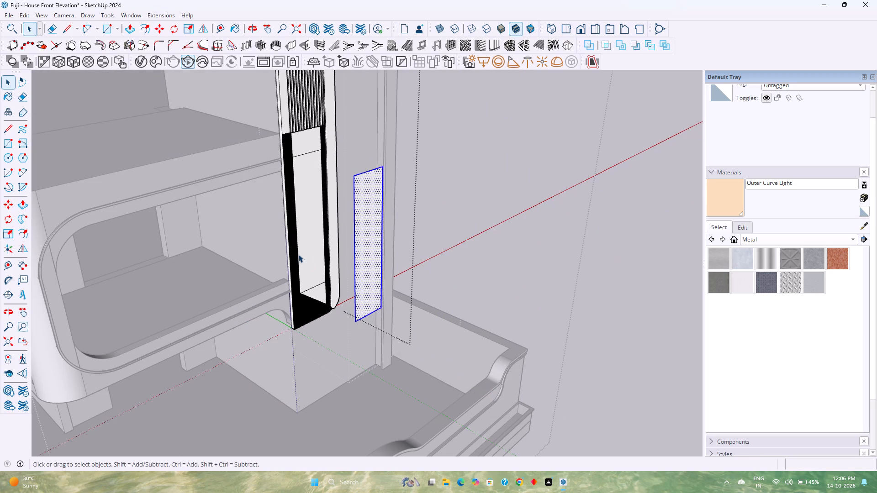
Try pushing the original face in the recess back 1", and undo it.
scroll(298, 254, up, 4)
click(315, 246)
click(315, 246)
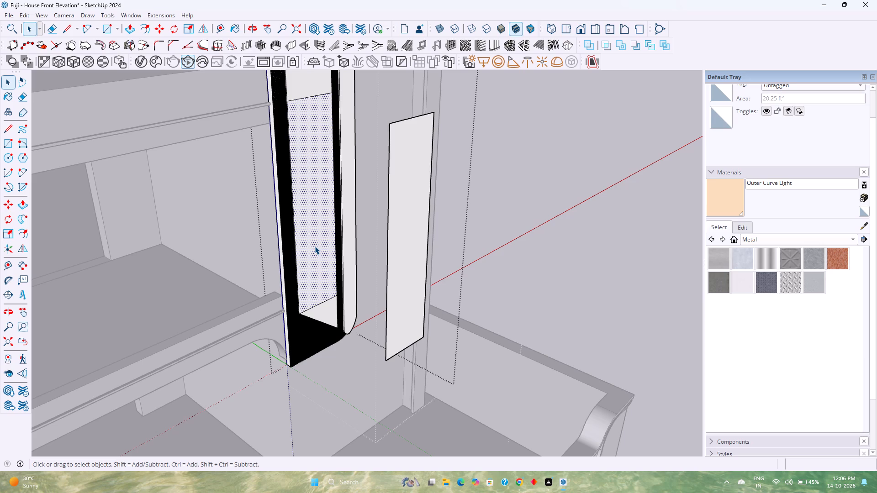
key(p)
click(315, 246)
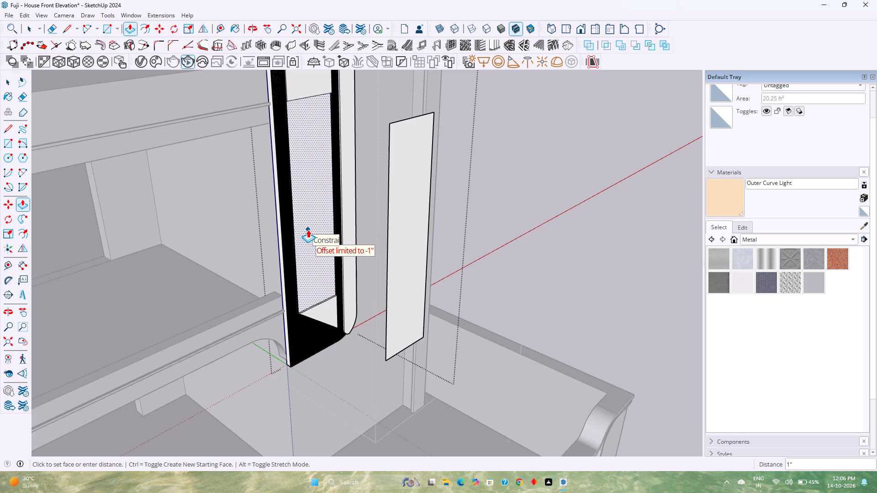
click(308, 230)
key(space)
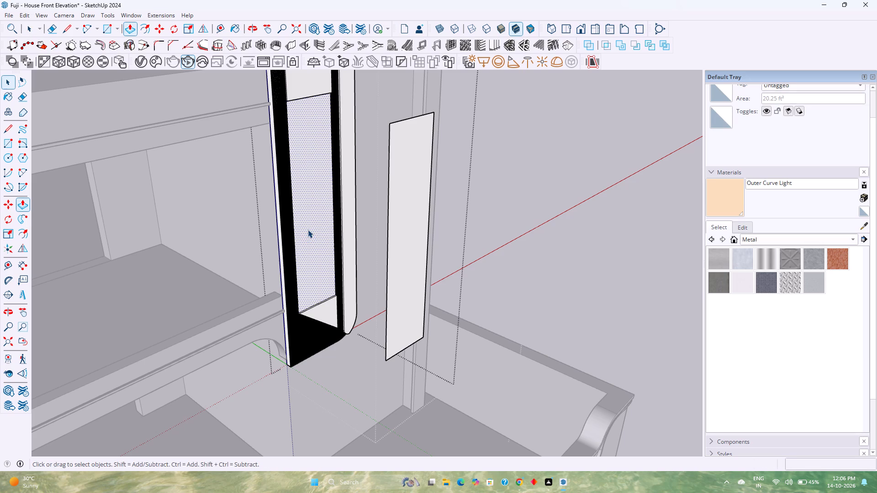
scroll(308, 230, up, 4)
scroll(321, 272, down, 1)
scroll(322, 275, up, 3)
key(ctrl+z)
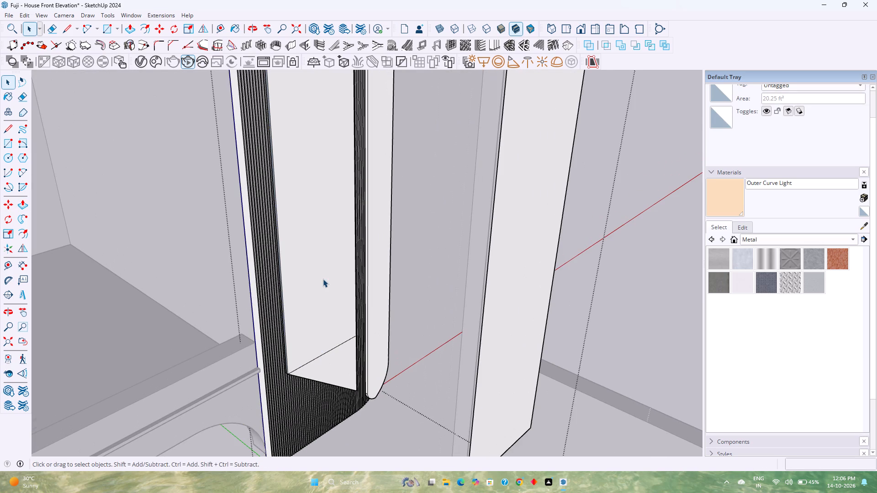
Delete the original face closing the recess in the fluted frame.
key(p)
key(space)
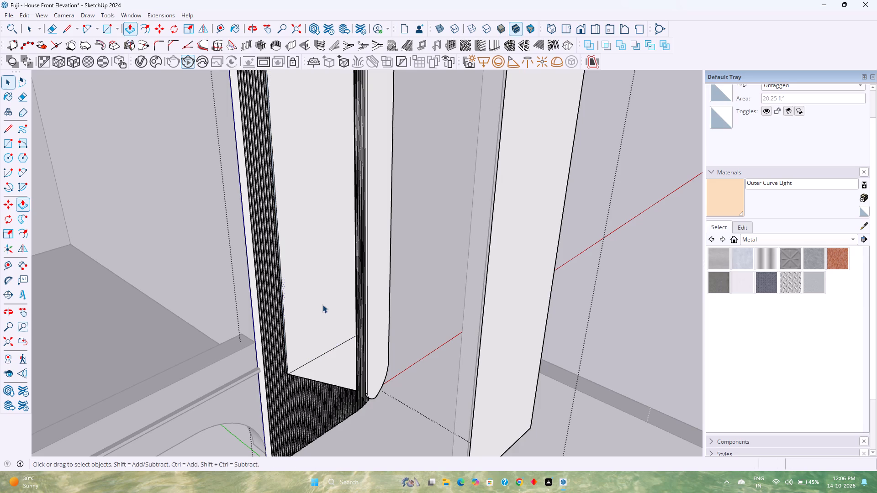
click(318, 296)
key(Delete)
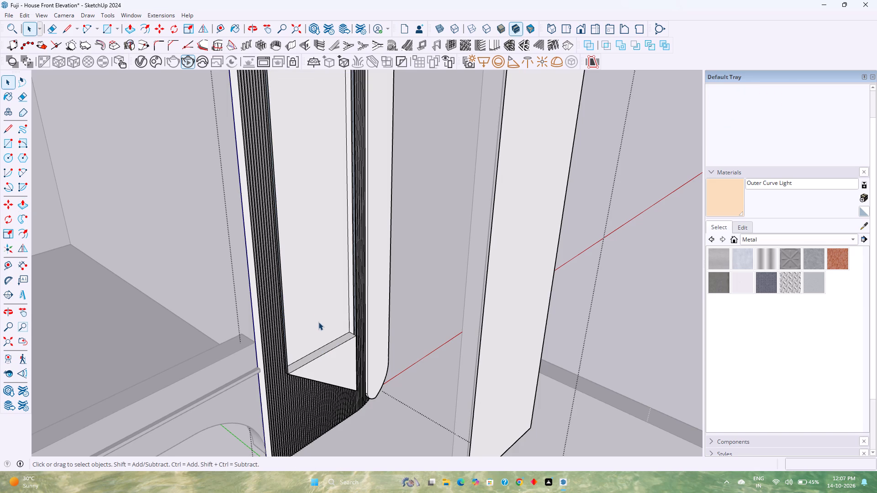
Make the copied rectangle in front of the tower, face and edges together, into a group.
scroll(318, 322, down, 3)
double_click(464, 255)
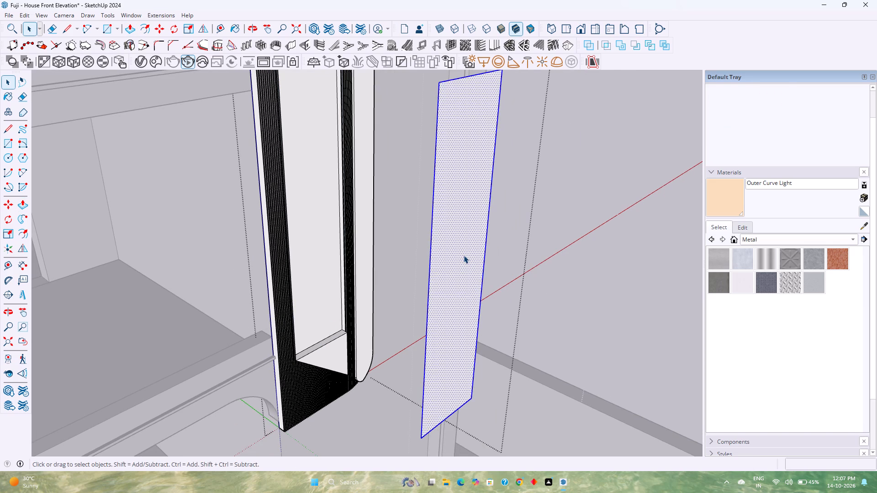
scroll(464, 255, down, 4)
middle_drag(464, 255, 275, 256)
middle_drag(470, 335, 466, 318)
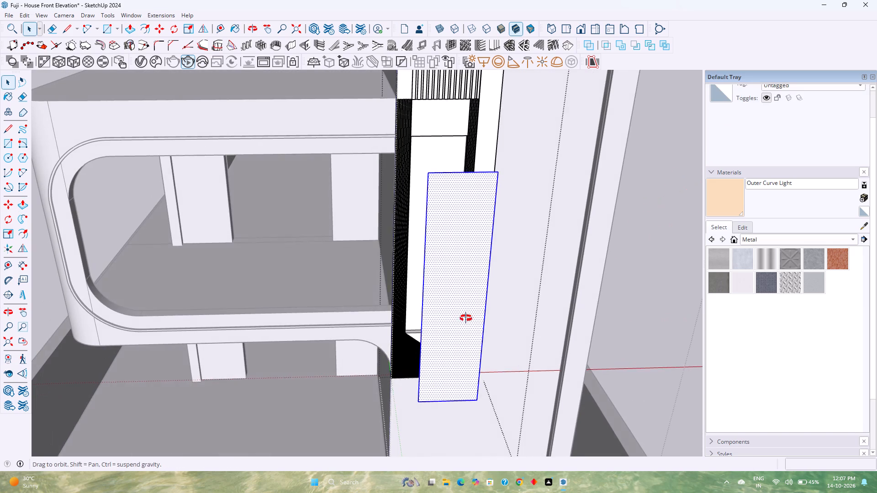
middle_drag(466, 318, 462, 264)
scroll(462, 264, up, 3)
right_click(462, 264)
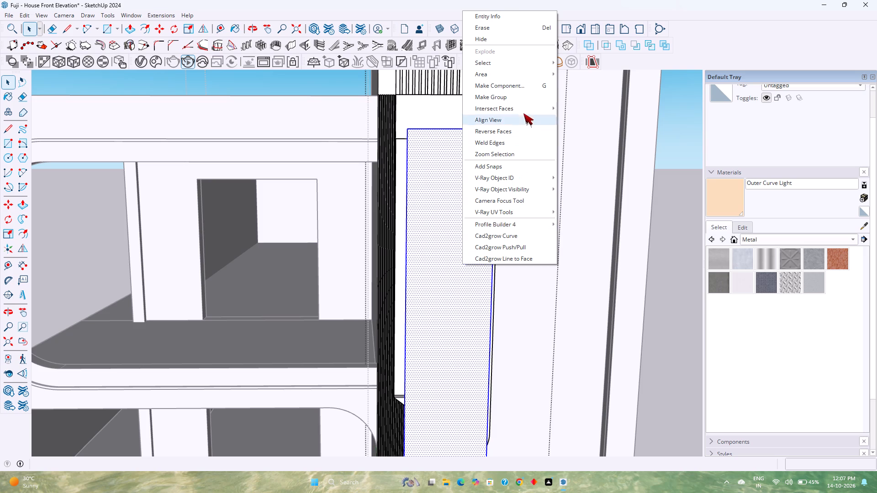
click(518, 100)
Inside the new rectangle group, offset the outline 3" inward to form a frame border.
double_click(458, 200)
scroll(458, 200, up, 3)
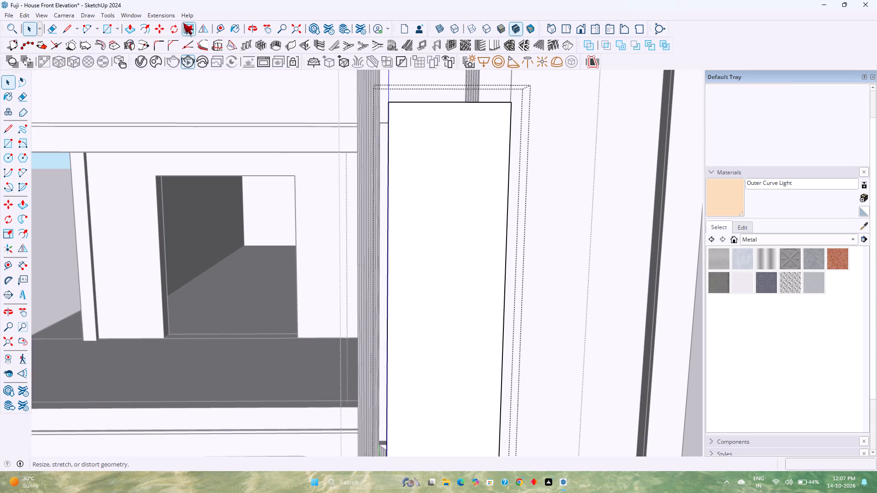
click(144, 34)
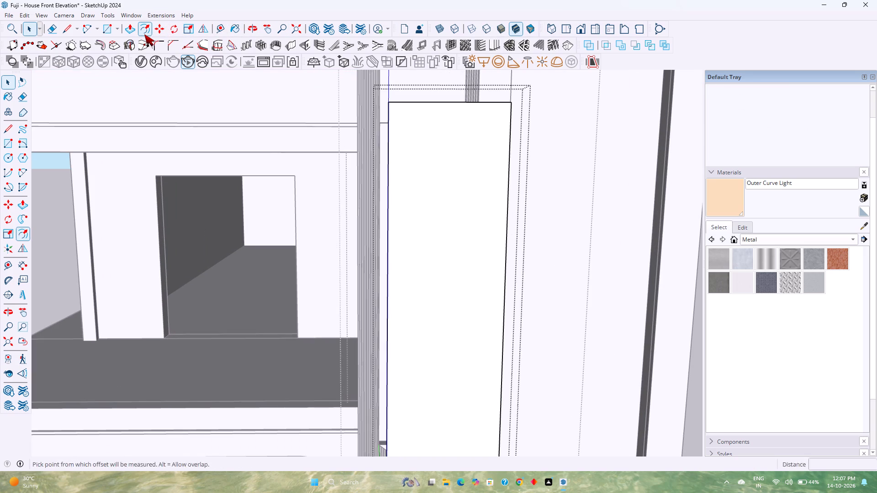
click(466, 109)
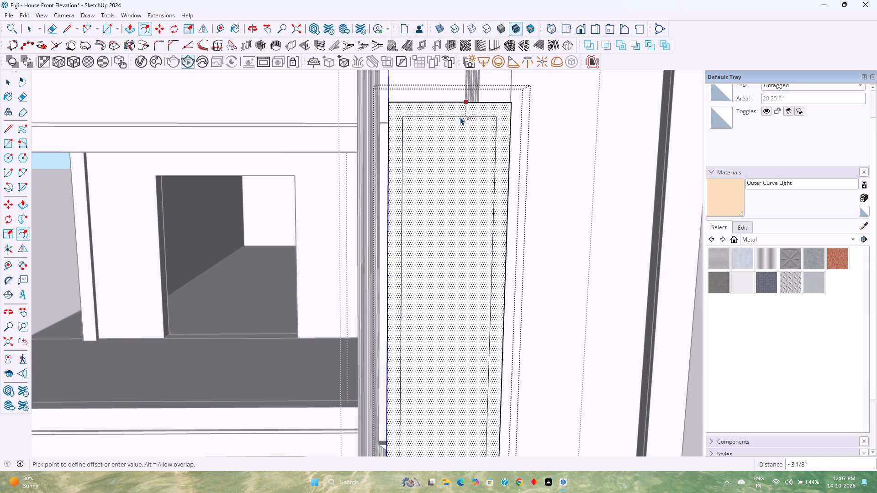
key(2)
key(Return)
key(3)
key(Return)
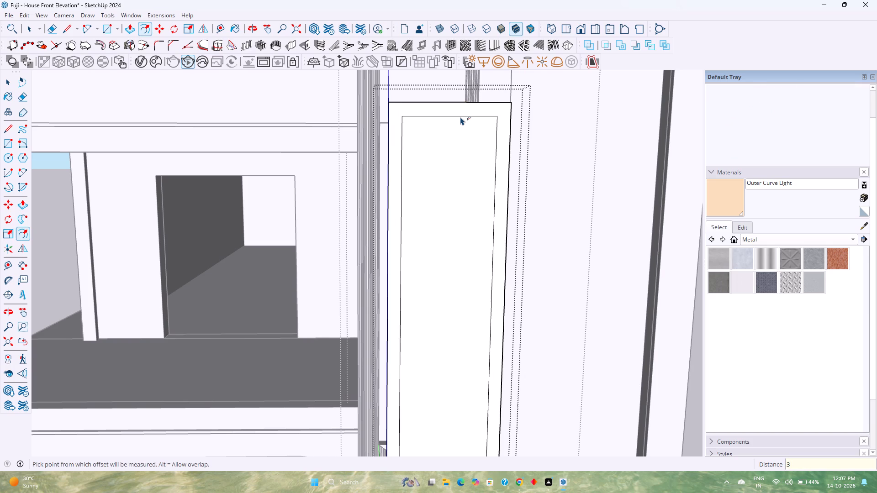
key(space)
Make the inner face and its edges within the border into a separate nested group.
click(451, 160)
double_click(451, 160)
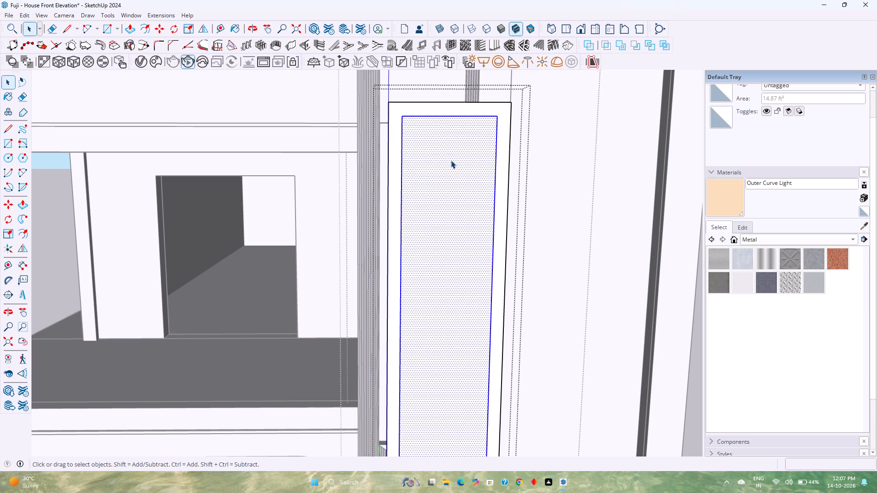
right_click(451, 160)
click(486, 245)
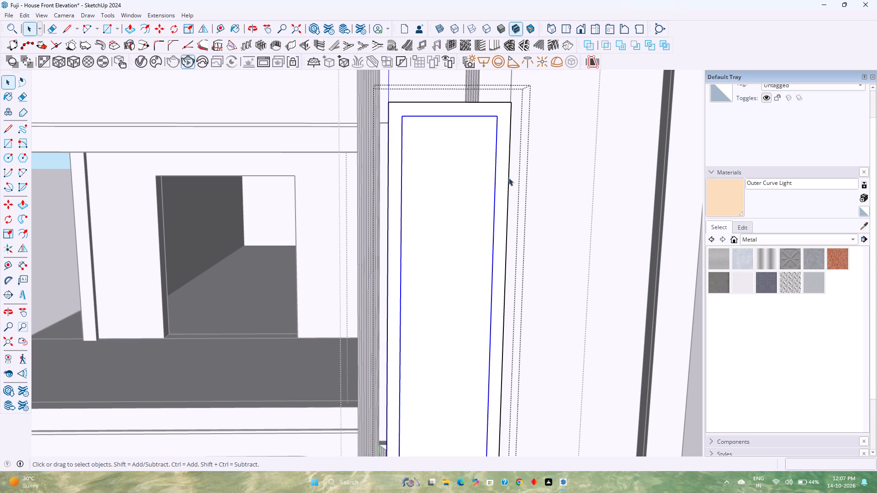
Push/Pull the border face outward 2" to give the window frame its thickness.
click(502, 129)
key(p)
click(502, 129)
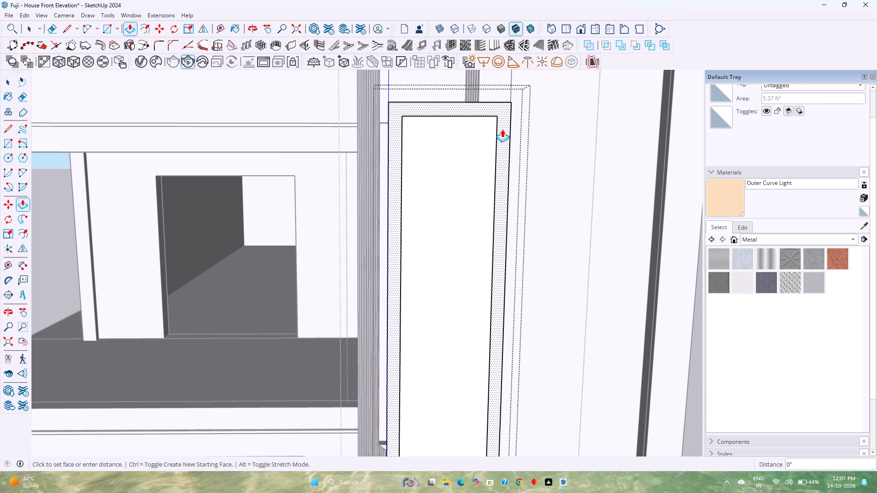
middle_drag(505, 135, 604, 242)
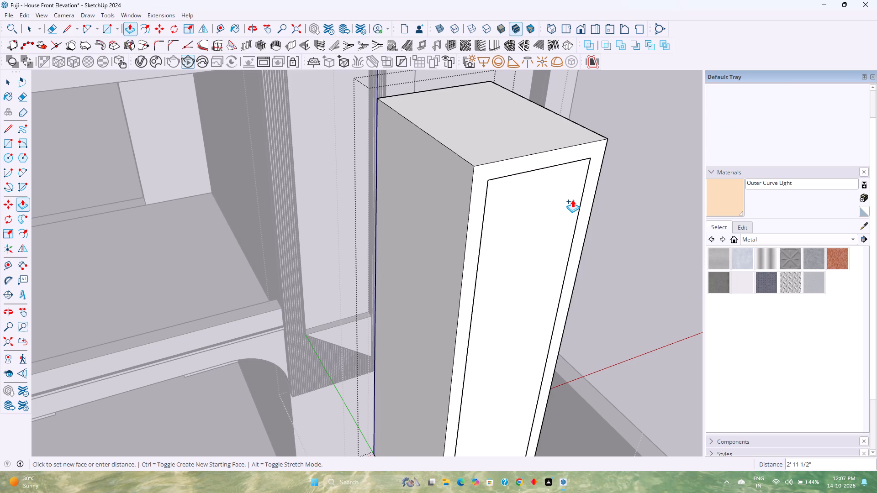
key(2)
key(Return)
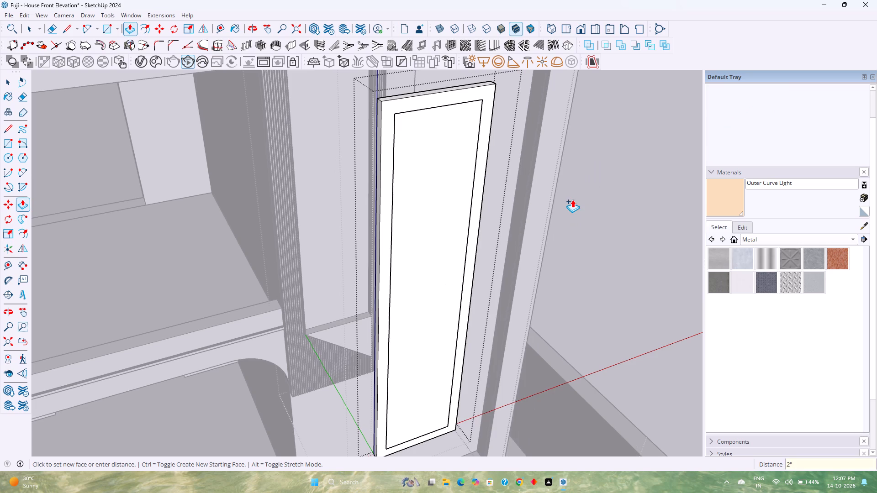
key(space)
Inside the nested inner panel group, Push/Pull the face 10 mm, and leave the group.
scroll(442, 173, up, 3)
double_click(440, 172)
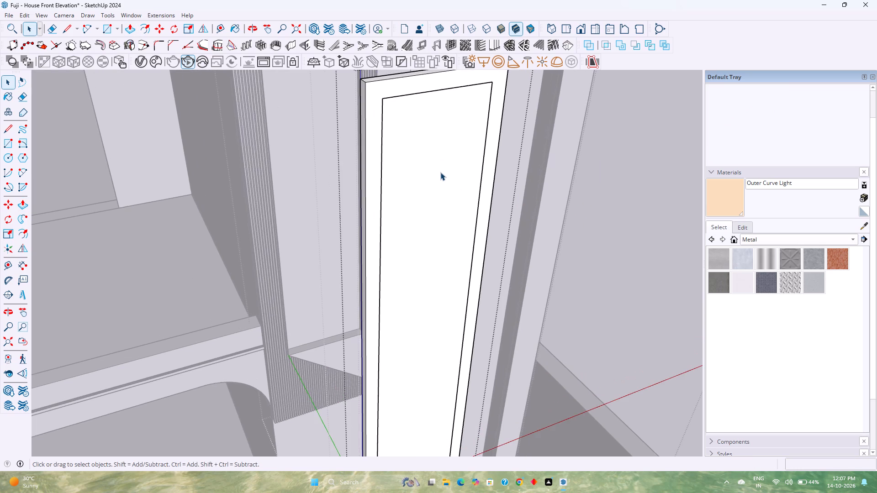
scroll(440, 172, up, 3)
click(440, 172)
key(p)
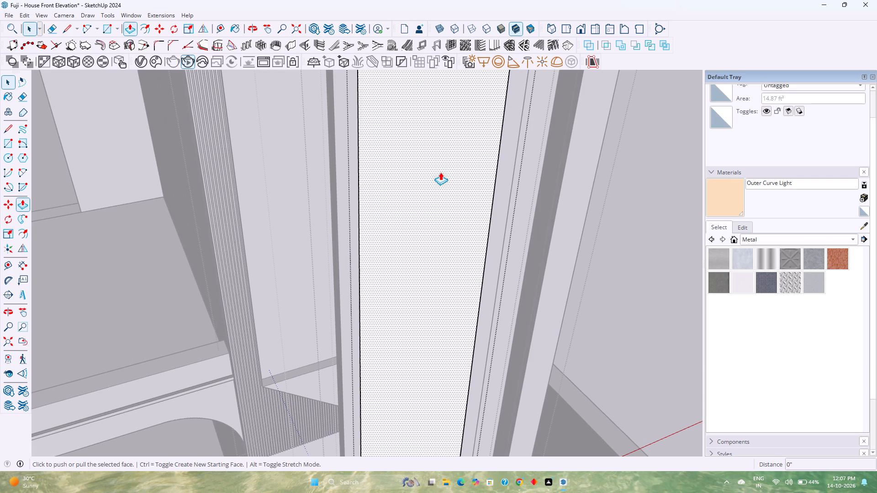
click(440, 172)
text(10mm)
key(Return)
key(space)
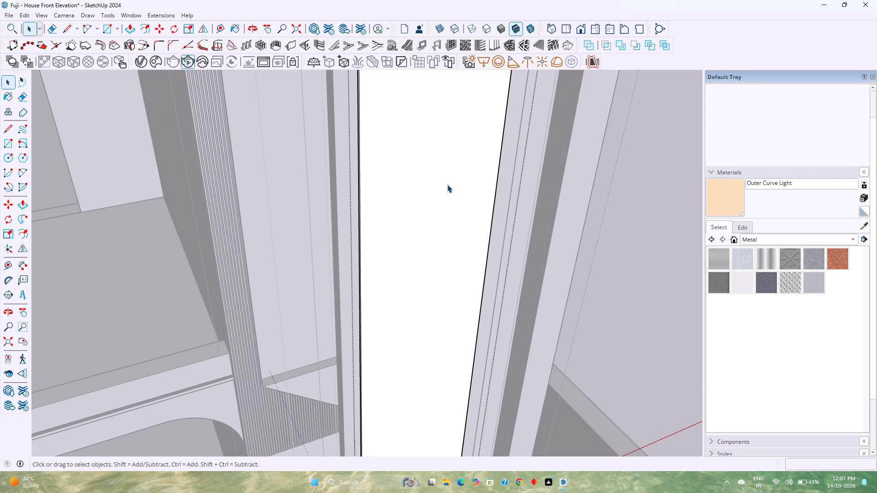
key(Escape)
Paint the inner panel group with Translucent Glass Sky Reflection from the Glass and Mirrors materials.
click(444, 184)
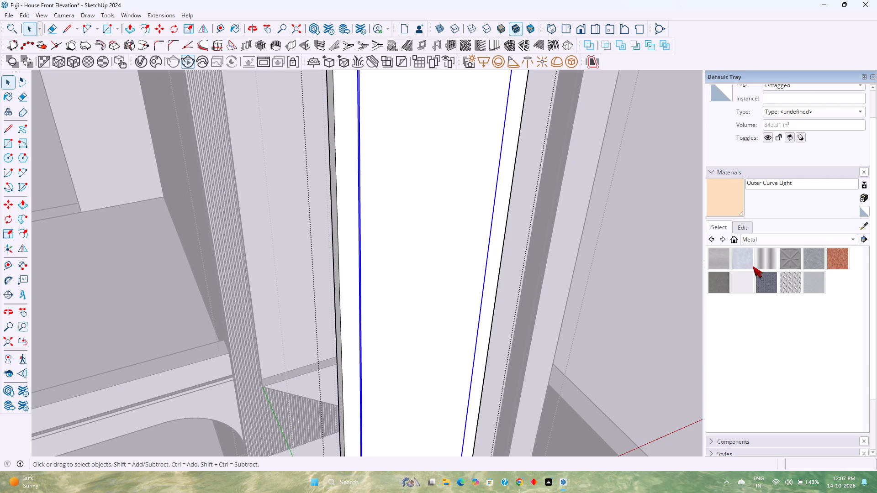
click(753, 241)
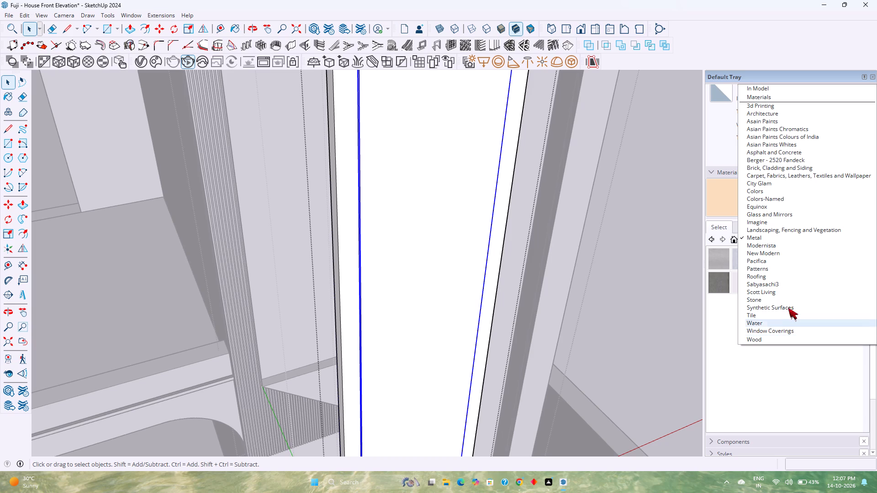
click(761, 217)
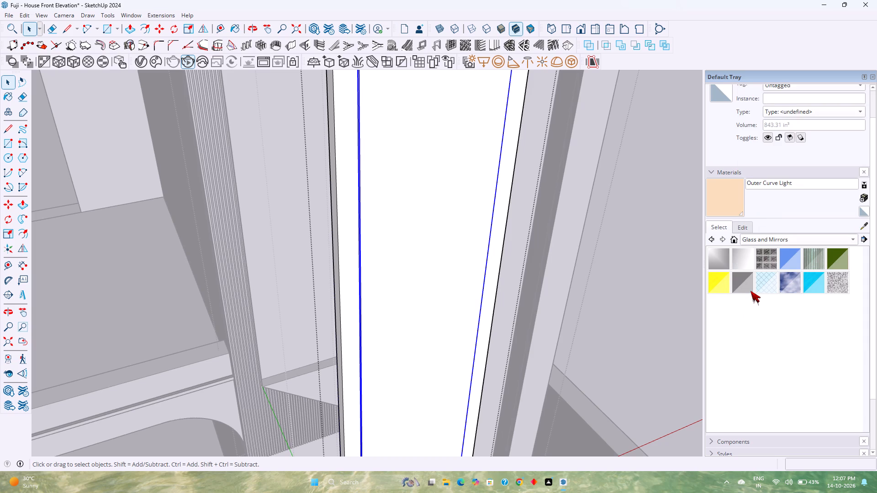
click(786, 283)
click(440, 261)
scroll(440, 261, up, 2)
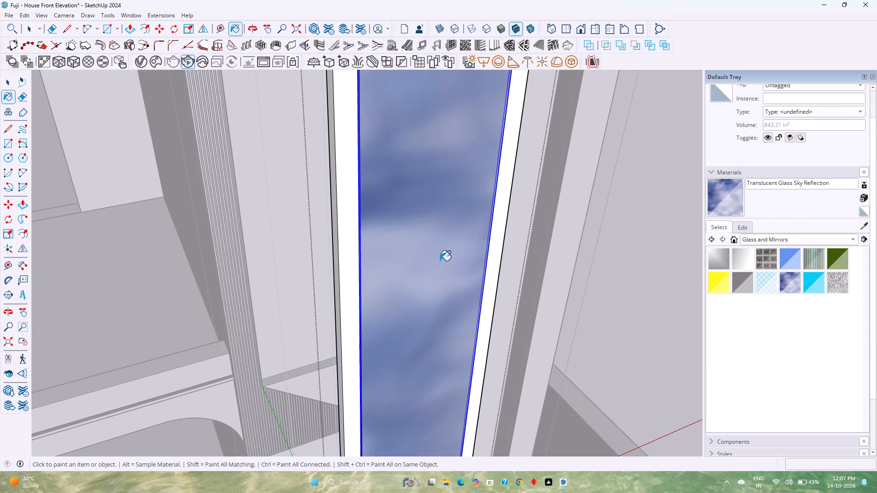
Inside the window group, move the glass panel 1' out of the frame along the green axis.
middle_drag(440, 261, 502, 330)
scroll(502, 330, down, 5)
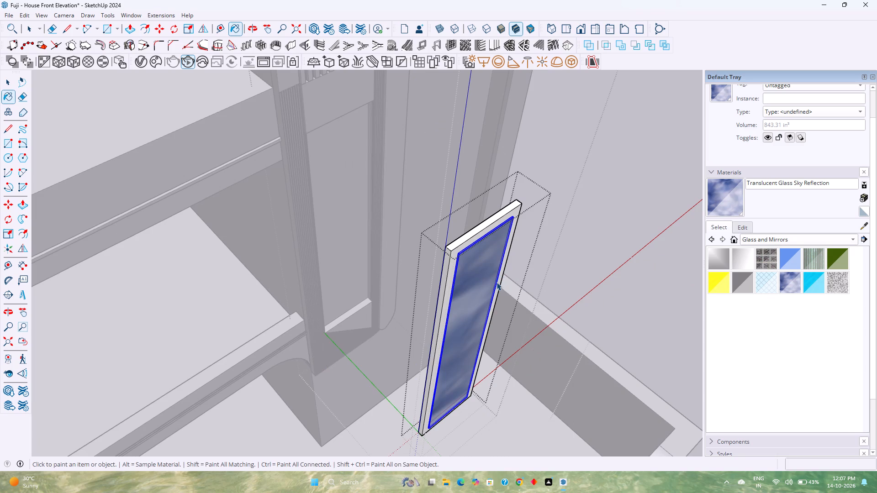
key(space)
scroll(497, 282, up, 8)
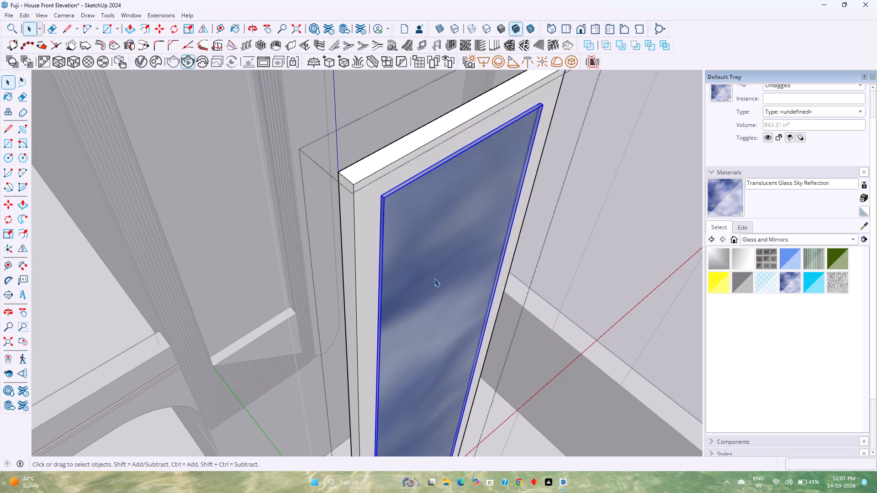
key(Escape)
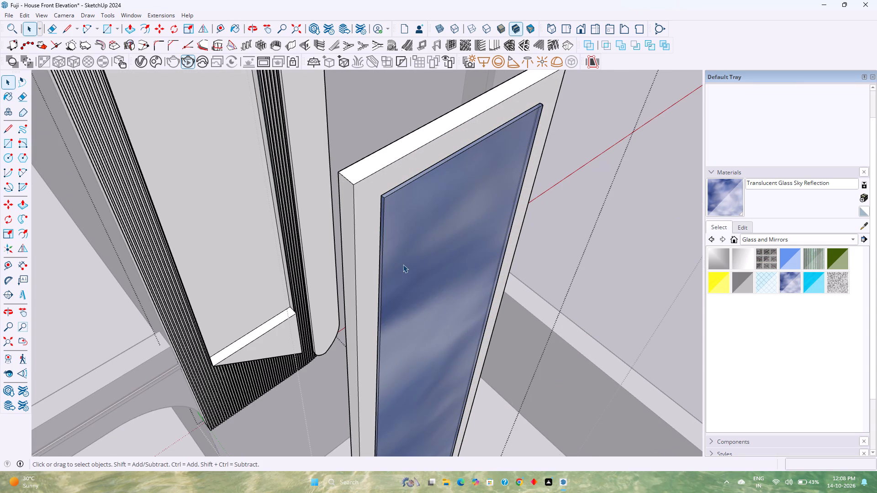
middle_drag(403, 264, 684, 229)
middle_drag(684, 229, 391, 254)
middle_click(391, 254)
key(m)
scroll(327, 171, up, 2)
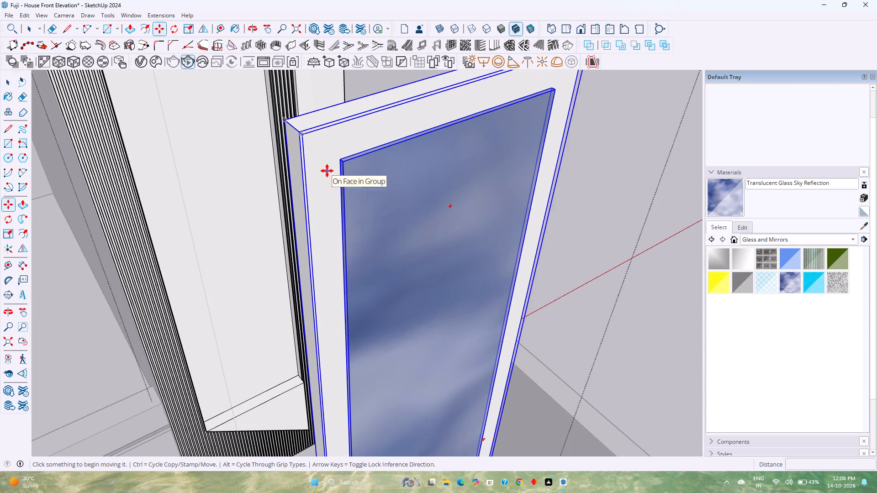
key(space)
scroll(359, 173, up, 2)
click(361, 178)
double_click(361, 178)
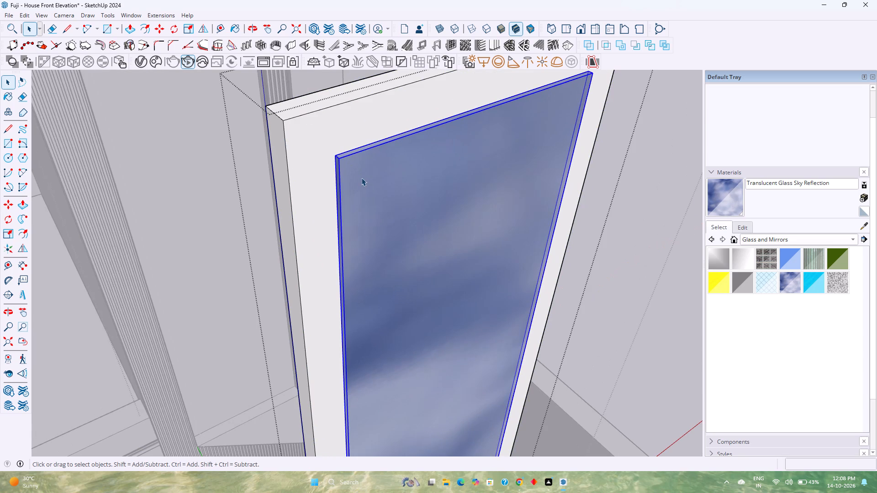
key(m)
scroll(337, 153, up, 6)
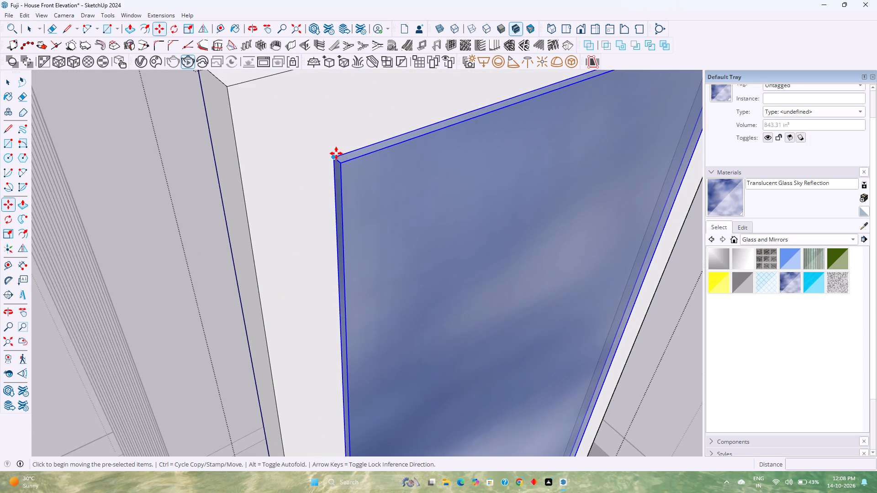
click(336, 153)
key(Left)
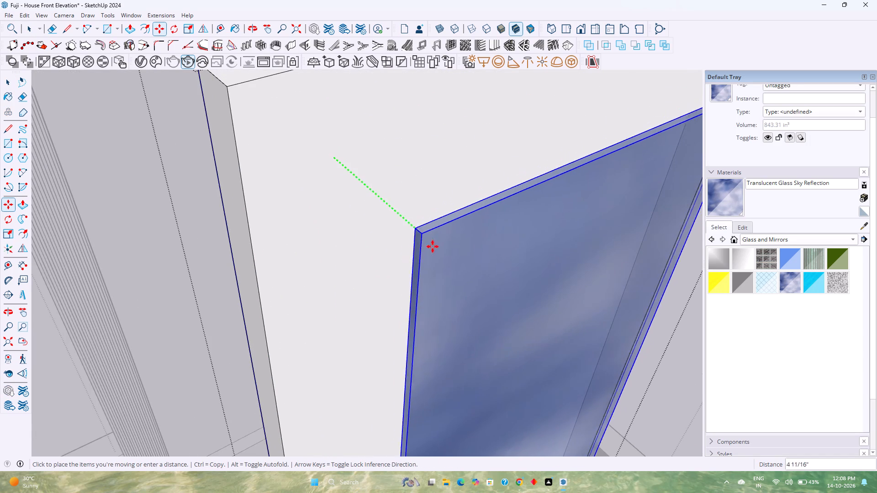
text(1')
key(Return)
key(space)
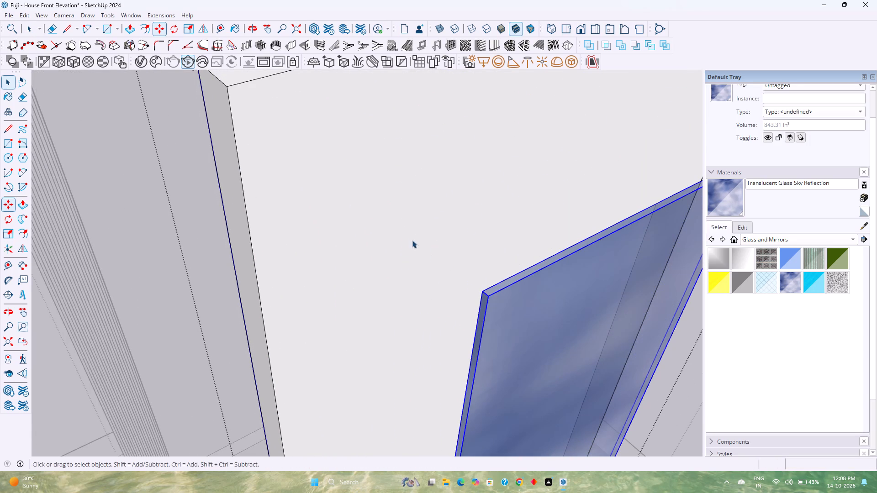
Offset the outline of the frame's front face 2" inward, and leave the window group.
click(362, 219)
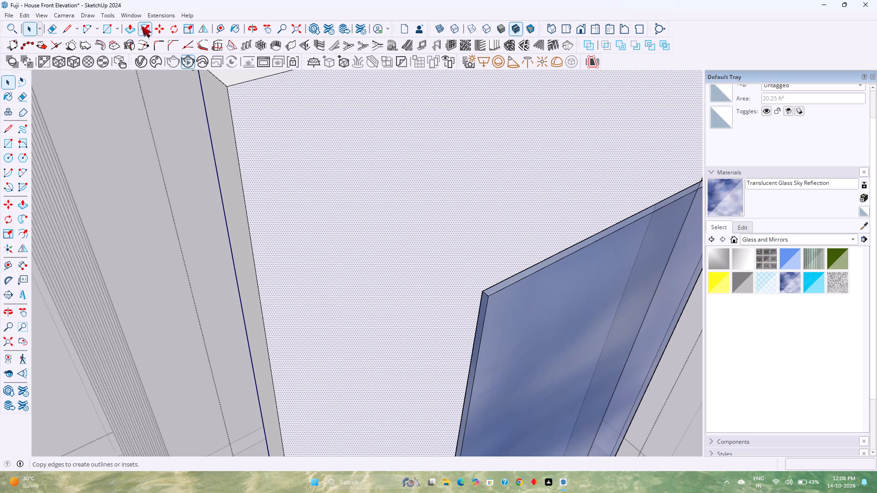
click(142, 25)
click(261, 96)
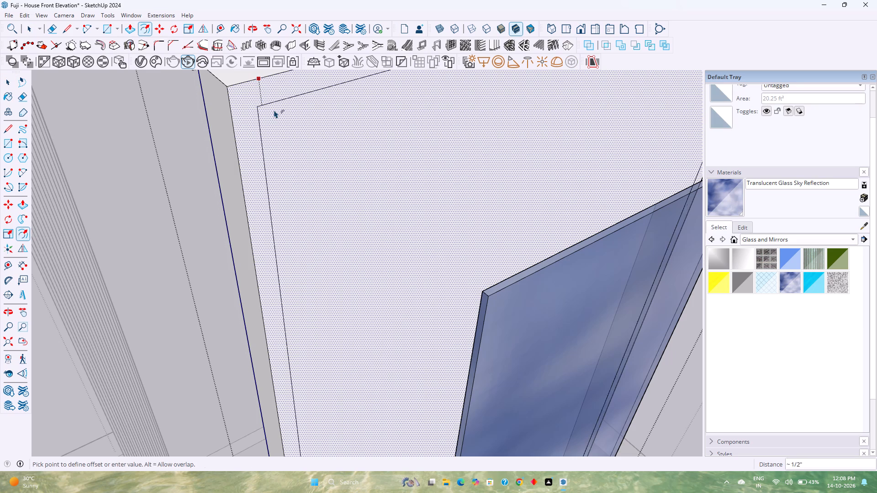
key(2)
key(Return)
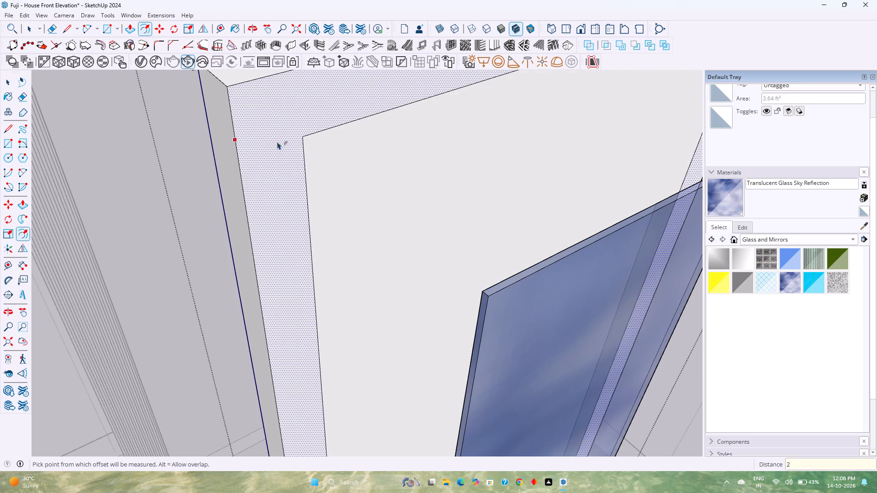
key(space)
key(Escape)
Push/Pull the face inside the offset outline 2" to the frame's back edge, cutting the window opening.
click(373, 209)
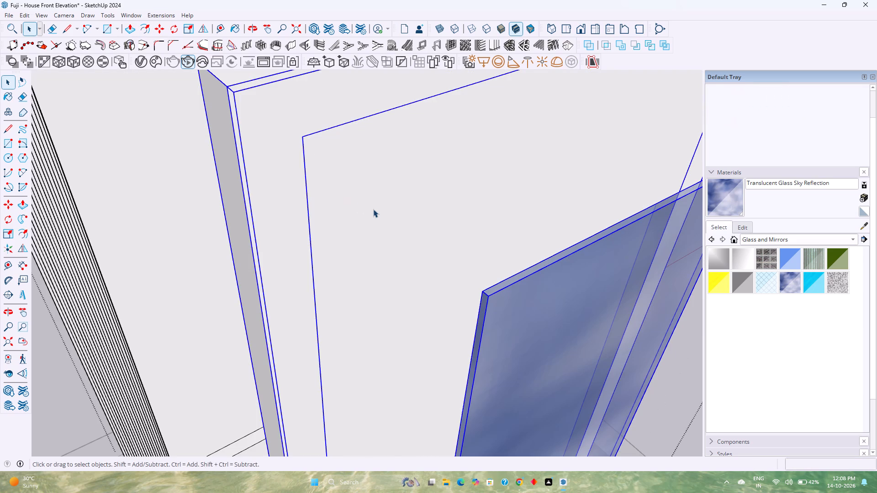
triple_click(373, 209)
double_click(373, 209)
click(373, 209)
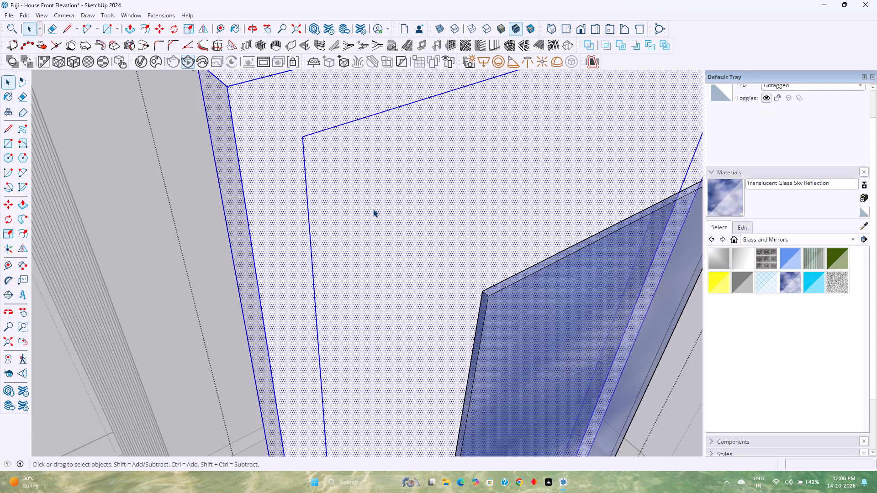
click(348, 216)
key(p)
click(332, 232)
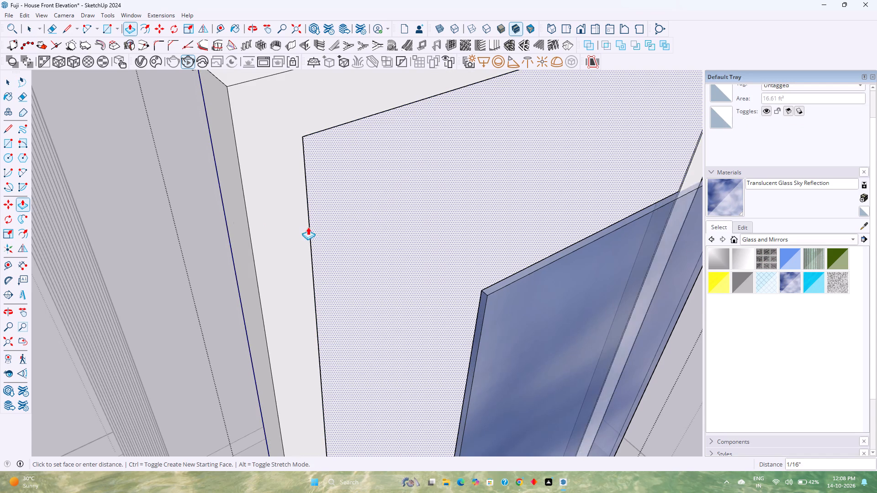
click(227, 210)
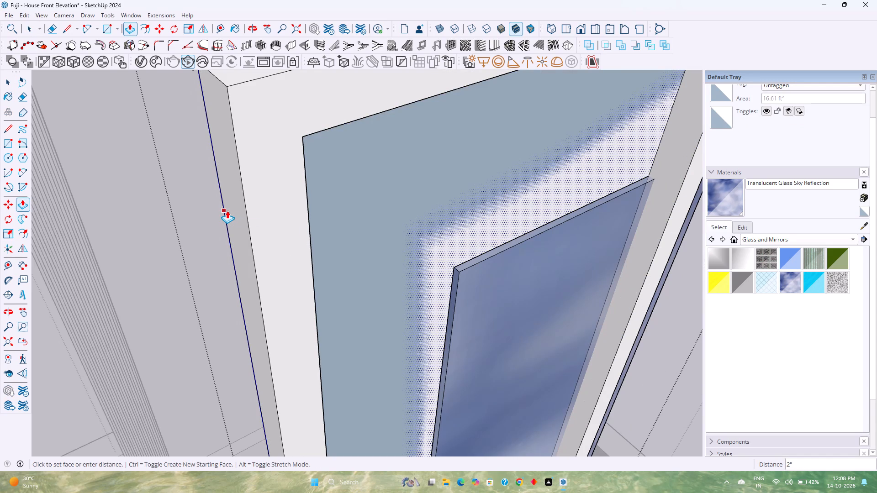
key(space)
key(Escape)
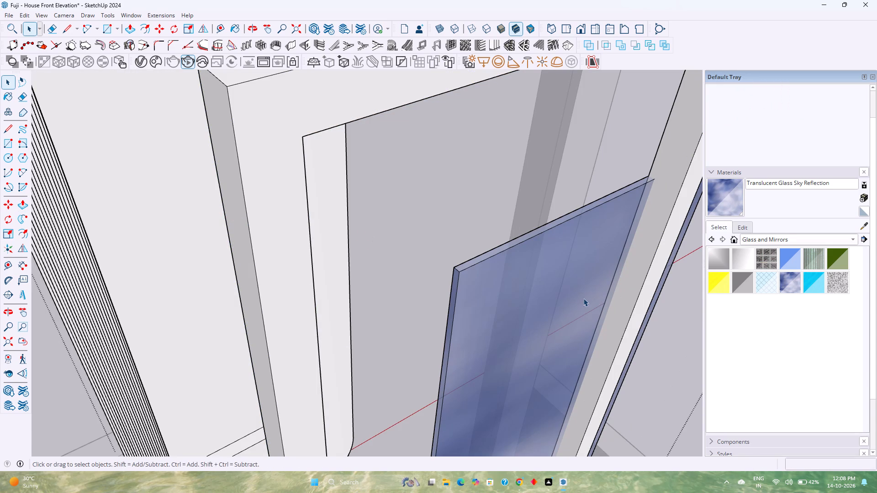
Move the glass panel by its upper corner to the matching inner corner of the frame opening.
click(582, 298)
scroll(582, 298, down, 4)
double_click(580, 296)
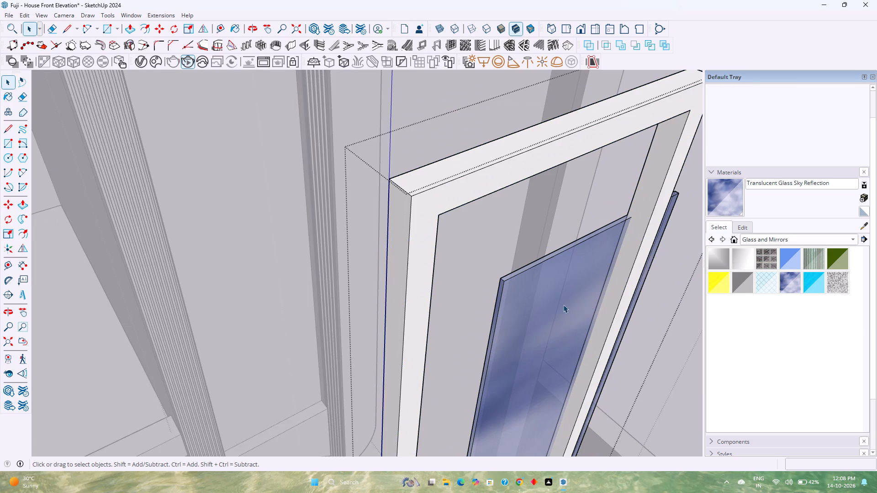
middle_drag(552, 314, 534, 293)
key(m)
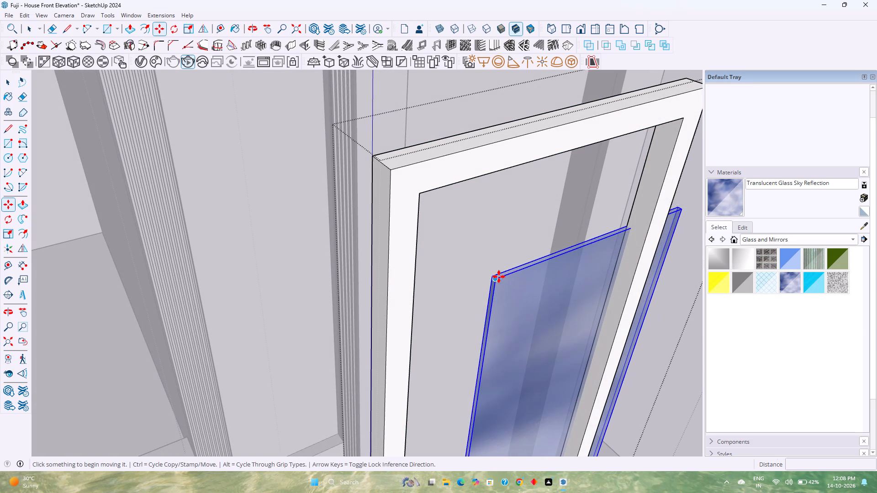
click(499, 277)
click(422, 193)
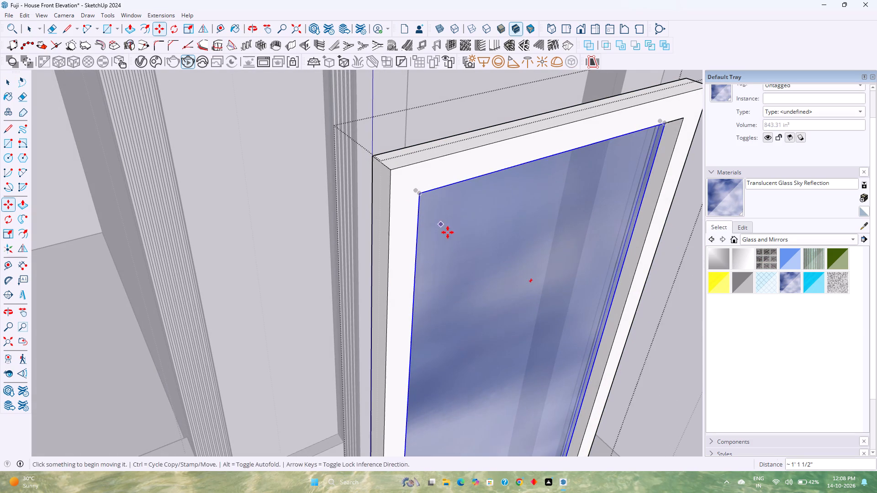
Examine how the glass panel fits the frame opening at its top, side and bottom edges.
middle_drag(449, 232, 423, 195)
scroll(430, 201, down, 1)
middle_drag(430, 201, 550, 168)
middle_click(550, 167)
scroll(563, 174, down, 1)
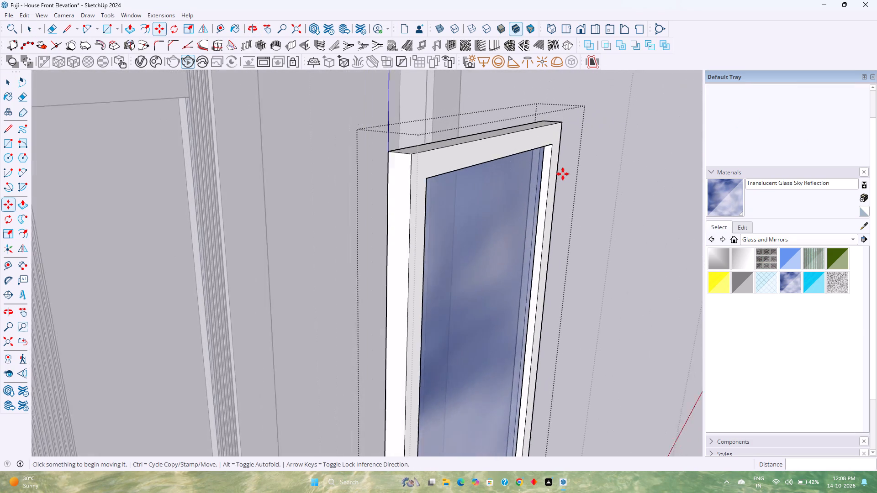
scroll(563, 174, down, 2)
scroll(513, 231, down, 3)
middle_drag(544, 219, 557, 182)
scroll(541, 169, up, 4)
middle_drag(474, 195, 519, 175)
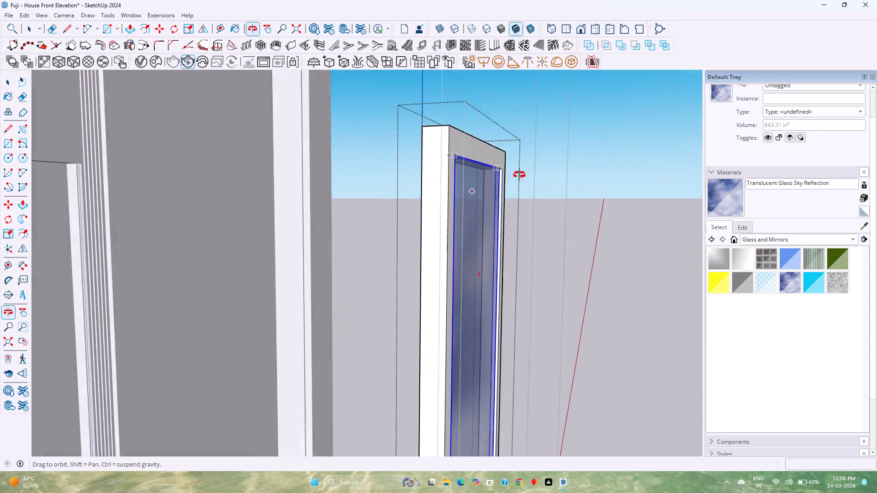
middle_drag(519, 175, 523, 156)
scroll(491, 177, up, 13)
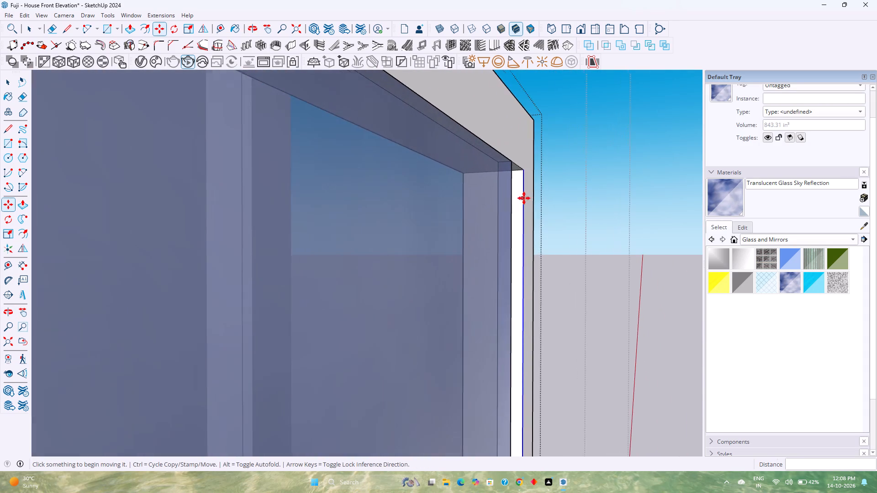
middle_drag(524, 198, 349, 195)
middle_drag(345, 197, 306, 206)
middle_click(306, 207)
scroll(301, 212, down, 13)
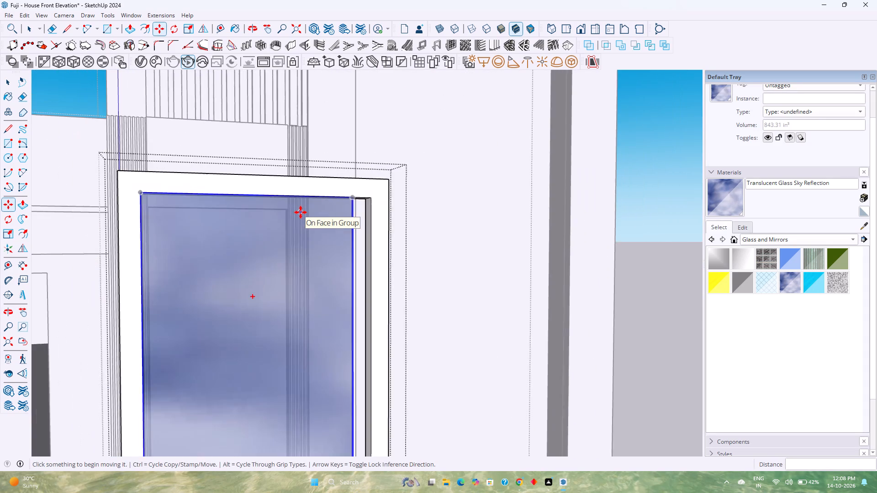
scroll(301, 212, down, 15)
scroll(305, 275, down, 3)
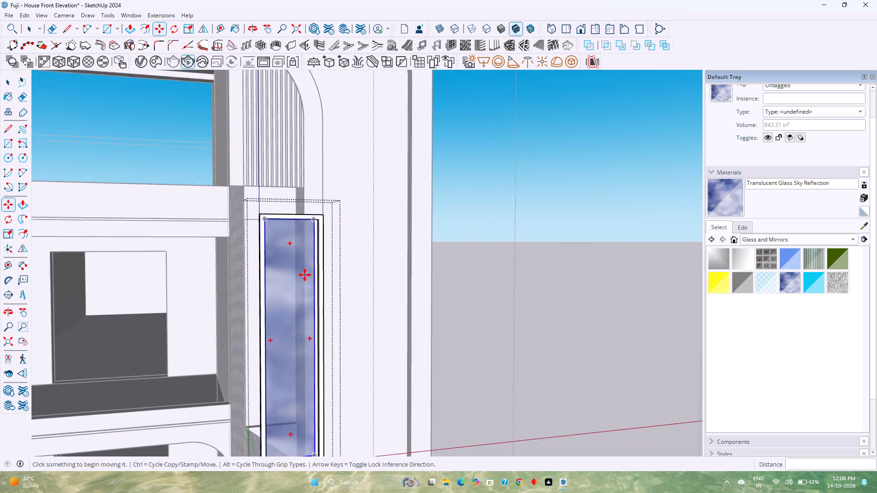
scroll(305, 275, down, 2)
shift+middle_drag(312, 289, 332, 251)
scroll(319, 383, up, 5)
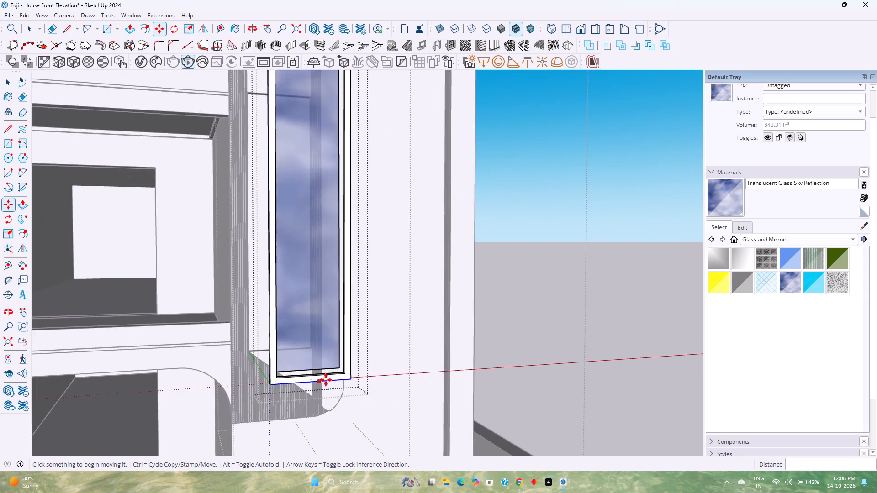
scroll(326, 380, up, 7)
middle_drag(309, 354, 236, 355)
middle_click(234, 355)
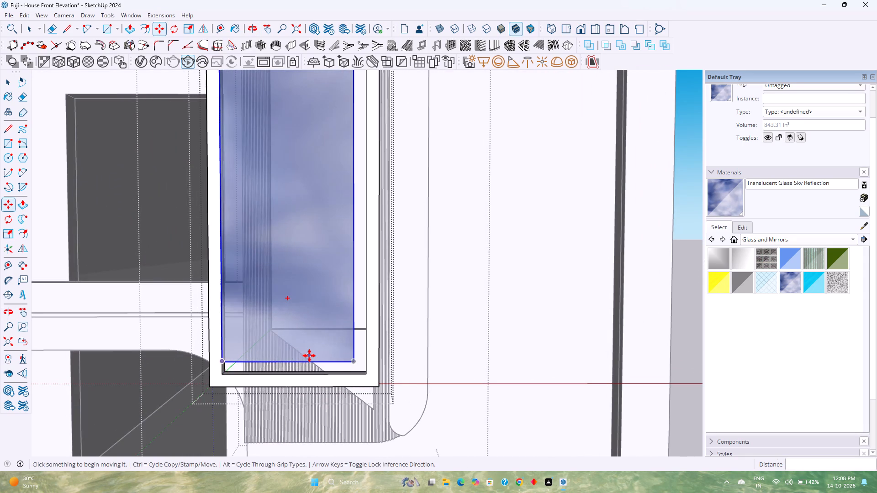
scroll(326, 356, down, 4)
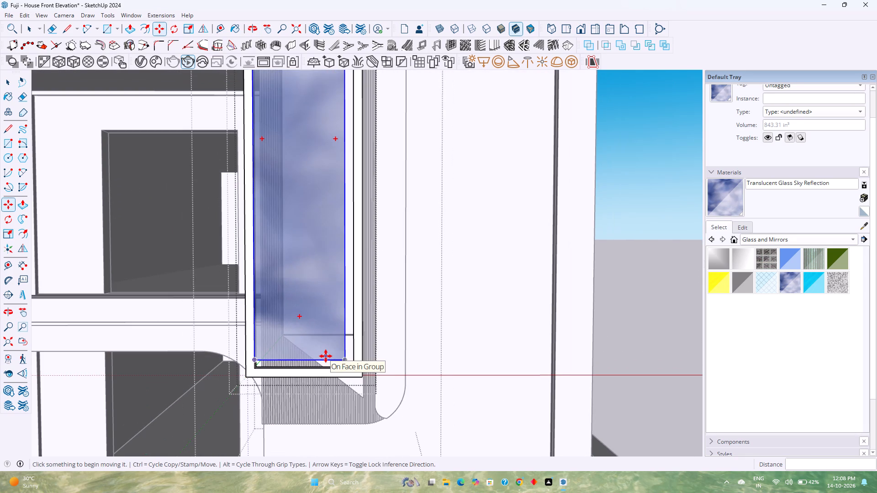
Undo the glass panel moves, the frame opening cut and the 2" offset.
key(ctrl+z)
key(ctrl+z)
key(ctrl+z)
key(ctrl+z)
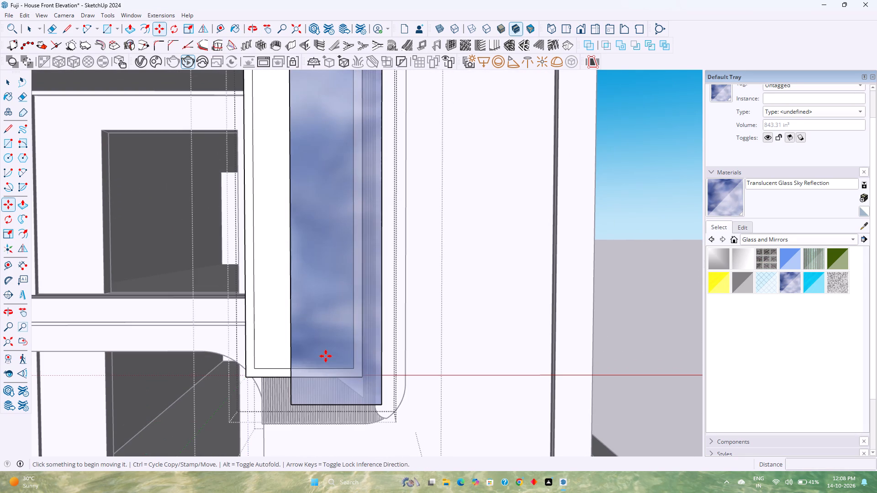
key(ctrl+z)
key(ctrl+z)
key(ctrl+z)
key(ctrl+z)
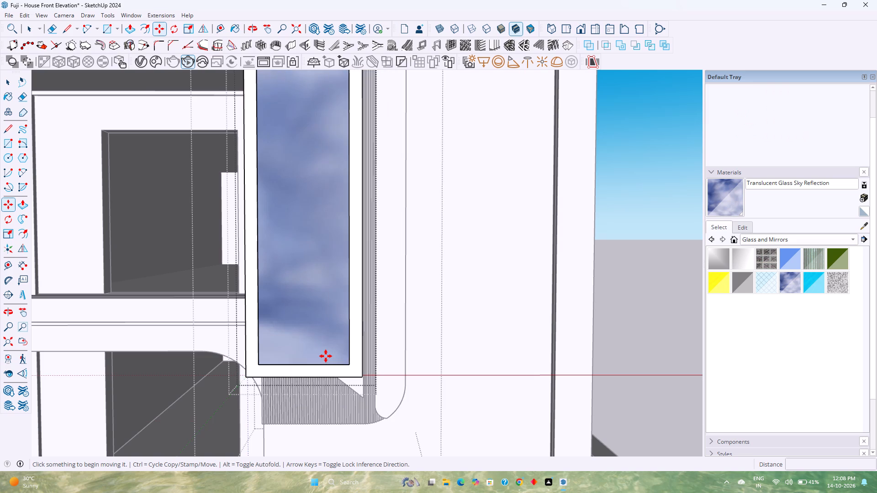
Move the glass panel about 5' 3" sideways along the red axis, clear of the frame.
key(space)
scroll(329, 350, down, 5)
shift+middle_drag(329, 345, 345, 413)
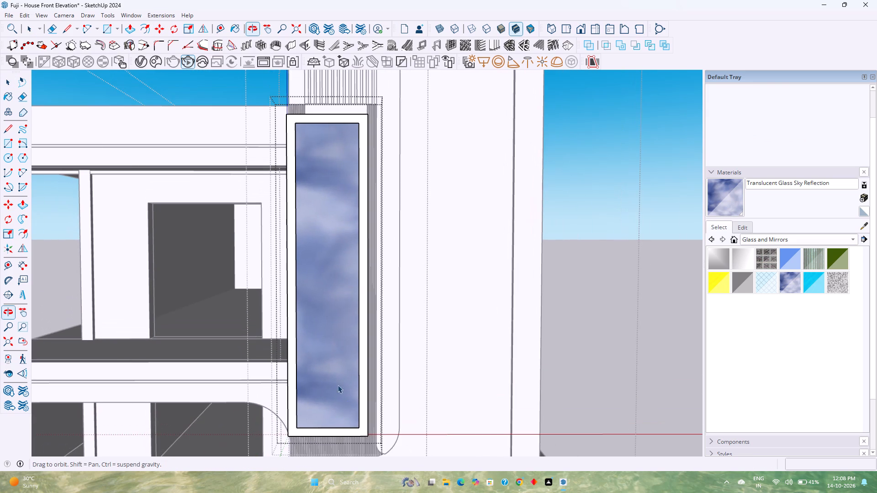
click(330, 248)
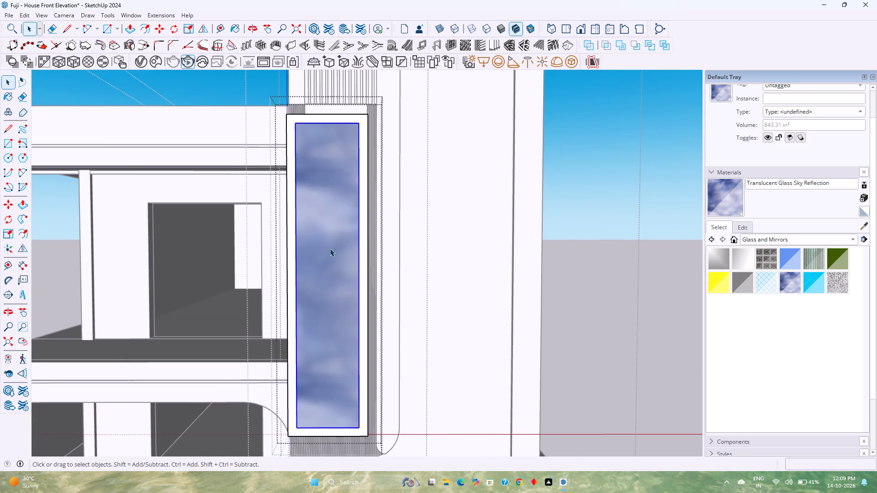
key(m)
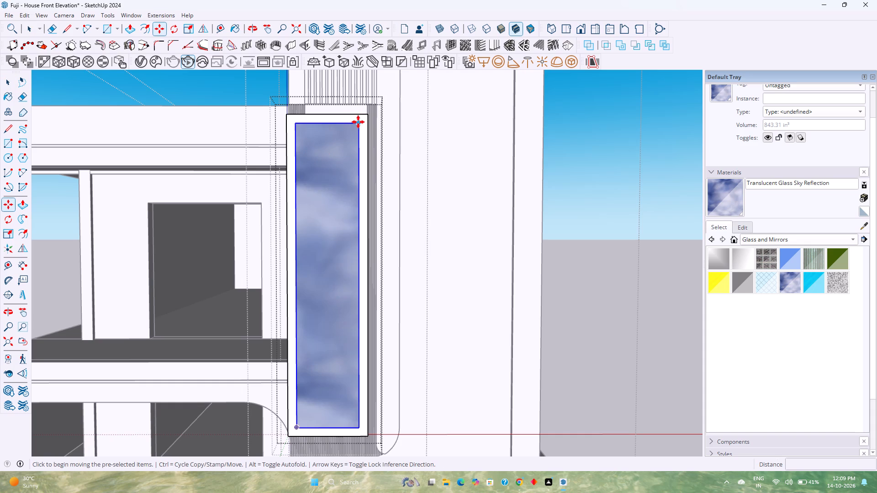
click(358, 122)
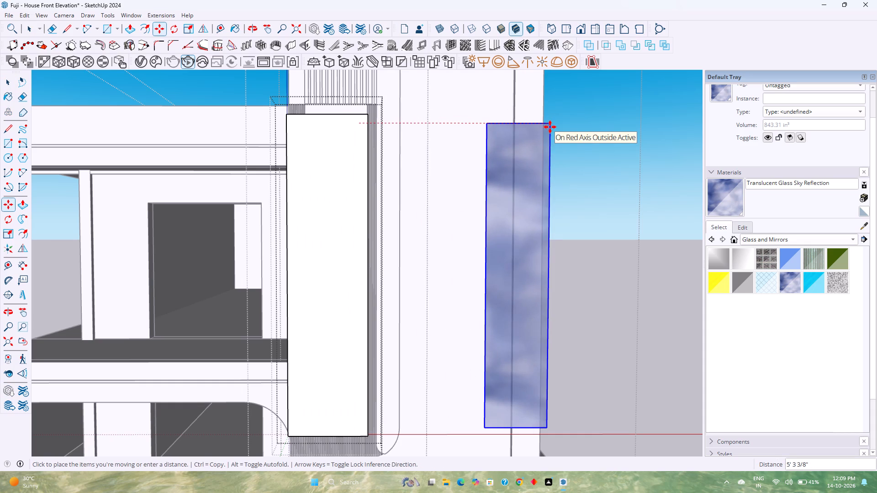
click(550, 127)
key(space)
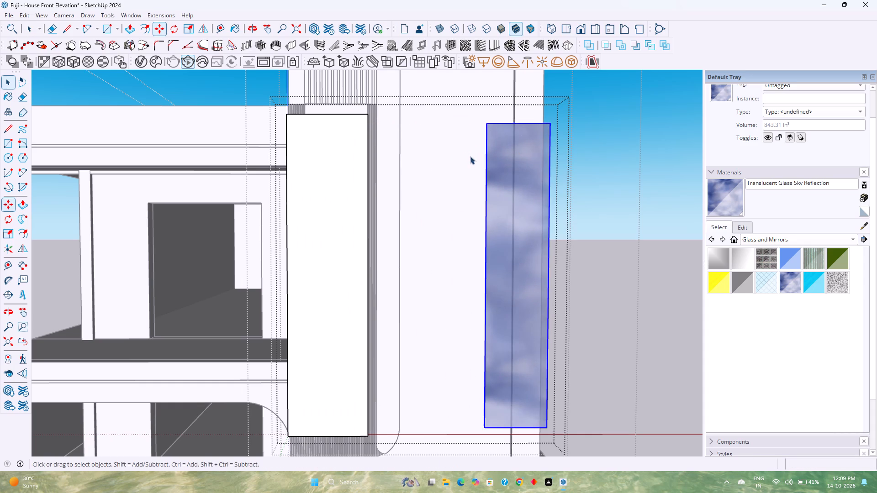
Offset the white window panel's front face edges inward by 3" to outline the frame.
click(331, 199)
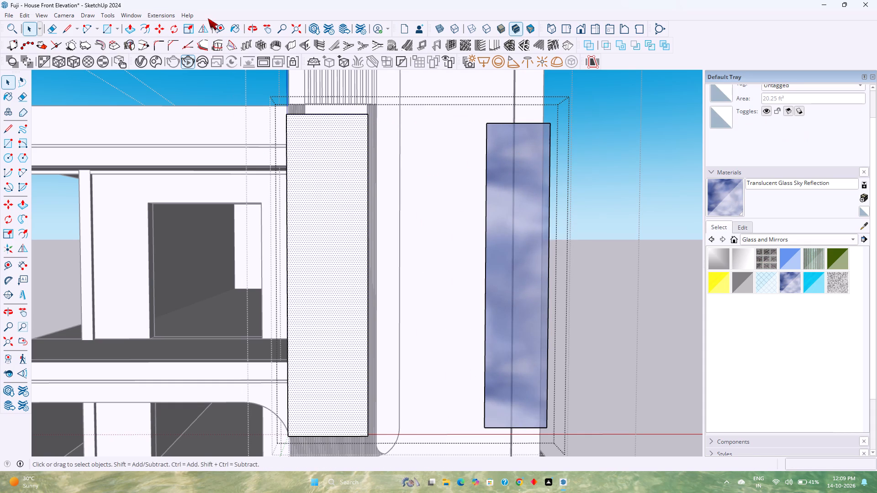
click(143, 24)
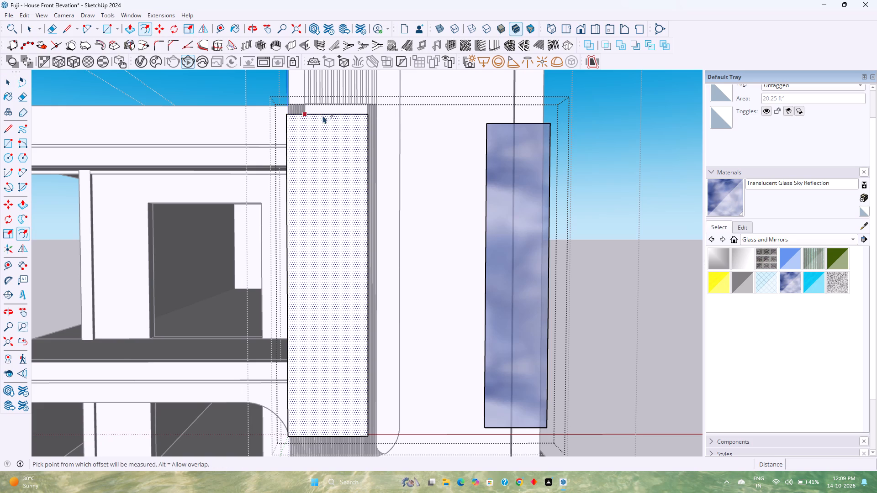
click(327, 121)
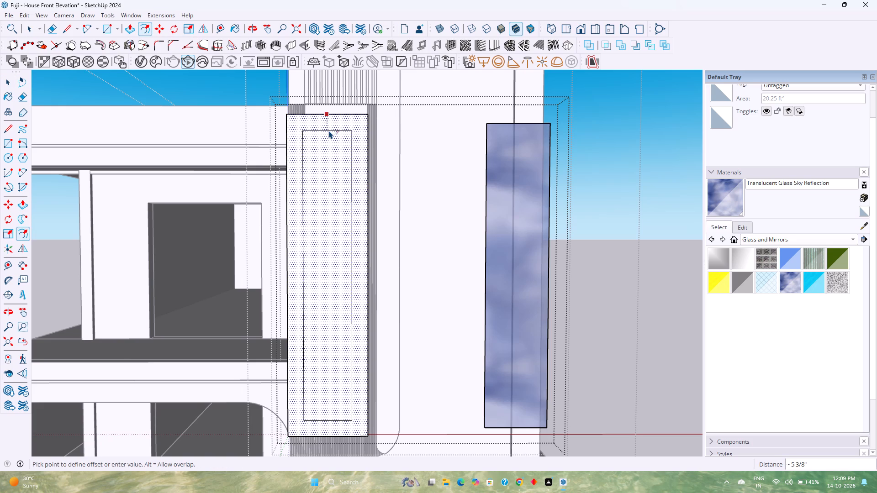
key(2)
key(Return)
key(3)
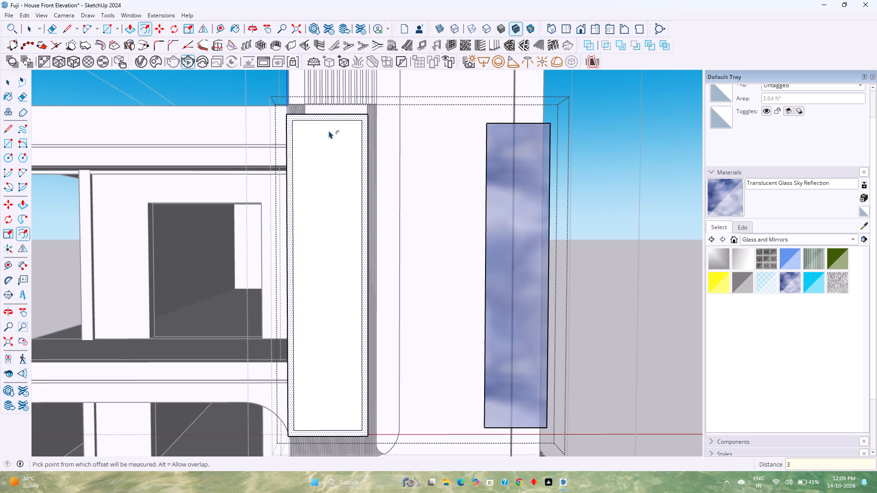
key(Return)
key(space)
Push the inner face back 2" through the panel's thickness to cut the frame opening.
scroll(316, 167, up, 2)
click(316, 167)
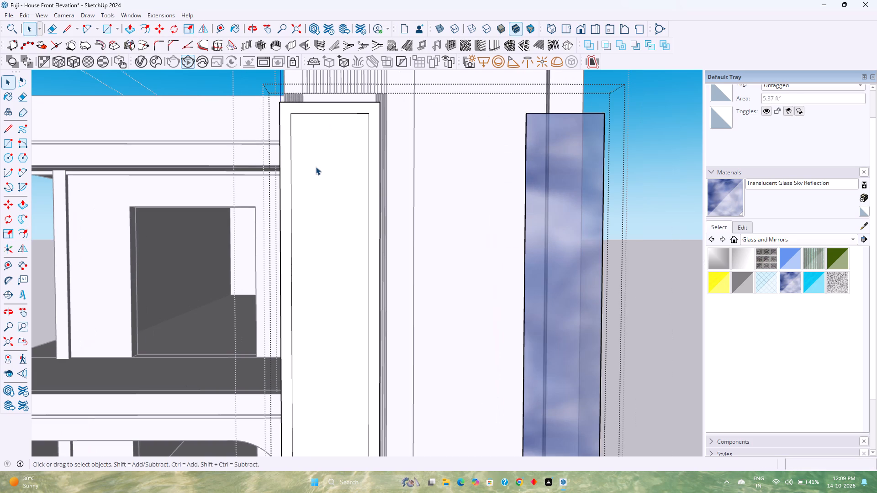
key(p)
click(320, 174)
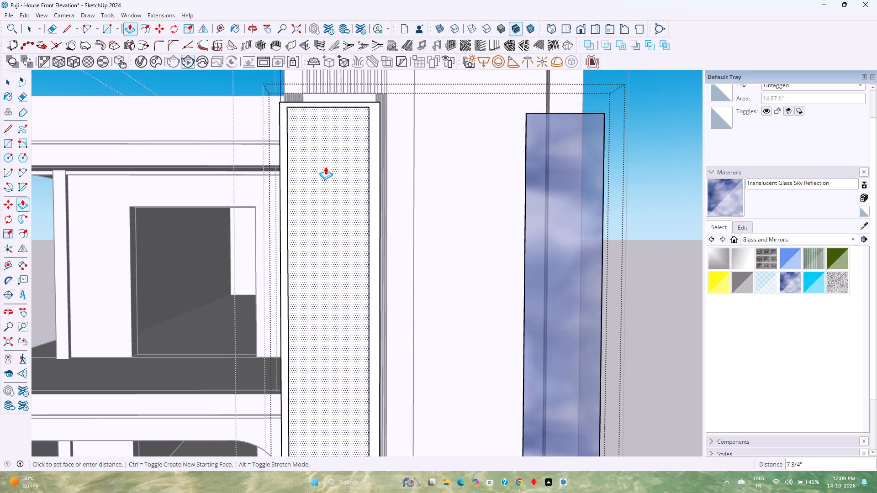
middle_drag(326, 167, 581, 214)
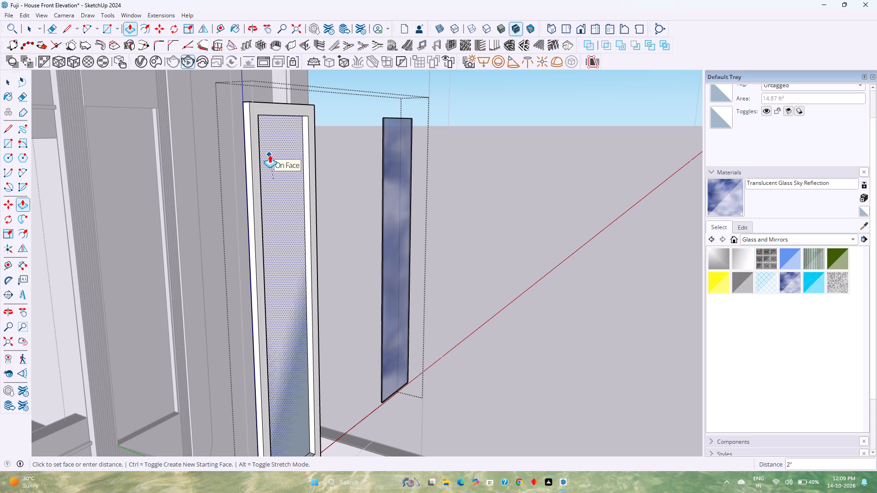
click(269, 155)
key(space)
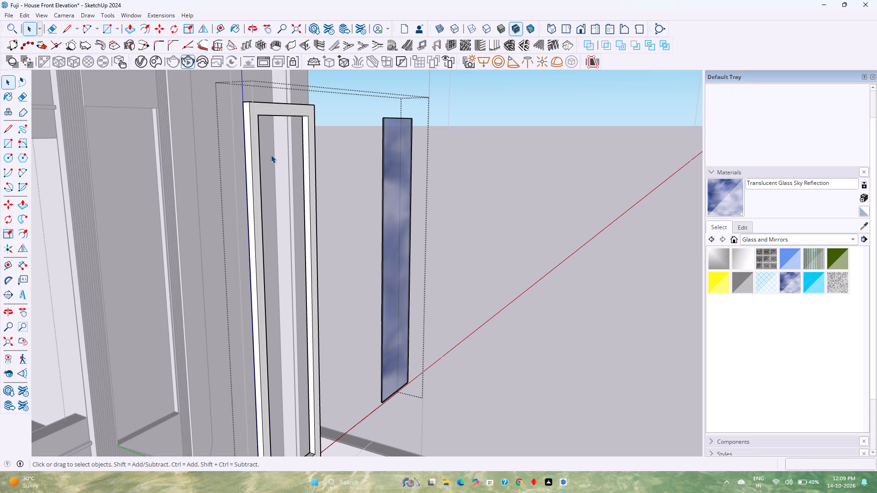
Move the glass panel by its lower corner to the matching inner lower corner of the frame opening.
click(391, 202)
middle_drag(392, 204, 359, 204)
middle_click(359, 204)
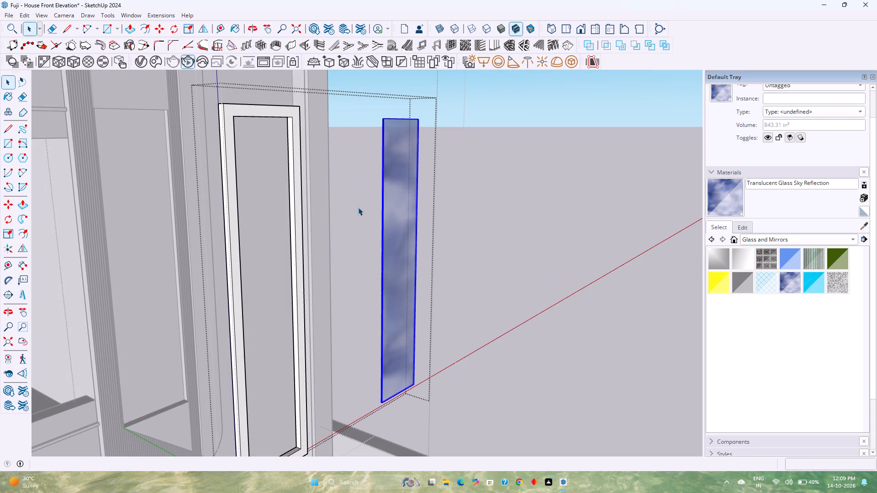
key(m)
shift+middle_drag(367, 271, 384, 197)
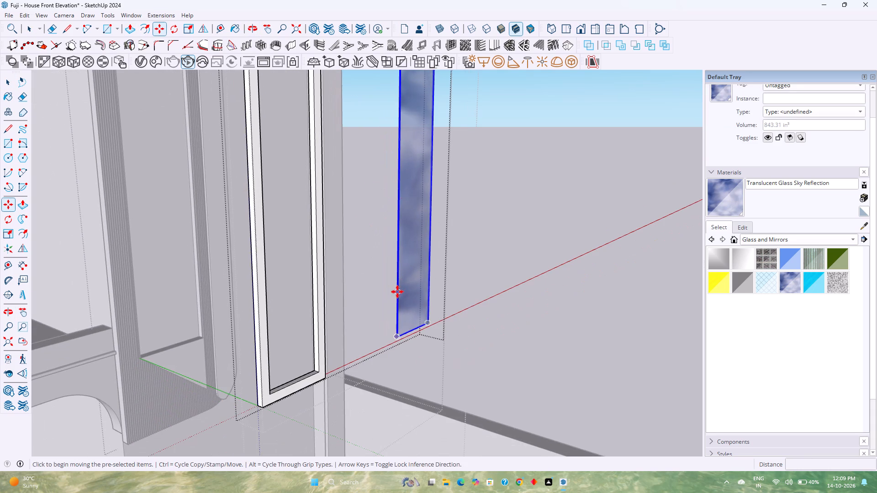
scroll(377, 368, up, 3)
scroll(402, 339, up, 20)
scroll(402, 339, up, 1)
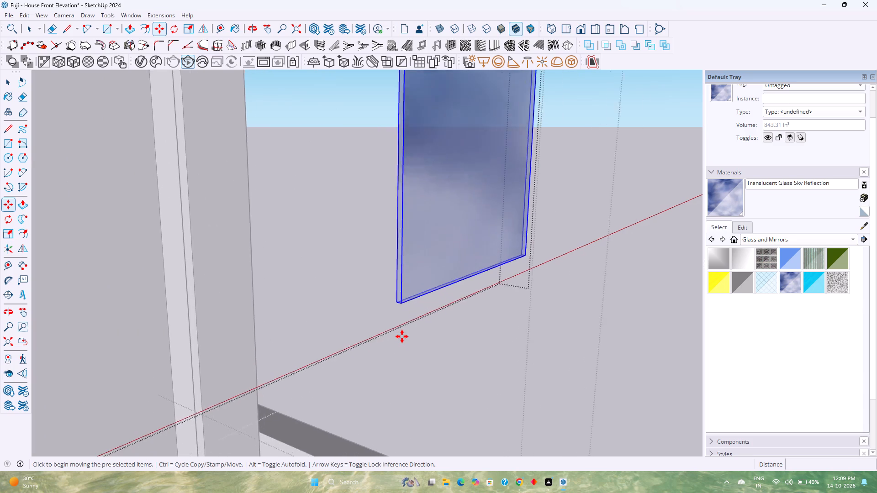
scroll(402, 336, up, 1)
click(402, 294)
scroll(377, 309, down, 15)
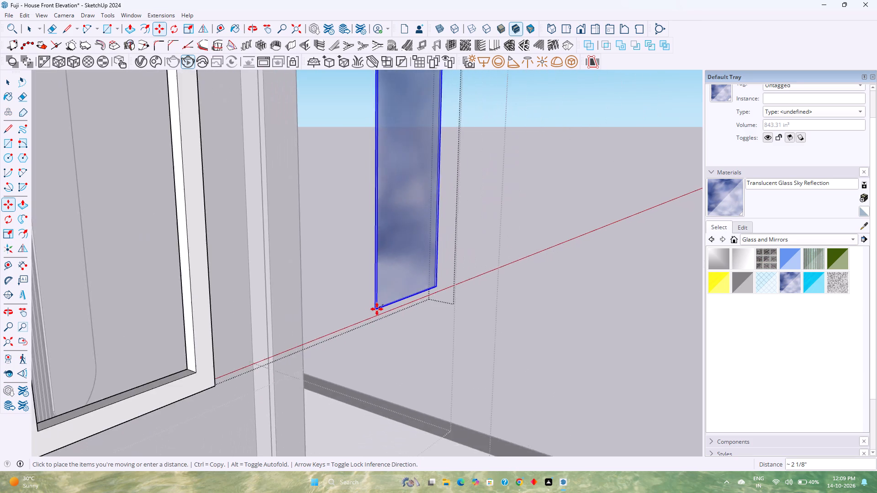
scroll(377, 309, down, 6)
click(186, 378)
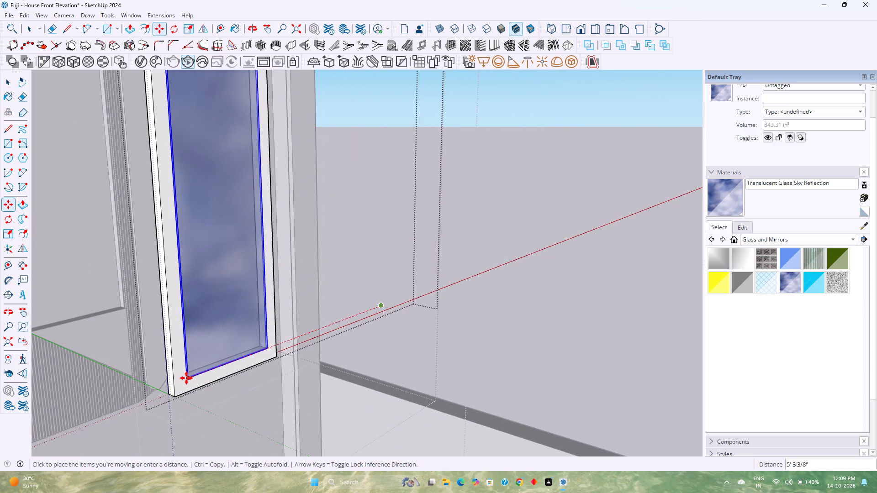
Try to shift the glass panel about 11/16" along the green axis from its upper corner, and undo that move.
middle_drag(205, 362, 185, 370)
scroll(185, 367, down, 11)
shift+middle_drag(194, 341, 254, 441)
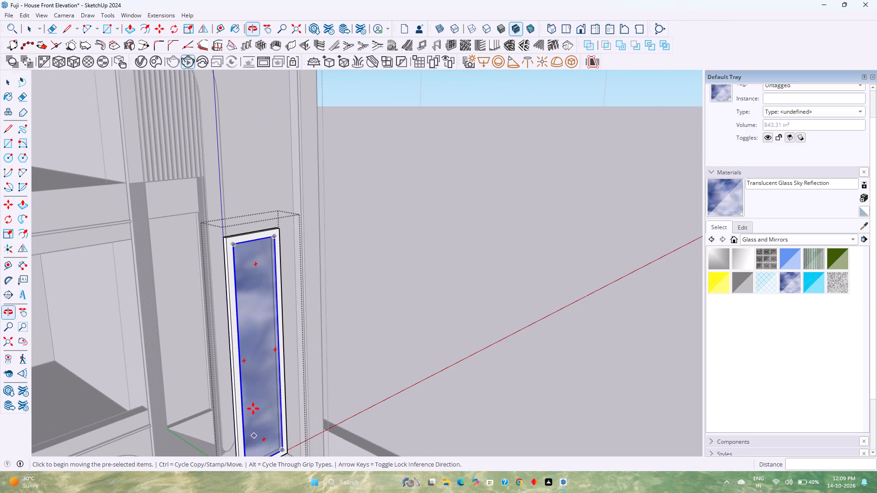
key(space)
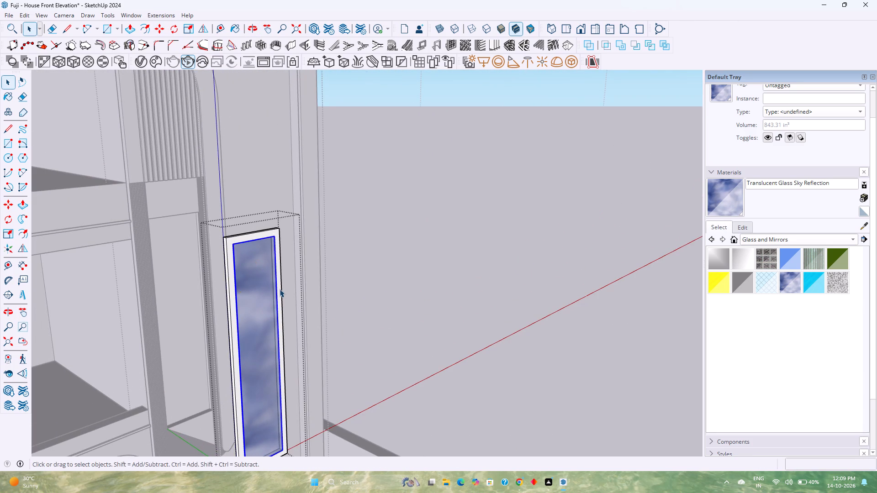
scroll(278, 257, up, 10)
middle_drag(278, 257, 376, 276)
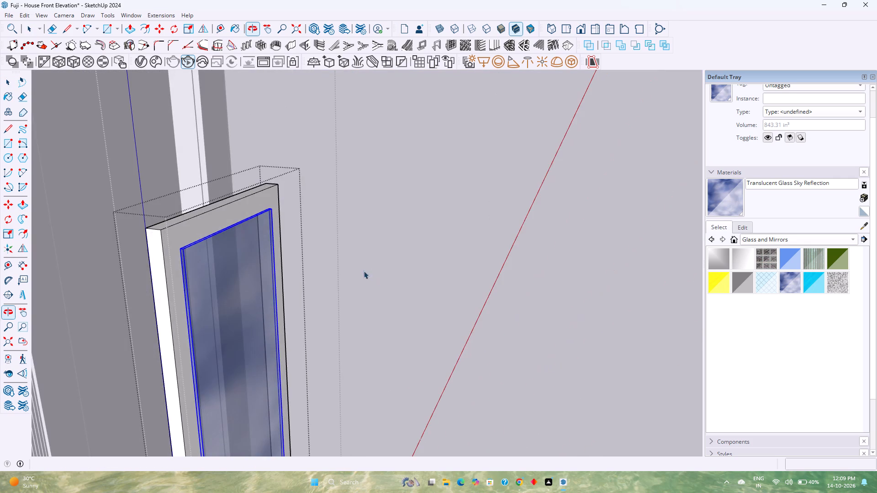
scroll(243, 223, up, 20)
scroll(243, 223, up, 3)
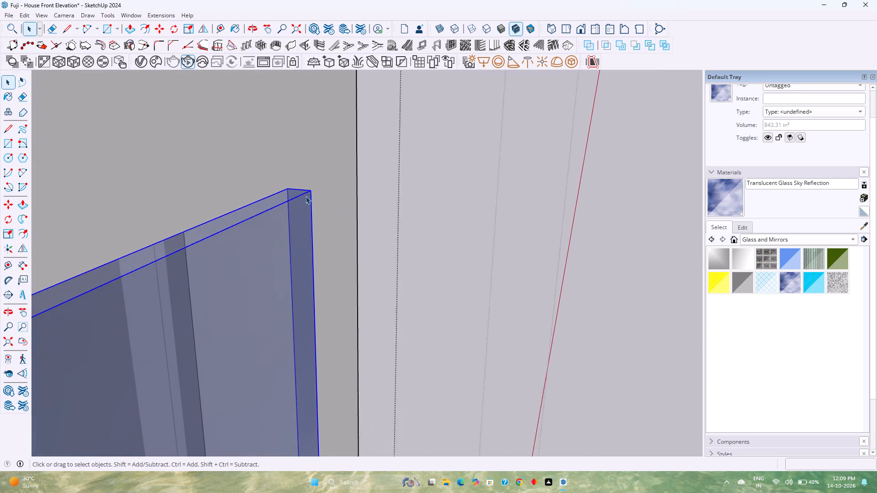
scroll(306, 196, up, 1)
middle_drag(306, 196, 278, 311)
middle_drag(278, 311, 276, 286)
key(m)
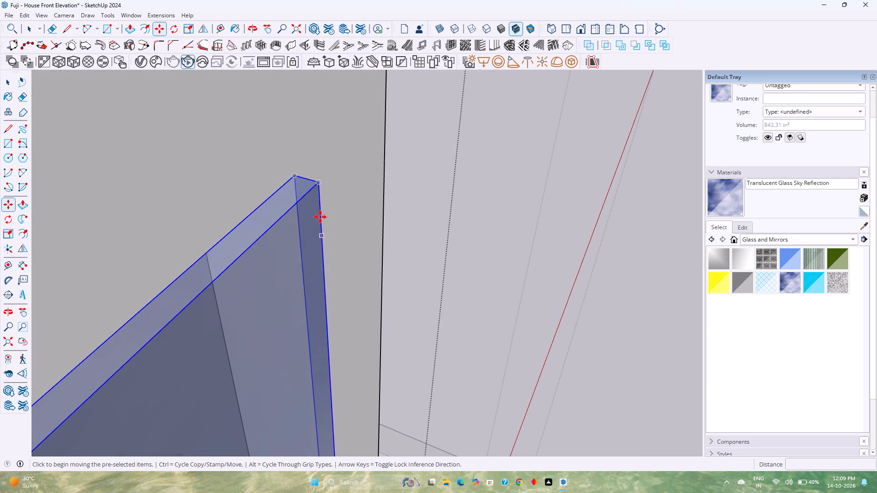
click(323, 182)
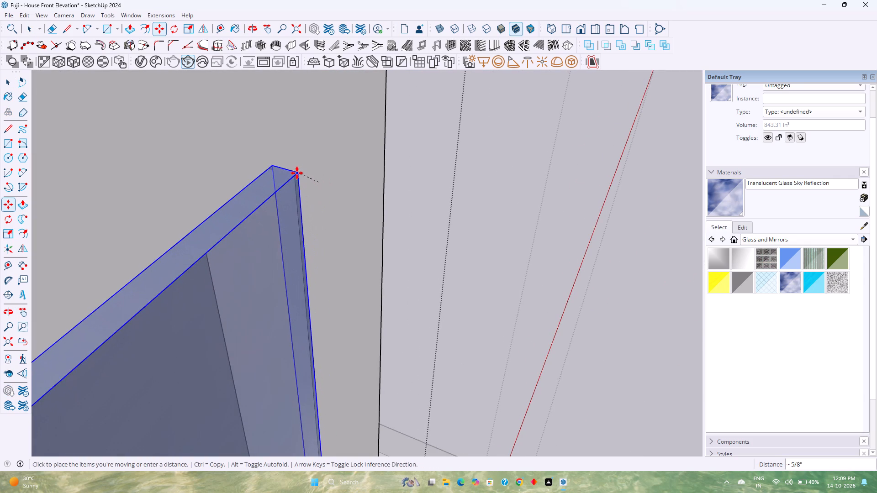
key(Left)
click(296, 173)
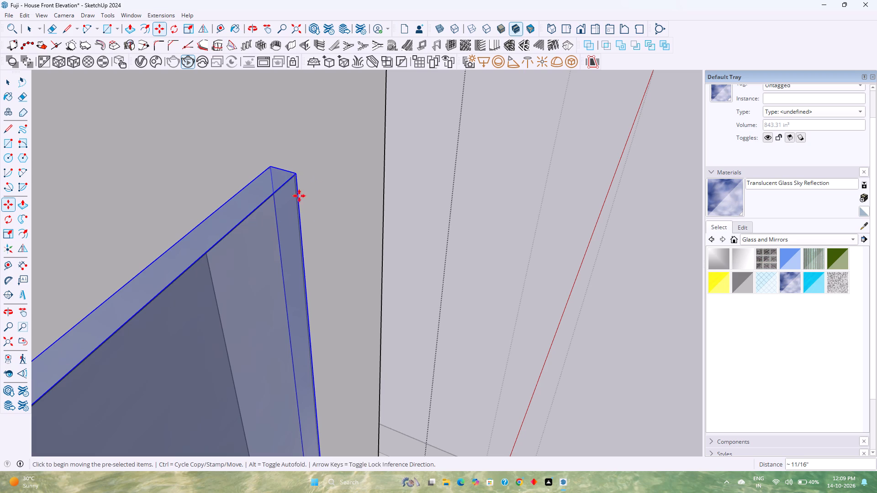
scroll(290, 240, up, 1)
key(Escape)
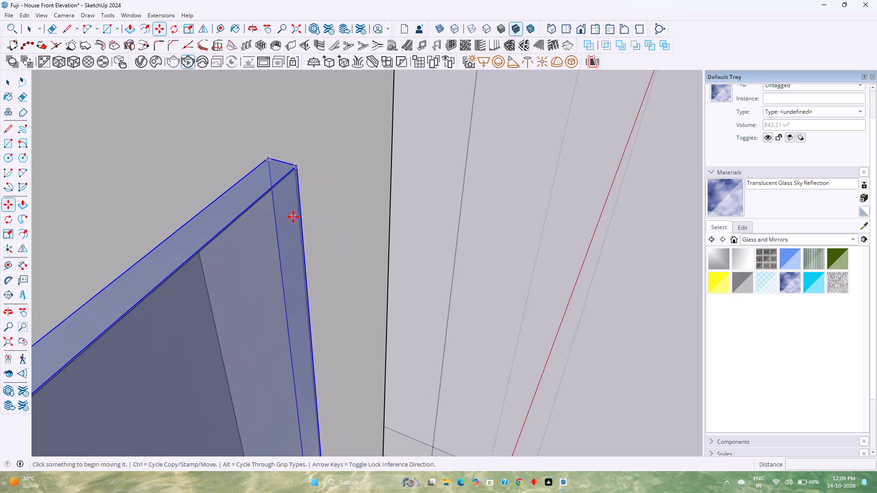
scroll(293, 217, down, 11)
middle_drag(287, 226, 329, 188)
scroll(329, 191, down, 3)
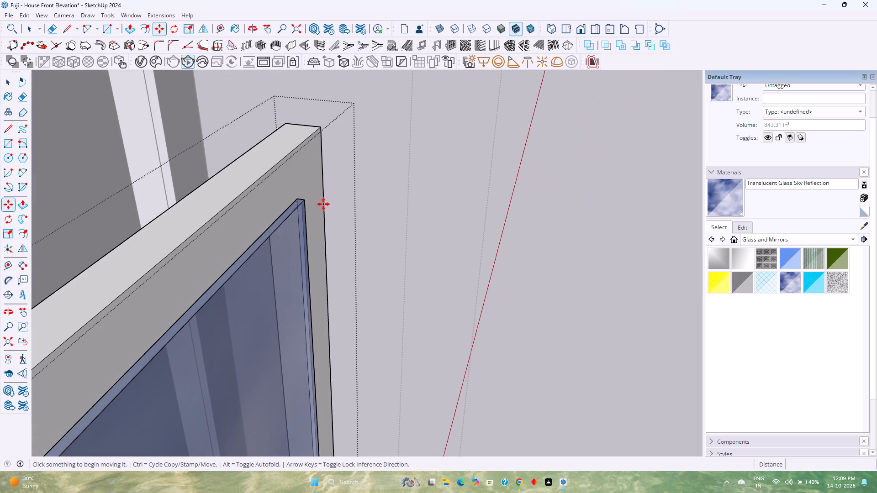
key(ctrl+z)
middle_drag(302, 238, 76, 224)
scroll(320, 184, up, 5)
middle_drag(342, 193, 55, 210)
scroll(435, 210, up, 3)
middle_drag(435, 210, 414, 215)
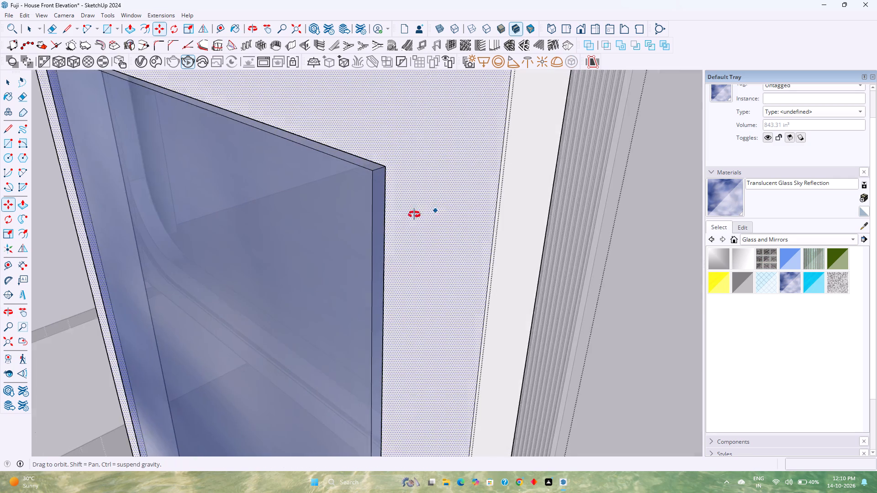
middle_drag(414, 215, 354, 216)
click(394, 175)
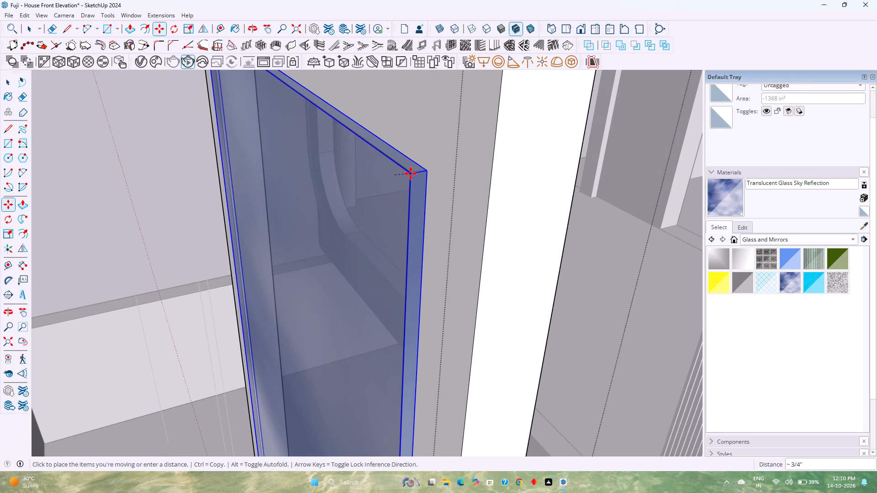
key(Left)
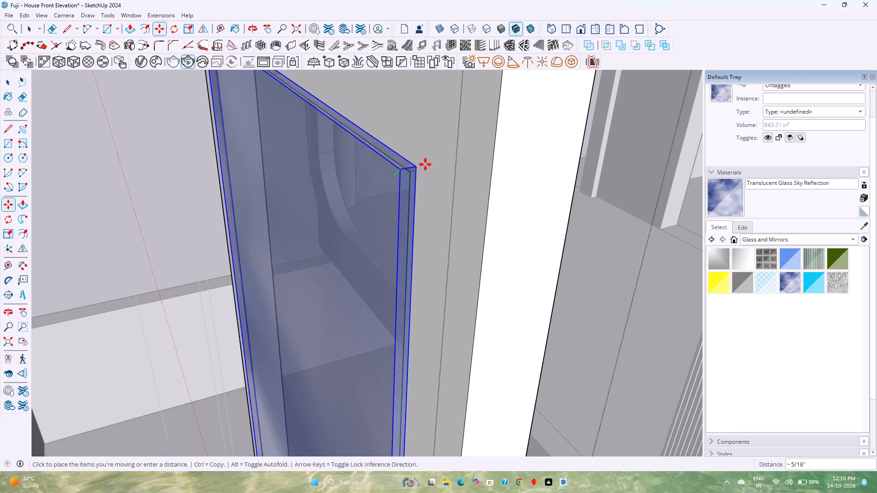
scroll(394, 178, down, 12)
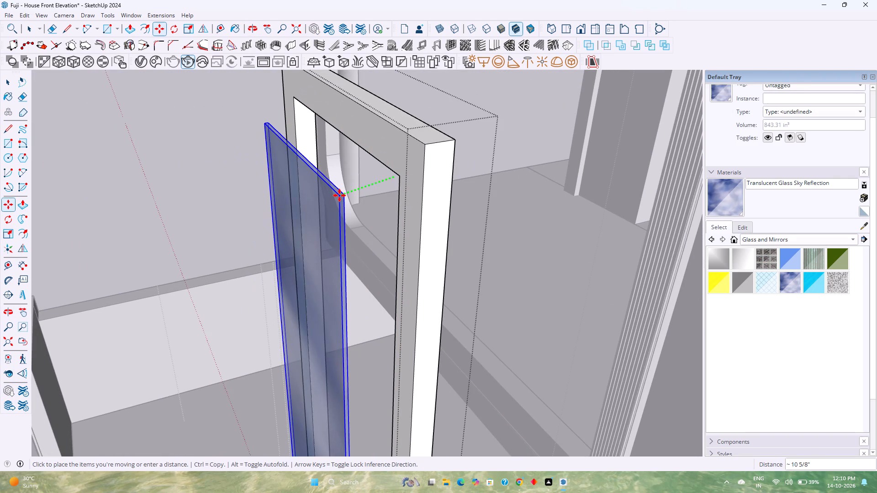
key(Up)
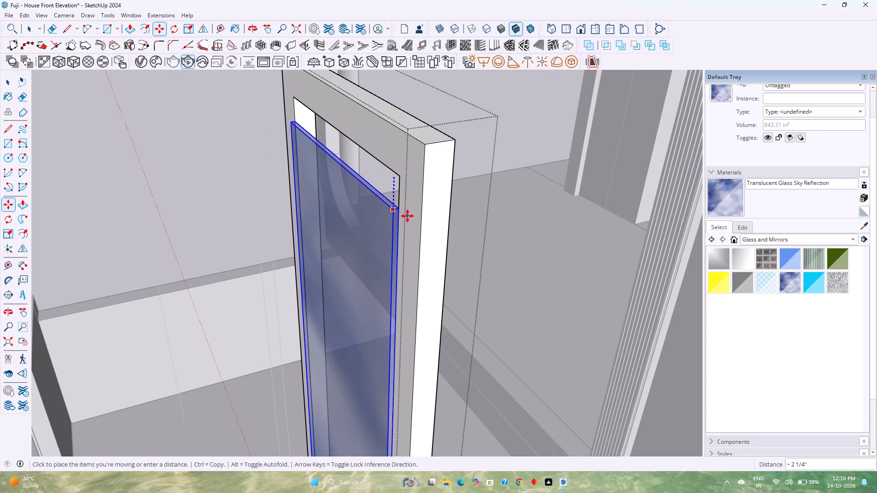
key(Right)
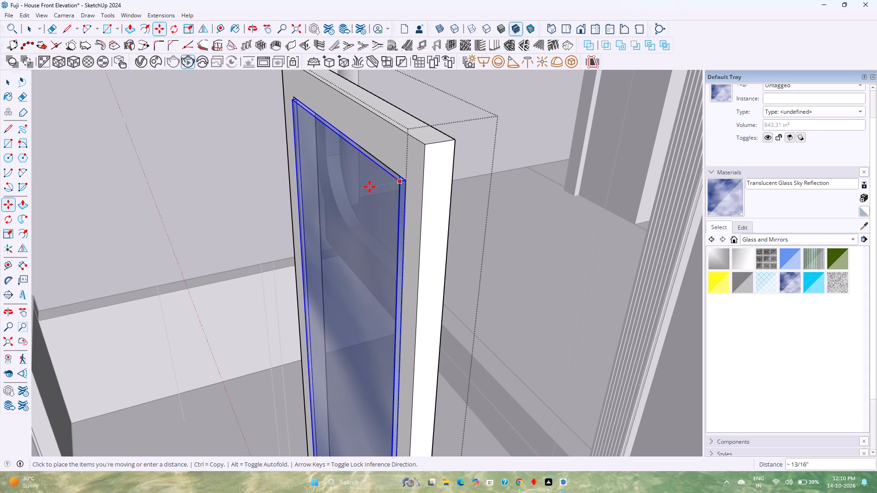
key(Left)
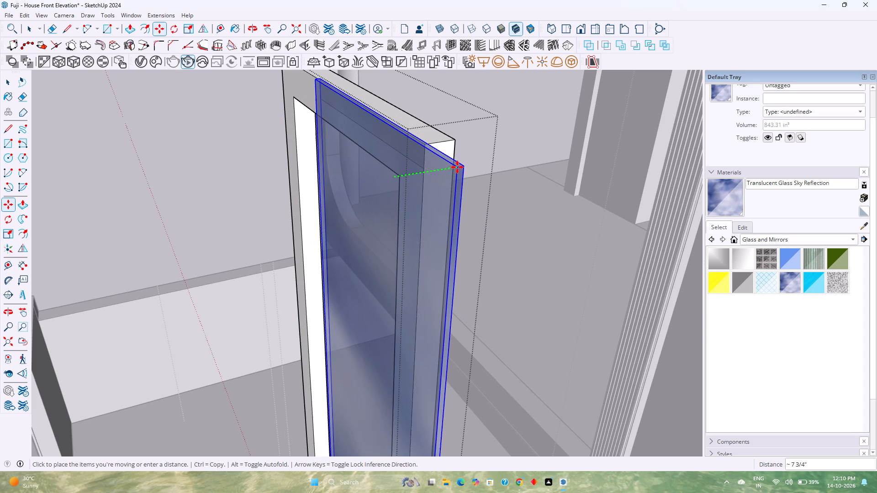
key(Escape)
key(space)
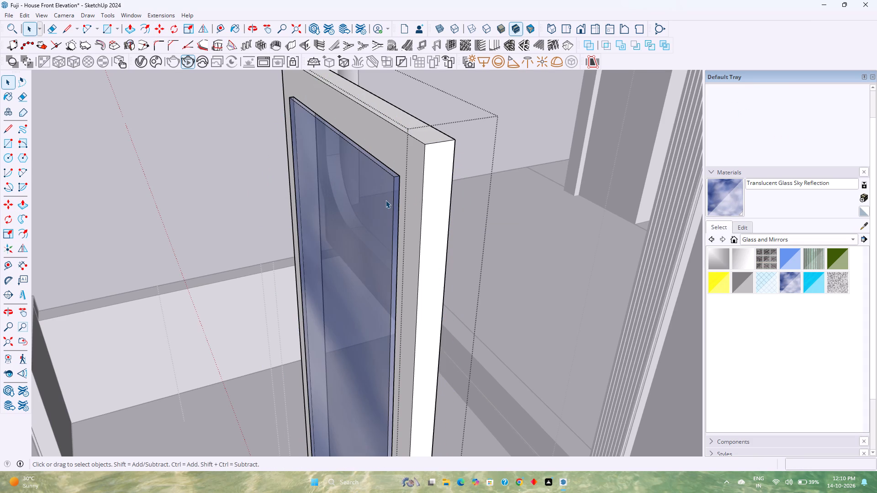
Cut the glass panel out of the frame opening.
click(386, 200)
key(m)
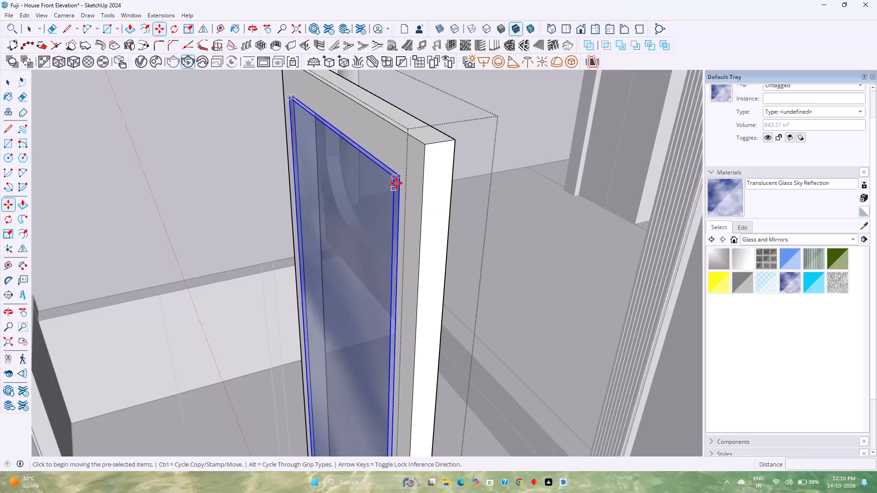
key(space)
scroll(379, 194, up, 1)
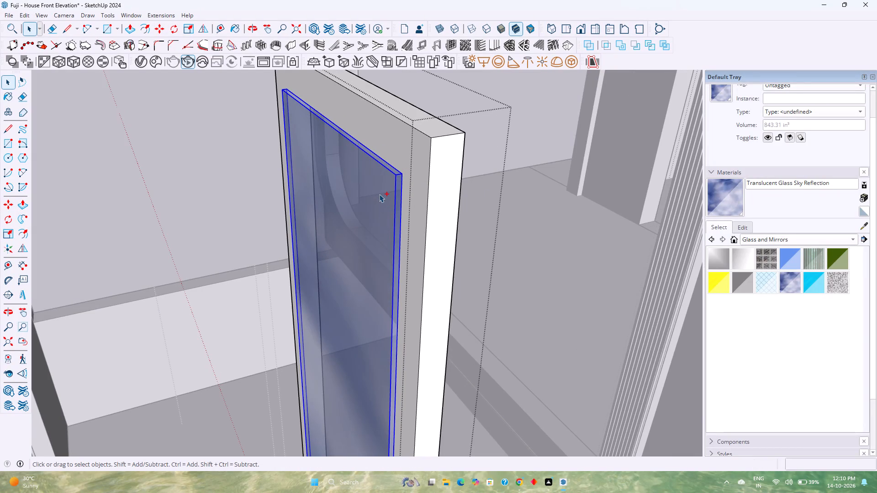
key(ctrl+x)
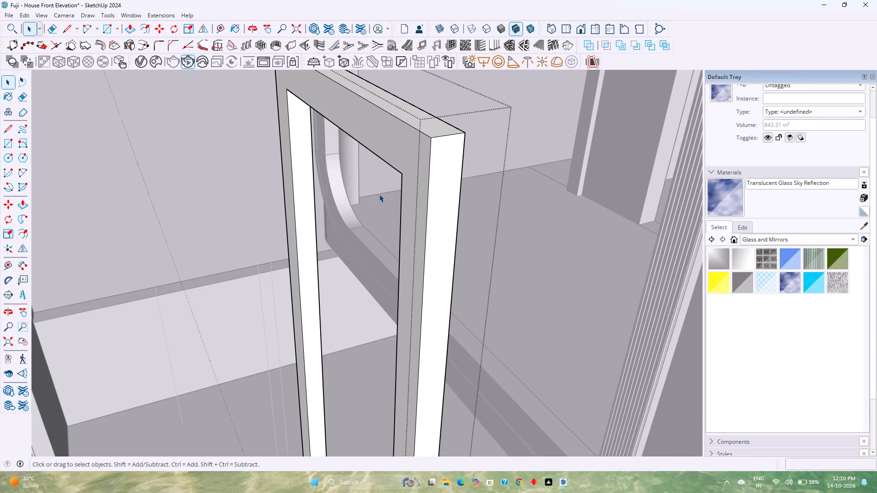
Paste the cut glass panel into the frame, placing it at the upper inner corner of the frame opening.
double_click(429, 166)
scroll(414, 172, up, 3)
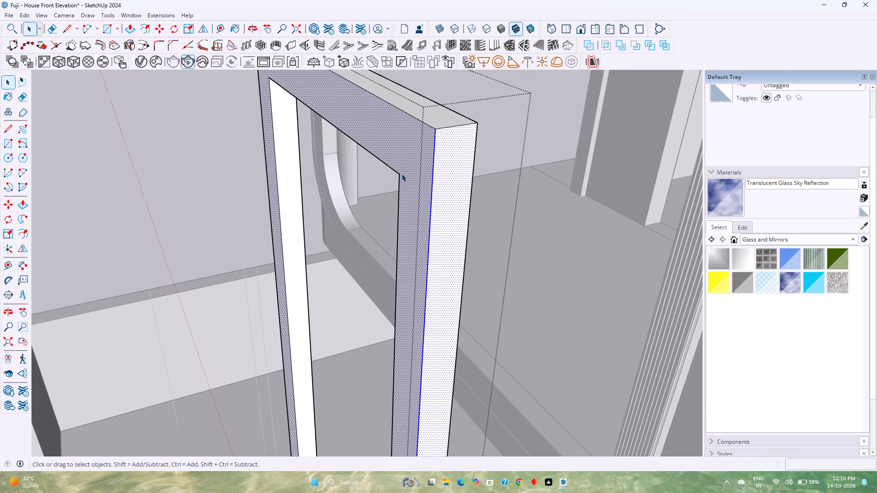
scroll(402, 173, down, 5)
shift+middle_drag(370, 187, 496, 300)
scroll(461, 308, up, 1)
scroll(571, 312, down, 3)
shift+middle_drag(551, 310, 340, 177)
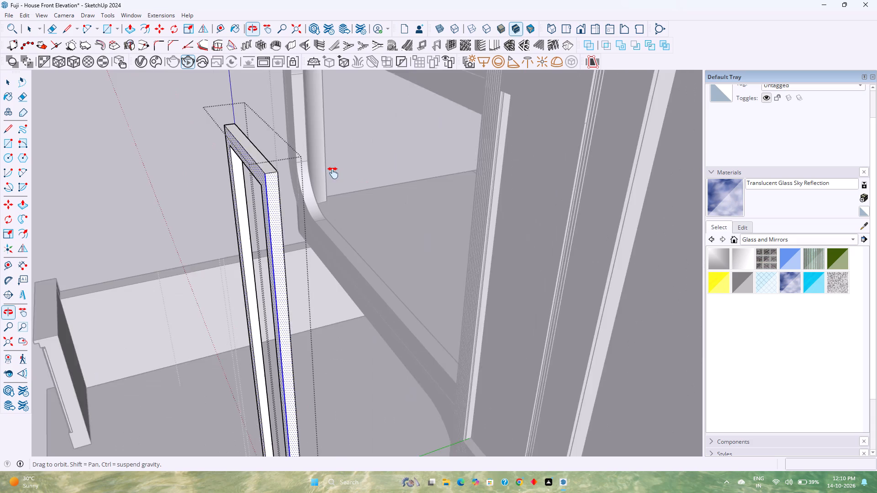
scroll(324, 170, up, 1)
scroll(324, 170, down, 1)
shift+middle_drag(241, 226, 309, 199)
scroll(309, 199, down, 5)
shift+middle_drag(309, 199, 301, 262)
middle_drag(299, 264, 364, 233)
key(ctrl+v)
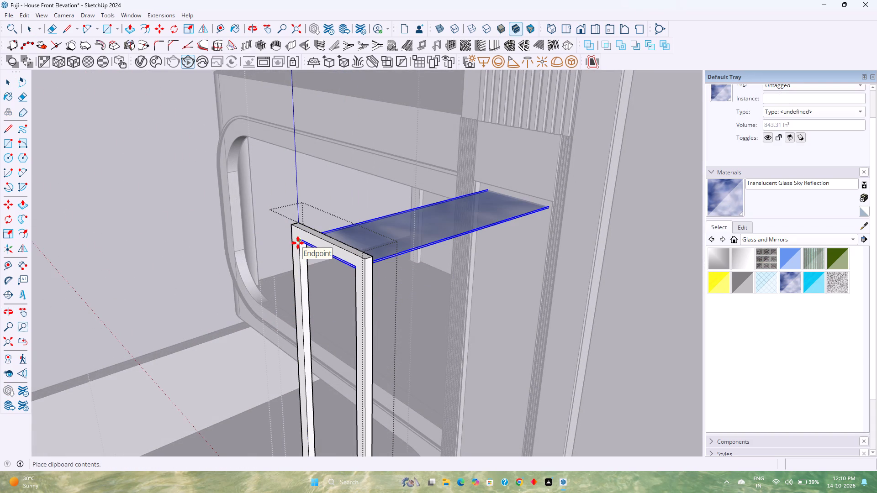
scroll(298, 243, up, 12)
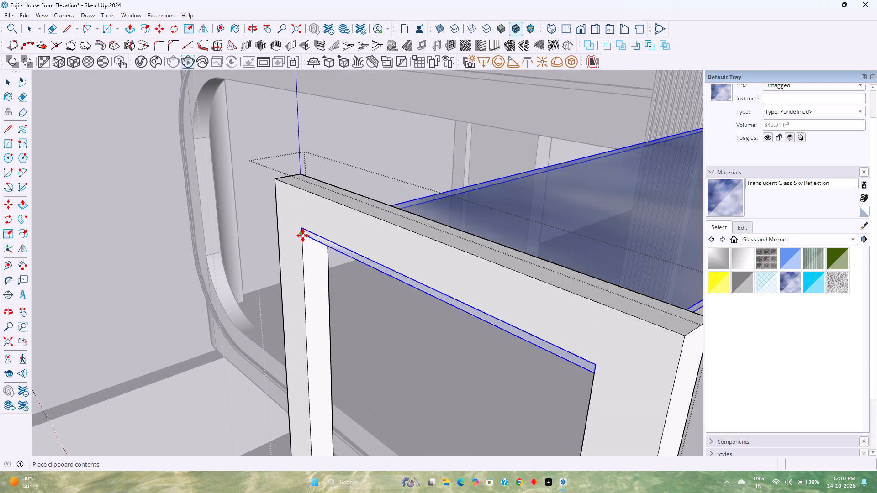
click(303, 236)
Rotate the pasted glass panel 90° about the red axis from the opening's upper corner so it stands upright in the frame.
scroll(303, 236, down, 4)
scroll(375, 308, down, 5)
shift+middle_drag(375, 308, 362, 301)
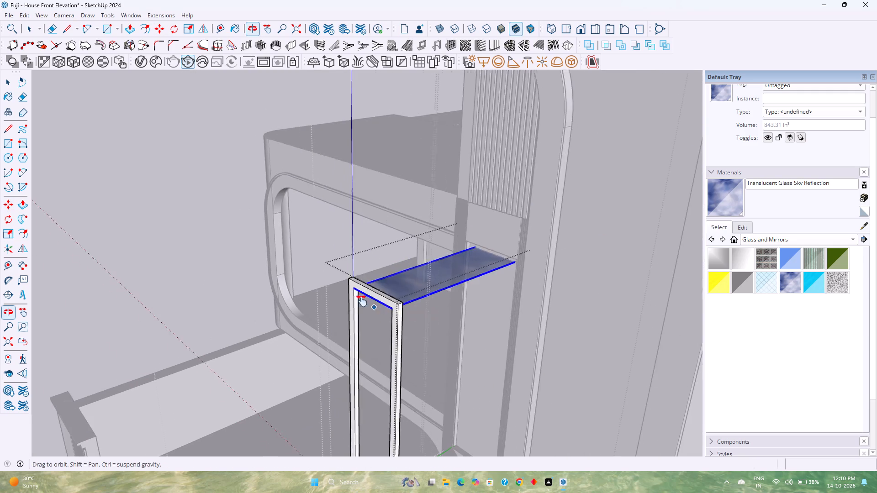
shift+middle_drag(362, 301, 272, 270)
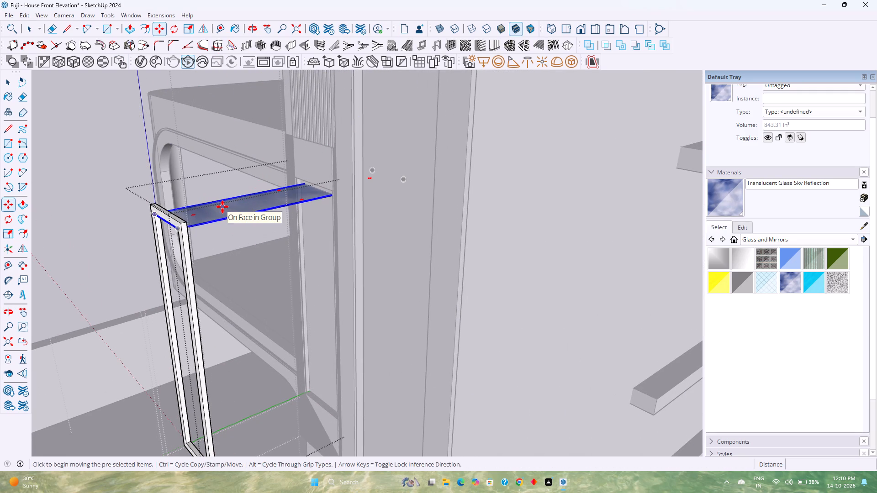
click(174, 28)
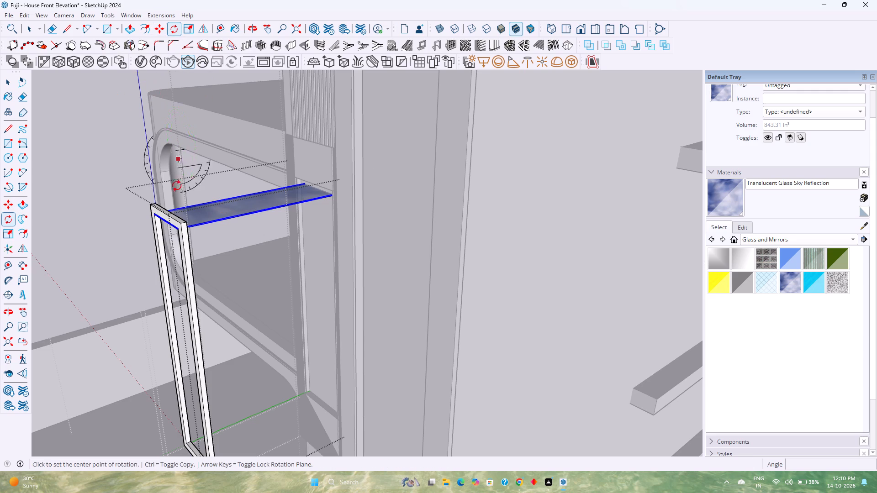
scroll(188, 226, up, 9)
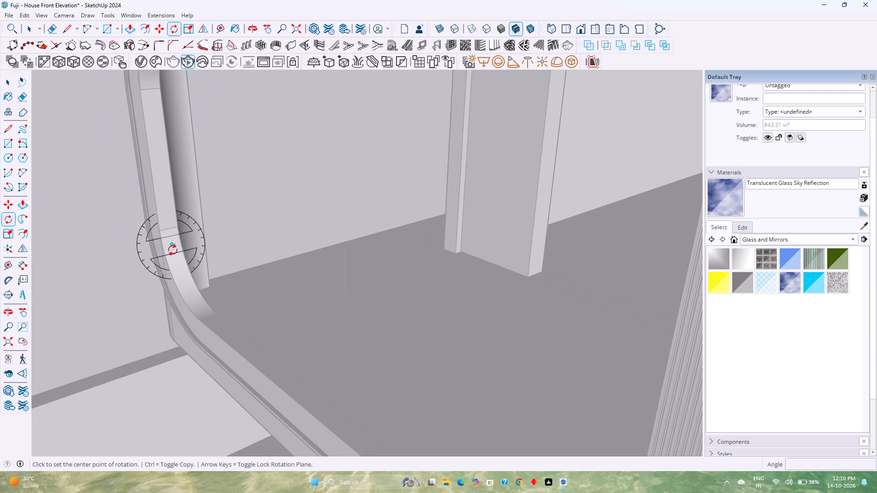
scroll(173, 255, up, 1)
scroll(174, 262, down, 7)
scroll(189, 246, up, 4)
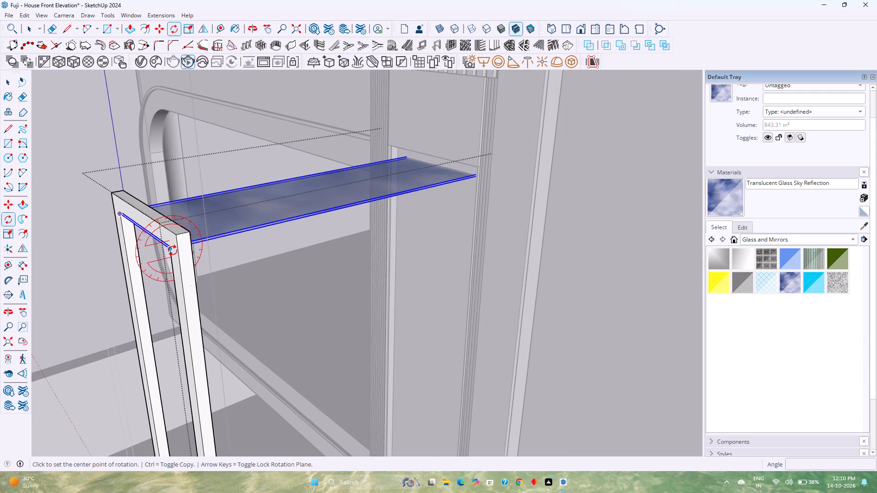
scroll(173, 251, up, 18)
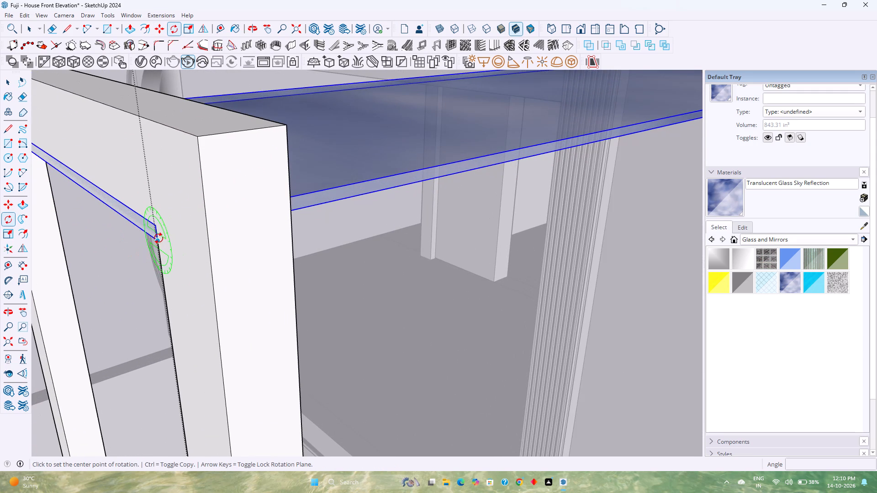
click(158, 238)
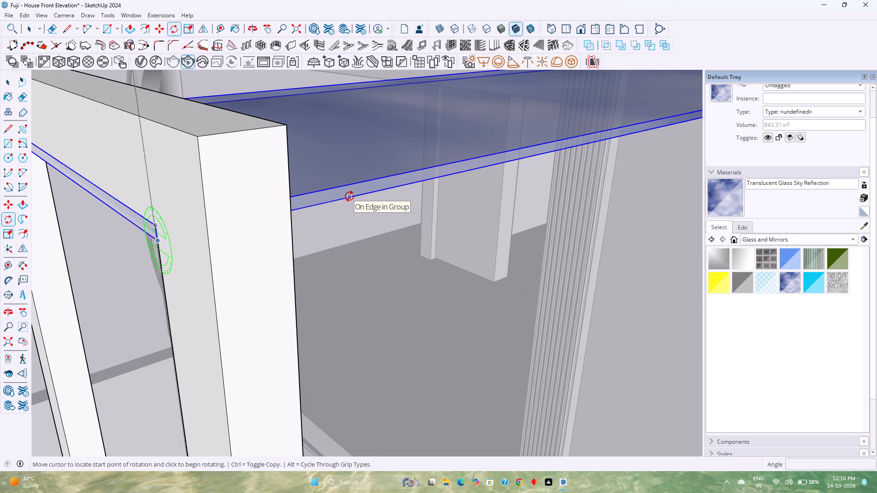
key(Left)
key(Escape)
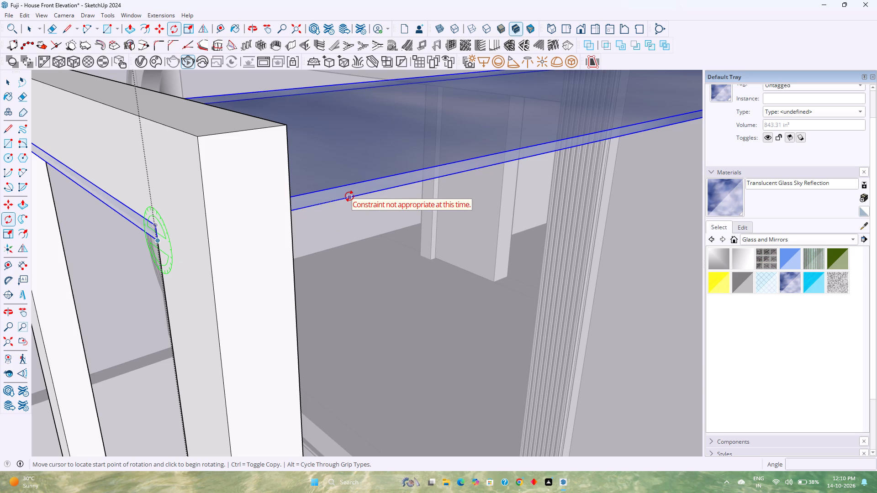
key(Right)
click(157, 242)
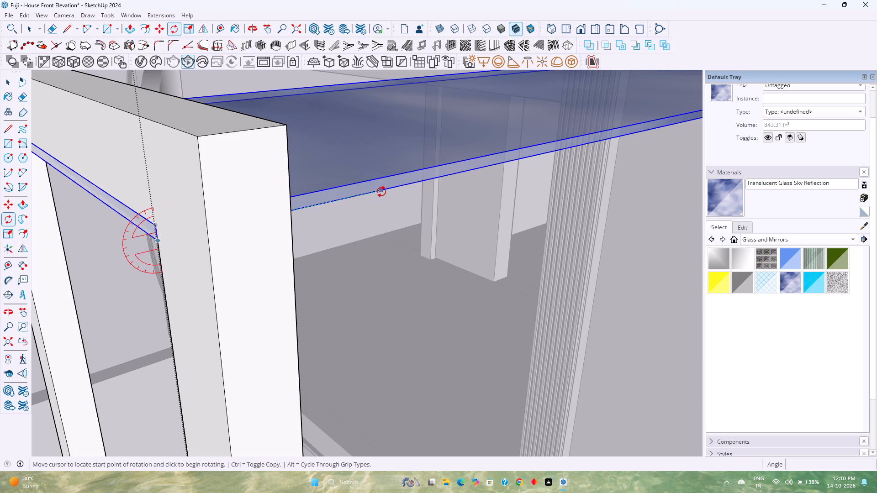
click(381, 192)
scroll(352, 284, down, 9)
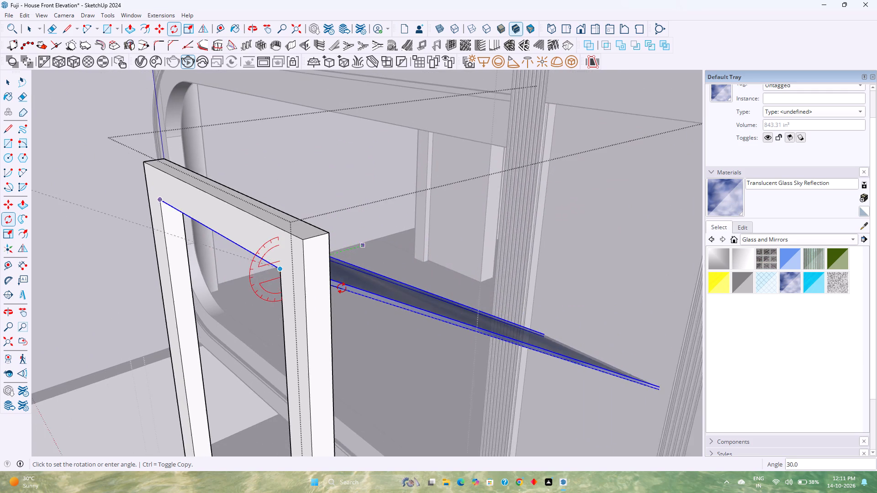
scroll(342, 288, down, 10)
shift+middle_drag(322, 352, 296, 255)
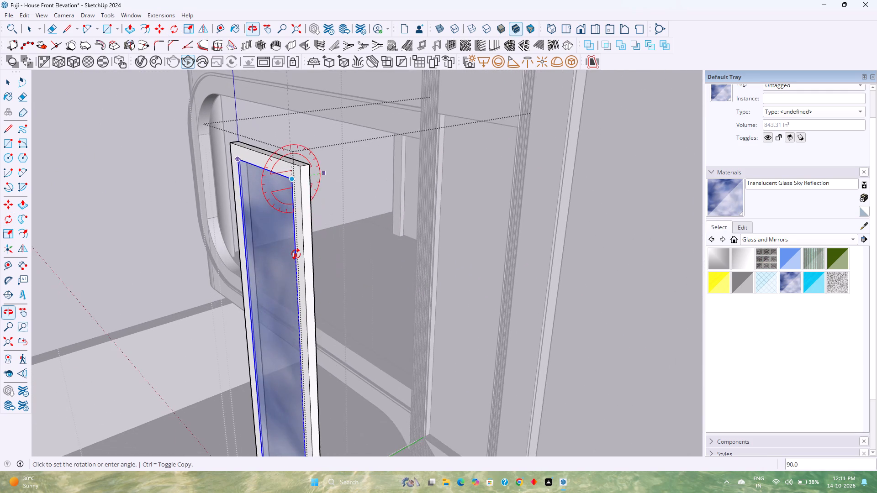
scroll(296, 254, down, 11)
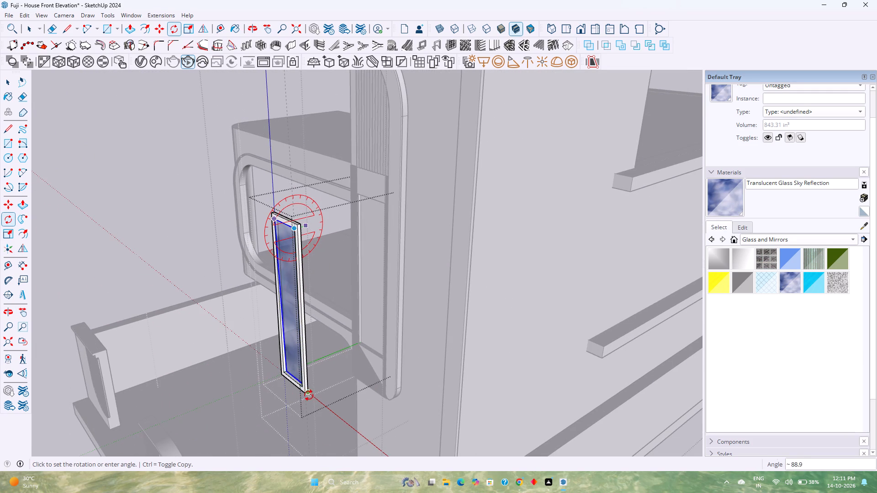
scroll(306, 393, up, 14)
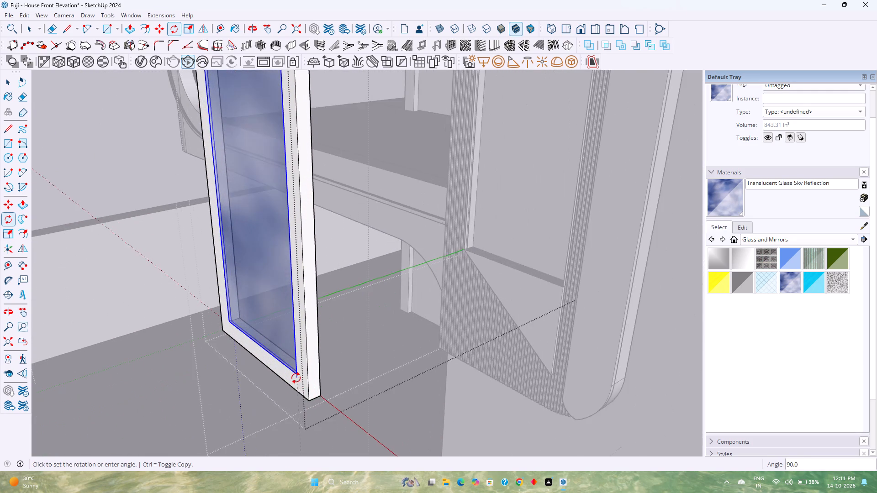
scroll(296, 378, up, 3)
click(296, 378)
Move the glass panel about 13/16" along the green axis into the depth of the frame from its lower corner.
scroll(213, 318, up, 10)
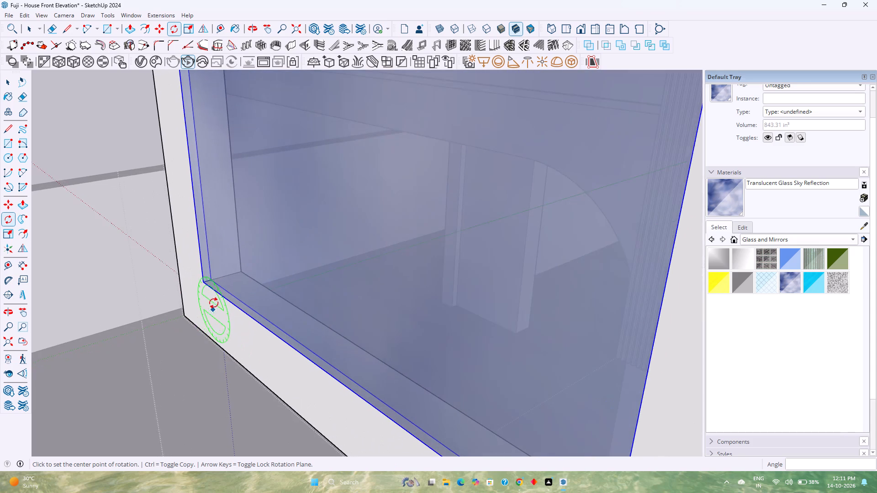
scroll(214, 303, up, 3)
key(m)
scroll(196, 277, up, 3)
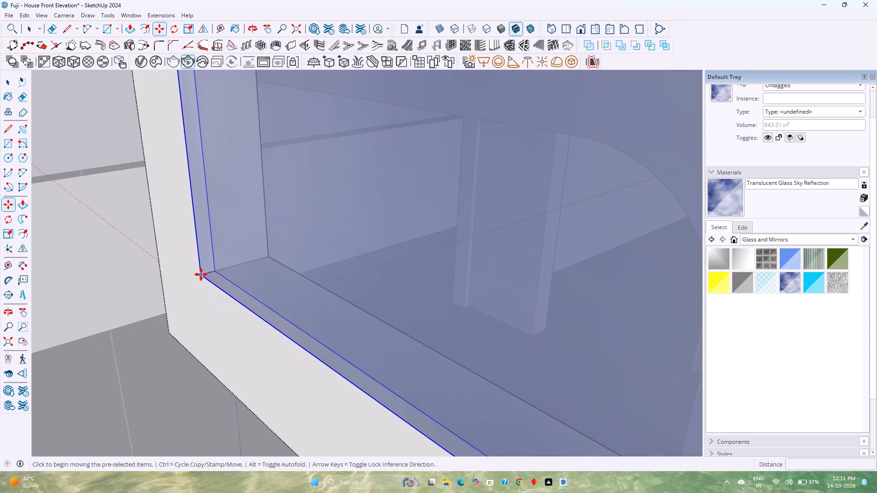
click(201, 274)
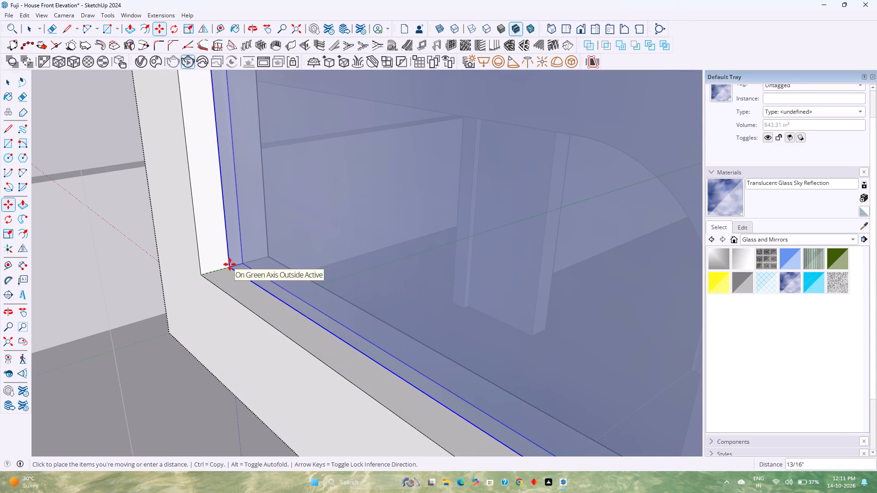
click(230, 264)
key(space)
scroll(230, 264, down, 5)
key(Escape)
scroll(230, 264, down, 3)
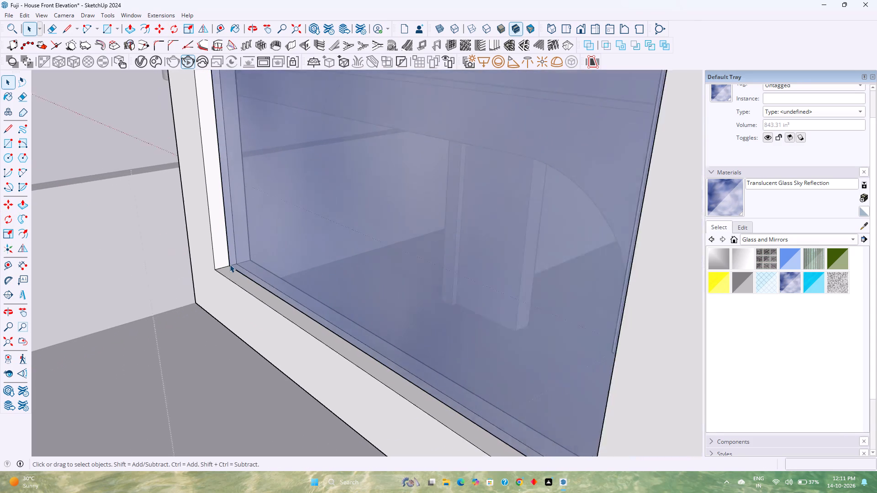
scroll(230, 264, down, 20)
scroll(230, 264, down, 4)
Paint the window frame with the Wood Floor Parquet material from the Wood collection, keeping the glass material.
shift+middle_drag(242, 272, 289, 347)
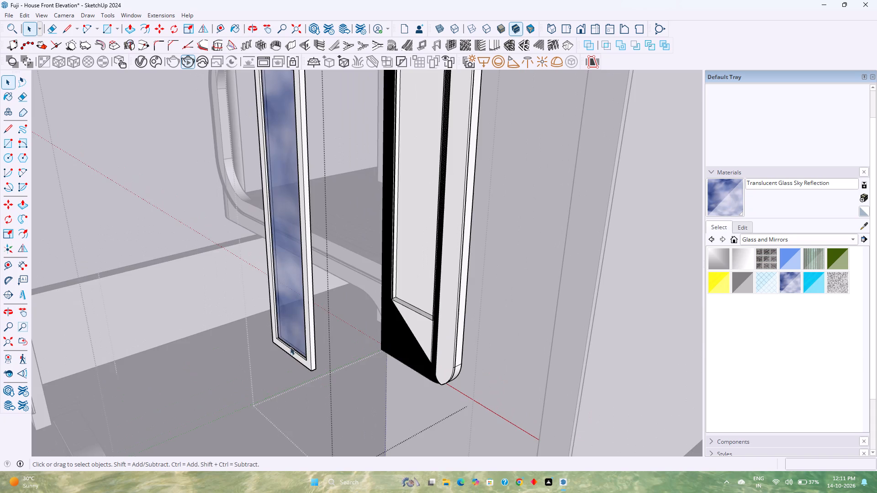
scroll(292, 331, down, 5)
key(Escape)
click(300, 252)
middle_drag(282, 268, 413, 248)
double_click(476, 236)
scroll(476, 236, up, 4)
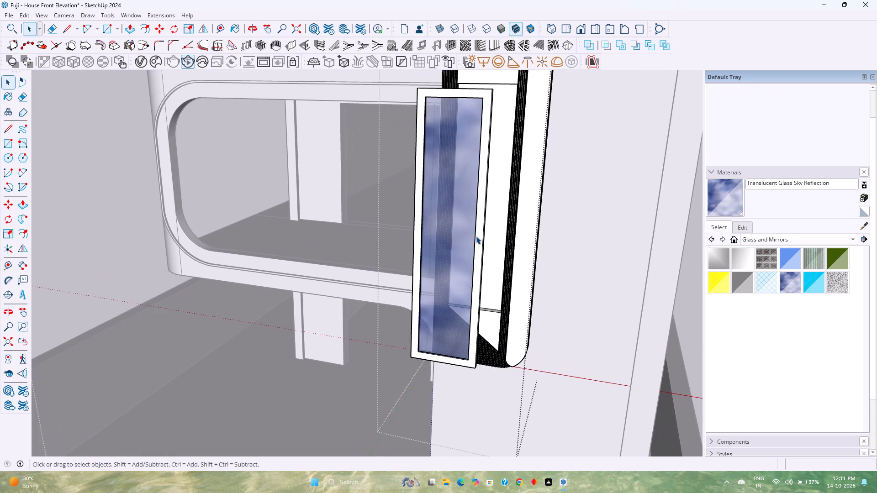
click(481, 234)
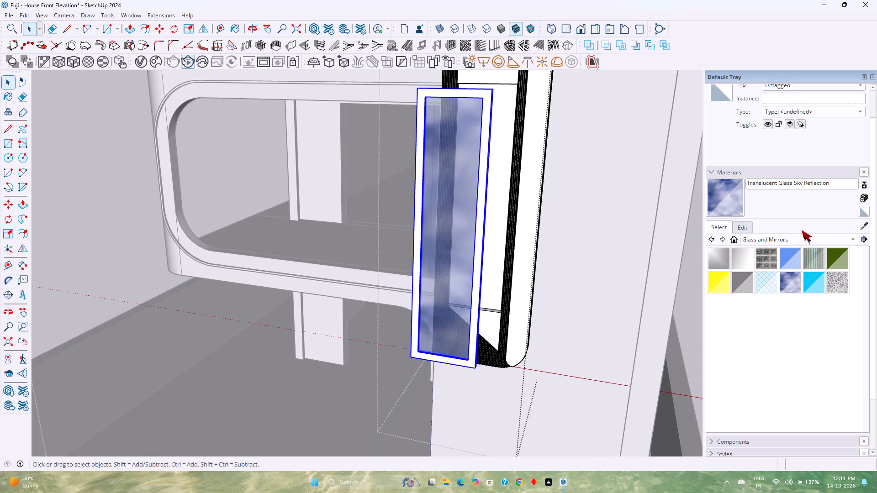
click(797, 243)
click(756, 366)
click(813, 281)
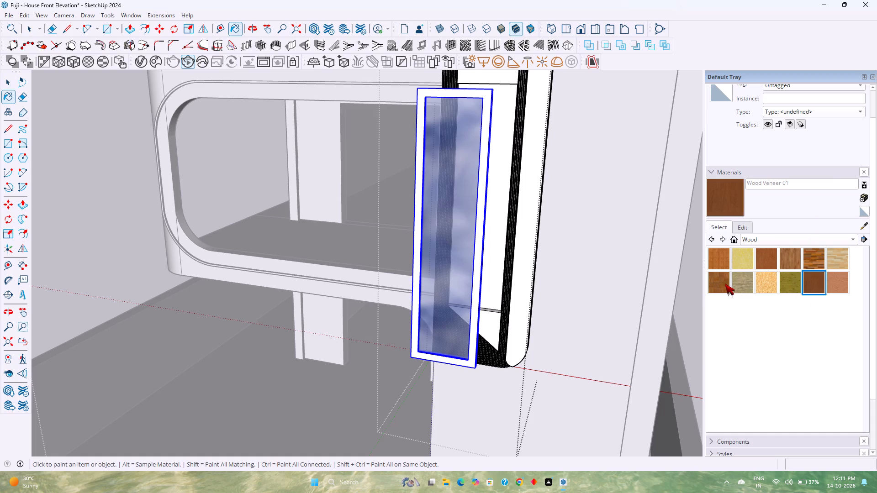
click(712, 285)
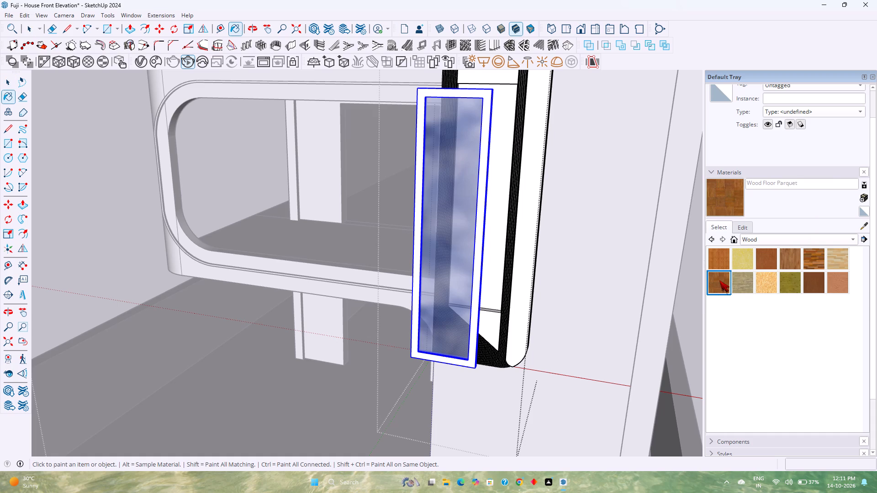
click(479, 268)
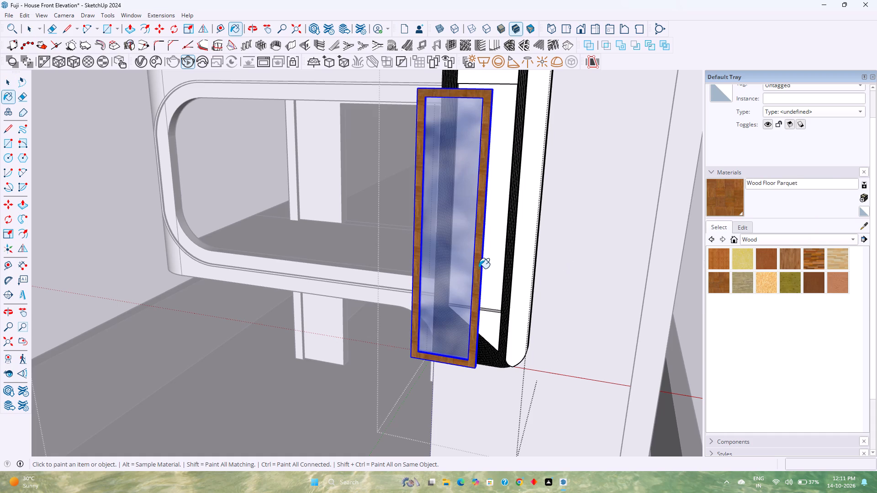
key(Escape)
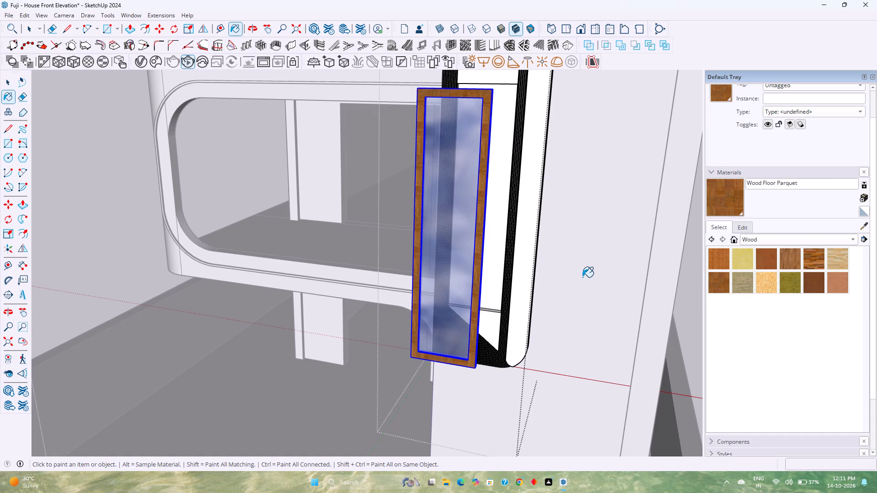
key(space)
key(Escape)
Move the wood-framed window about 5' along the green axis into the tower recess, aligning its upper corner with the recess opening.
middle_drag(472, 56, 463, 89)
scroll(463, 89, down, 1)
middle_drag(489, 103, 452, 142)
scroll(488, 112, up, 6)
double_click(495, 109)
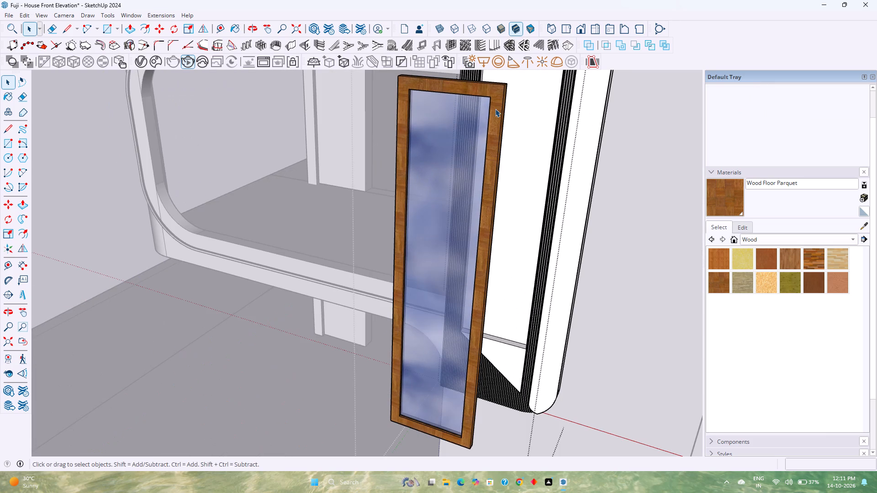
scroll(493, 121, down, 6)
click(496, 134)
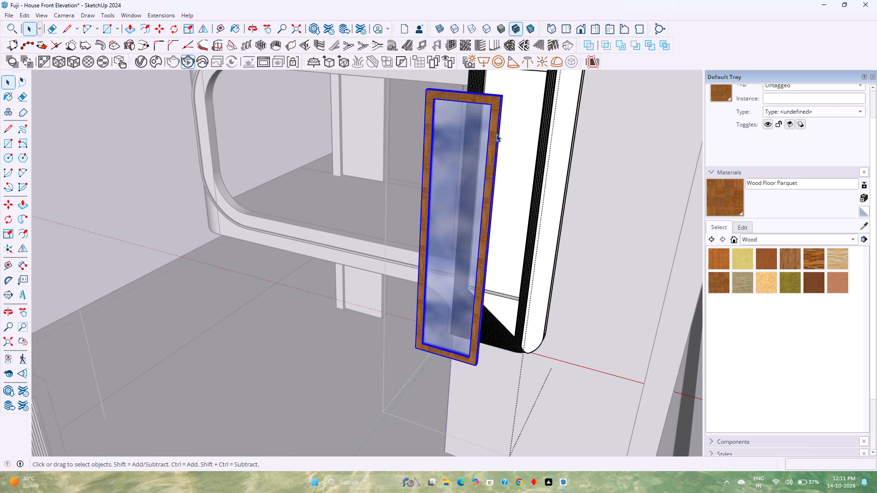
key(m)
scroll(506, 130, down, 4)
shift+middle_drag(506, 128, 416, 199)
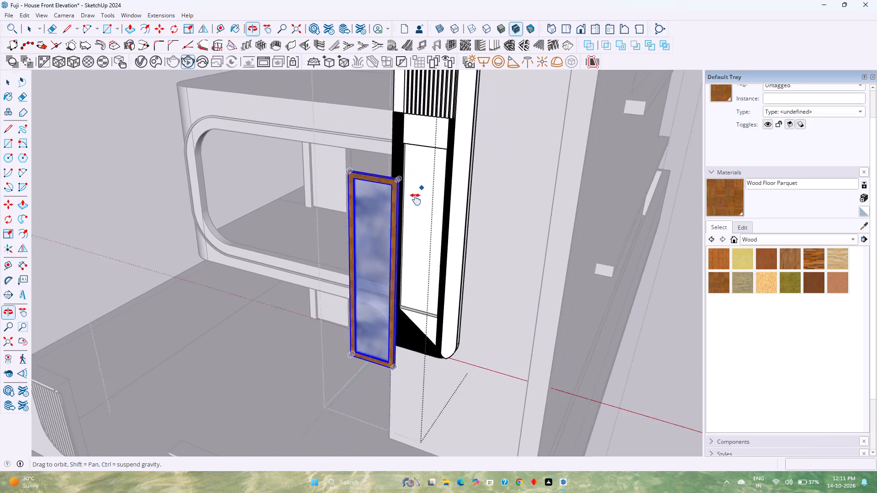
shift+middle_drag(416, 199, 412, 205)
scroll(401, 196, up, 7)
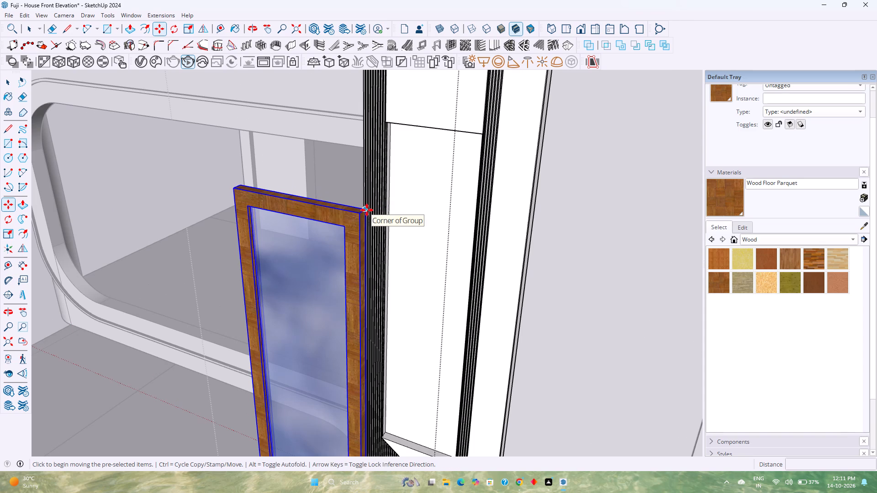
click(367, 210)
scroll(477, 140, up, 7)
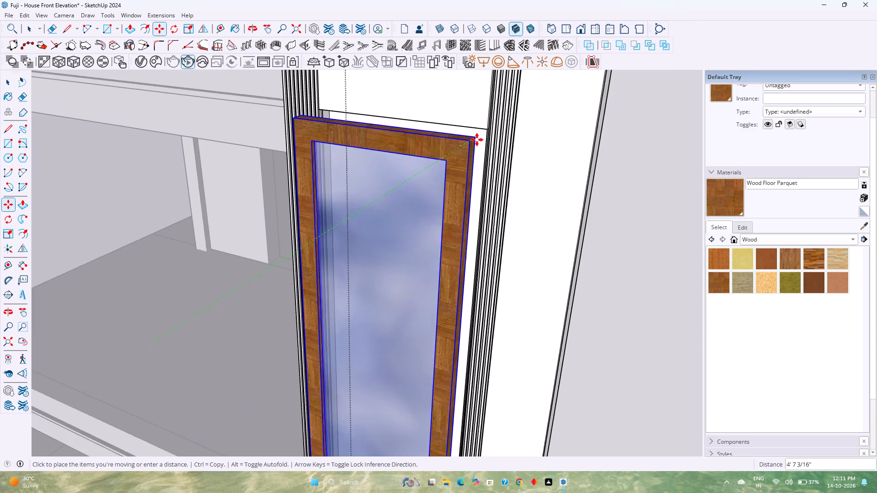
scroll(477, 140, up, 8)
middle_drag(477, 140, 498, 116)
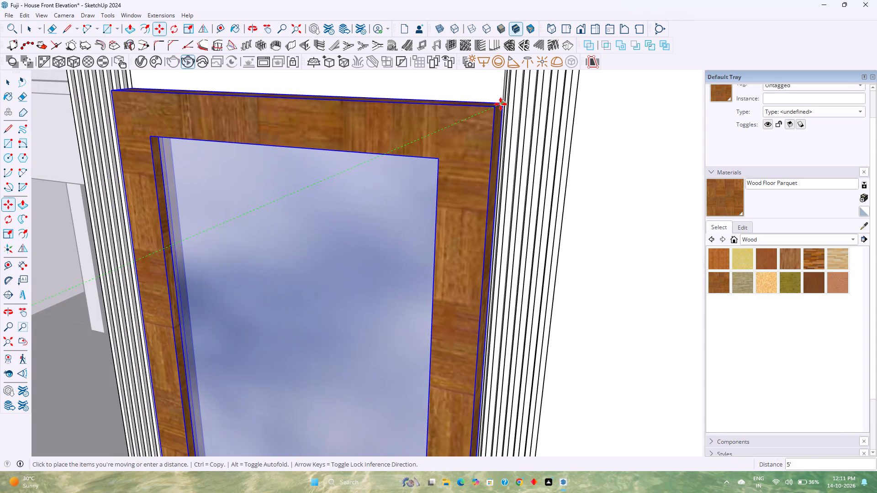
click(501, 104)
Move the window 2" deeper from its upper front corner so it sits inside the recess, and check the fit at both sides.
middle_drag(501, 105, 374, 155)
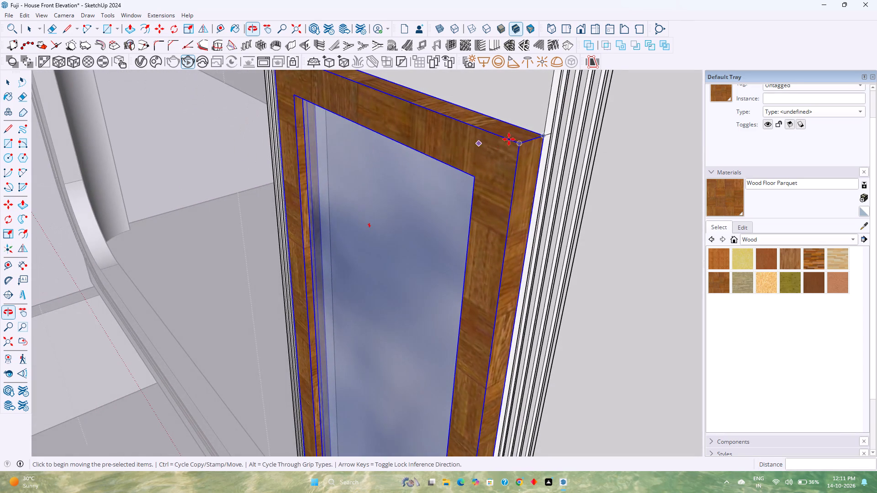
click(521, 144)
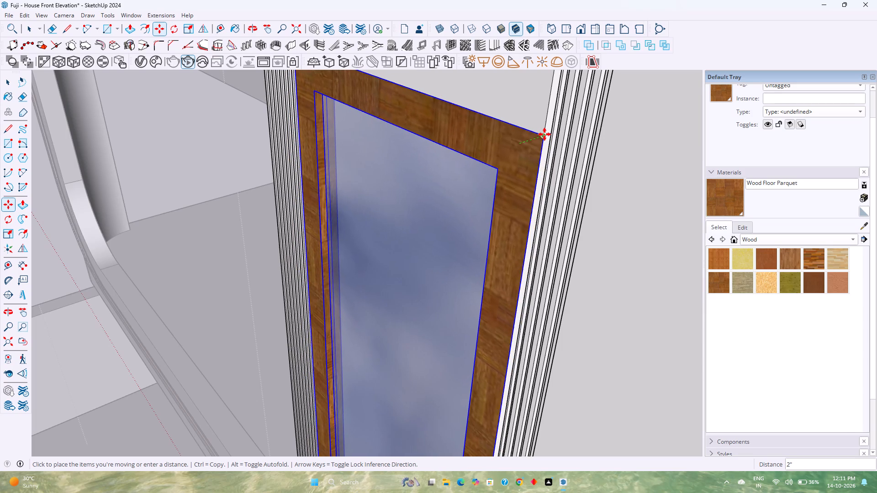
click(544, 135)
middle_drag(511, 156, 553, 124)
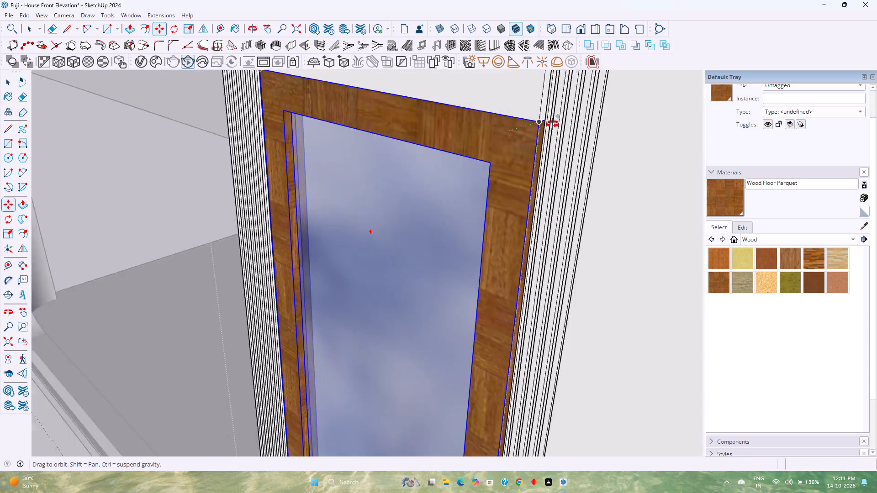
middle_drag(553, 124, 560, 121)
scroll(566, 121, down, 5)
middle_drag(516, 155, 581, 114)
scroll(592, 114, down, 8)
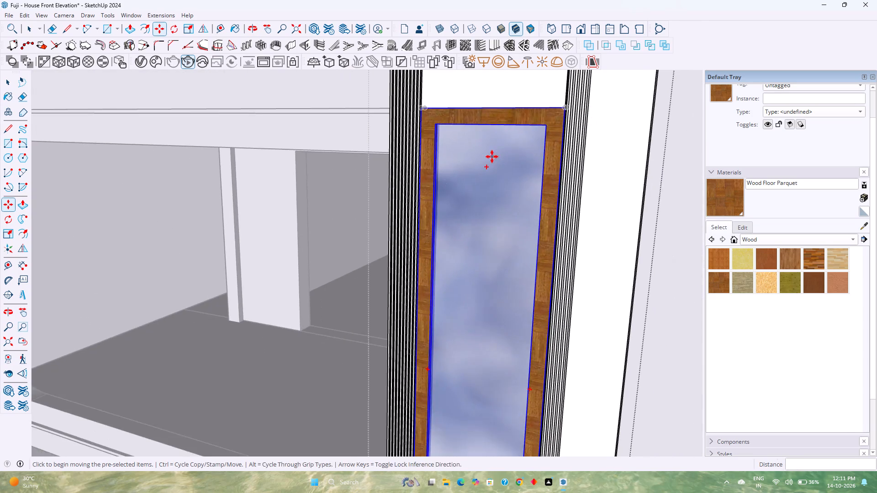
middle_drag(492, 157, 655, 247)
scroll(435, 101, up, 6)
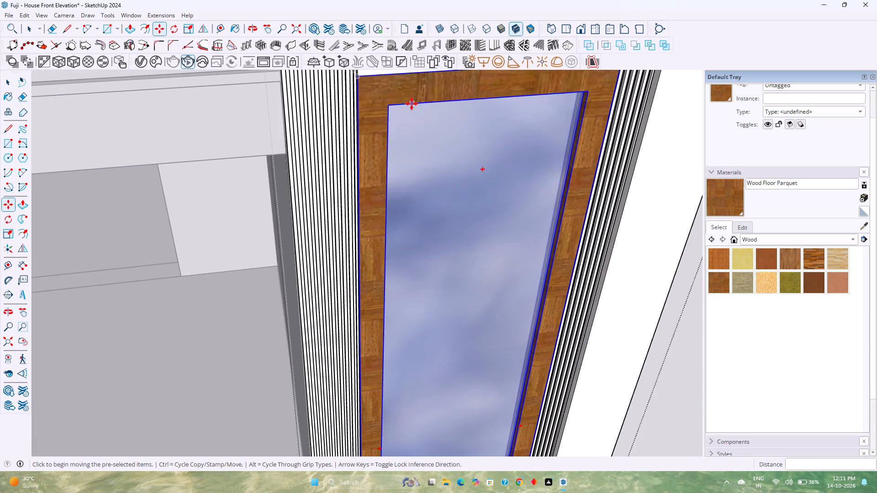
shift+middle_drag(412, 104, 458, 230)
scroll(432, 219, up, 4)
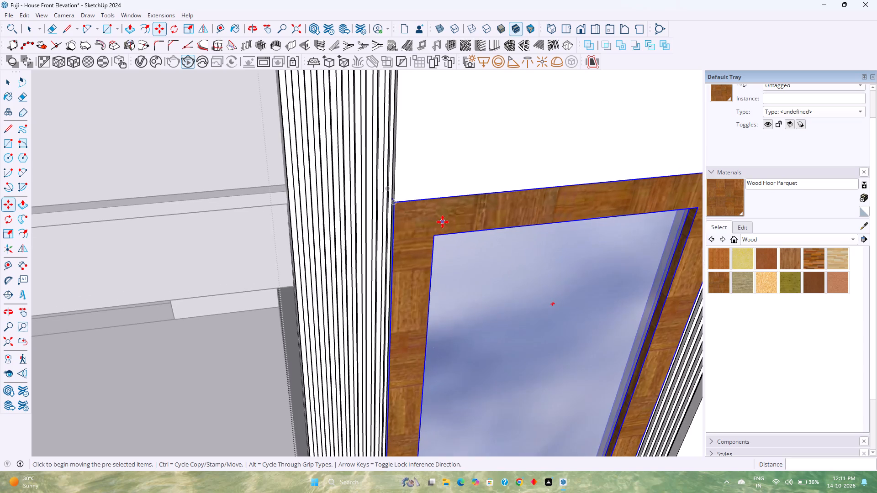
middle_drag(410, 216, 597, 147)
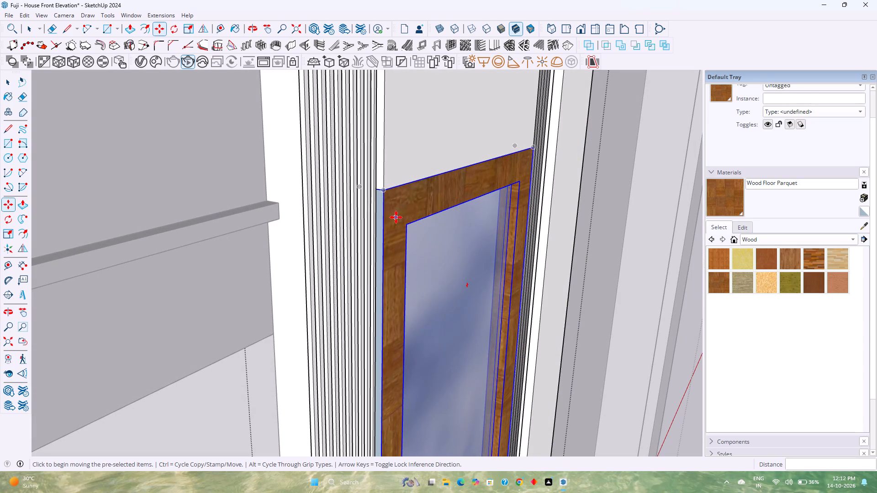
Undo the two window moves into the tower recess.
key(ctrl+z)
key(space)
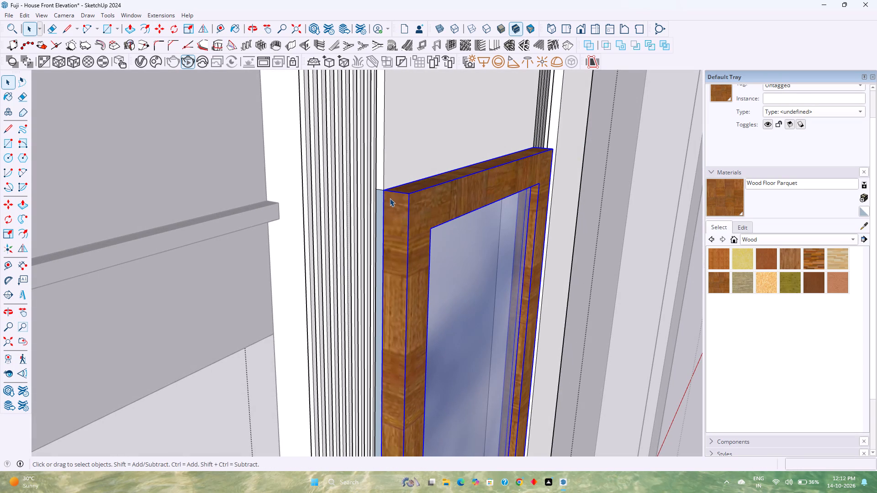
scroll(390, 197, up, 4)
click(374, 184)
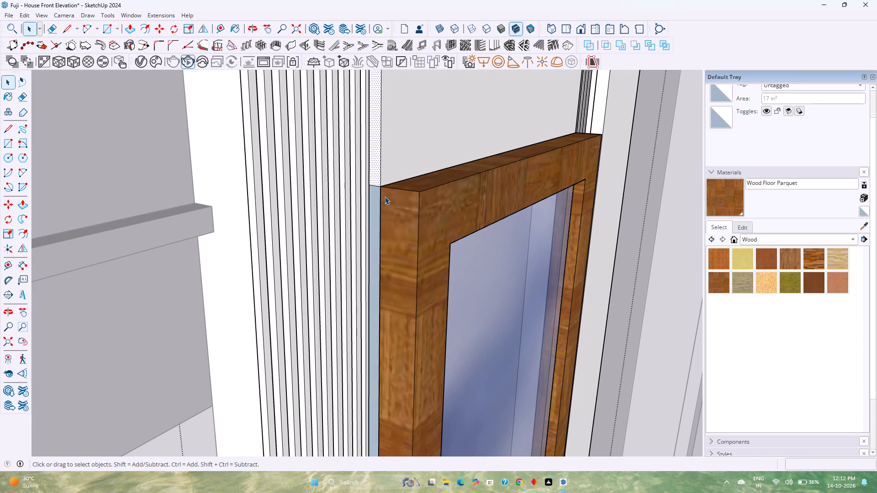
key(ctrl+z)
Delete the vertical edges of the thin strip faces along both sides of the tower window recess.
click(380, 203)
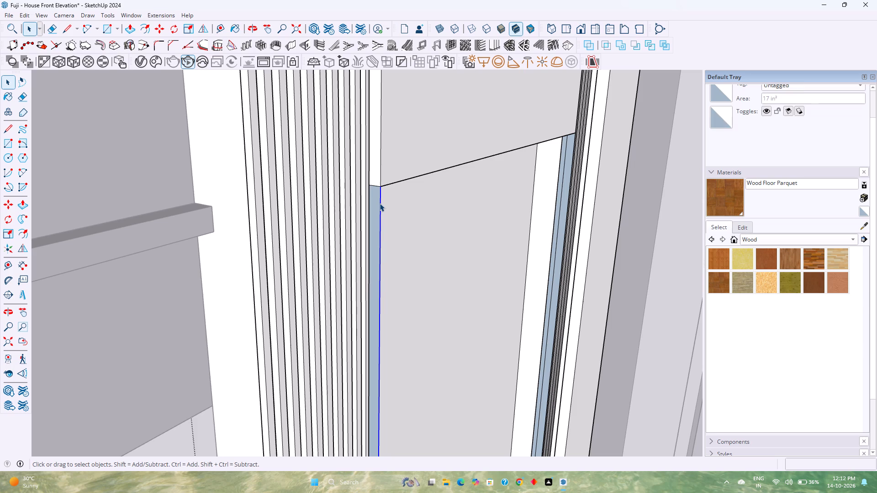
key(Delete)
middle_drag(557, 168, 529, 169)
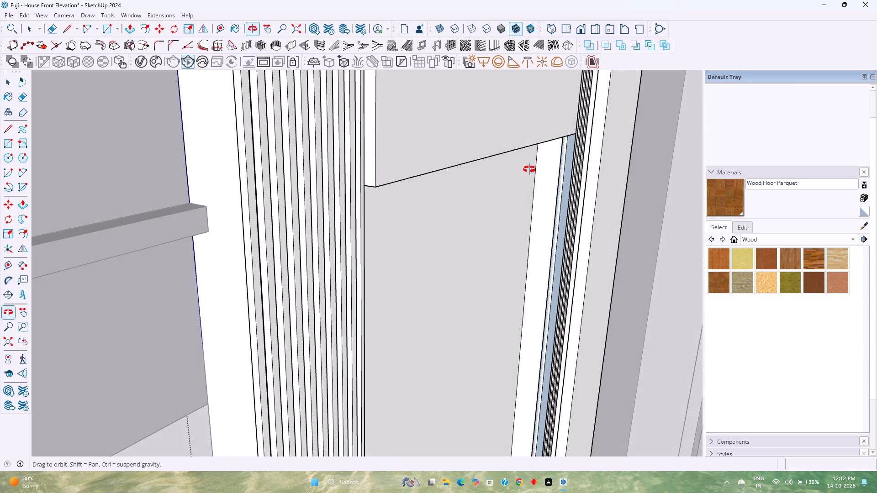
middle_drag(529, 169, 543, 115)
scroll(574, 149, up, 11)
middle_drag(576, 152, 548, 154)
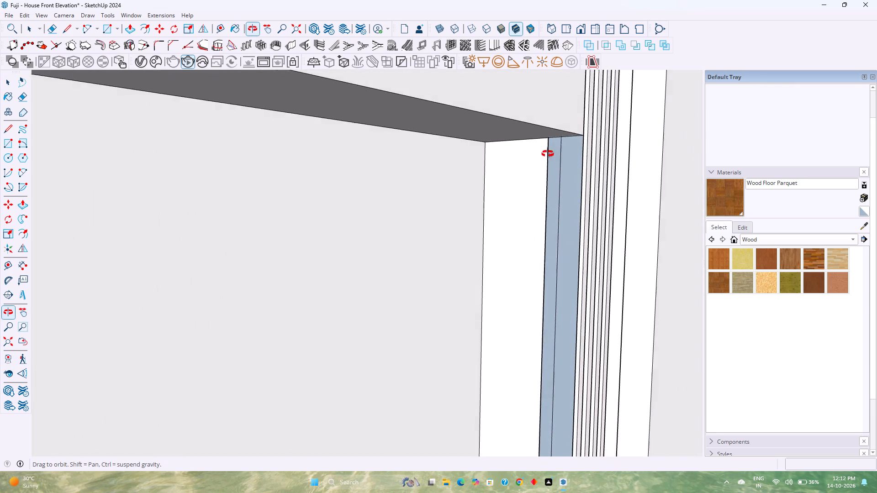
middle_drag(548, 154, 316, 154)
middle_drag(583, 205, 433, 219)
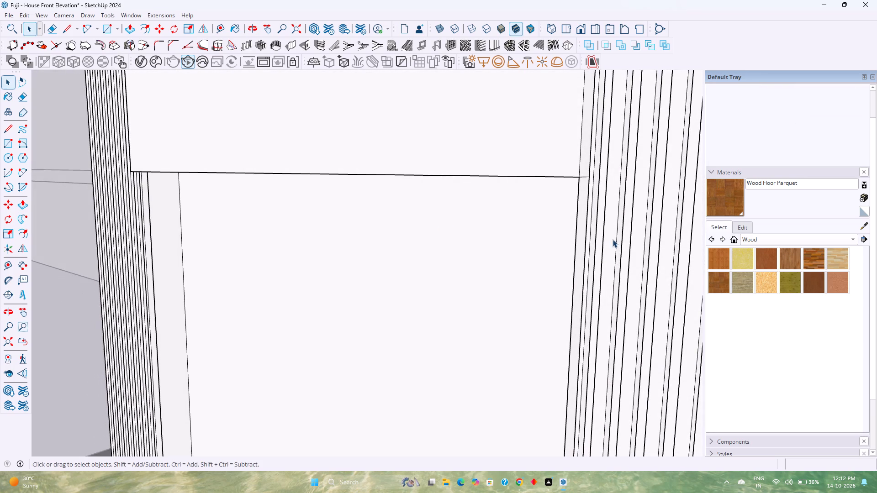
click(576, 246)
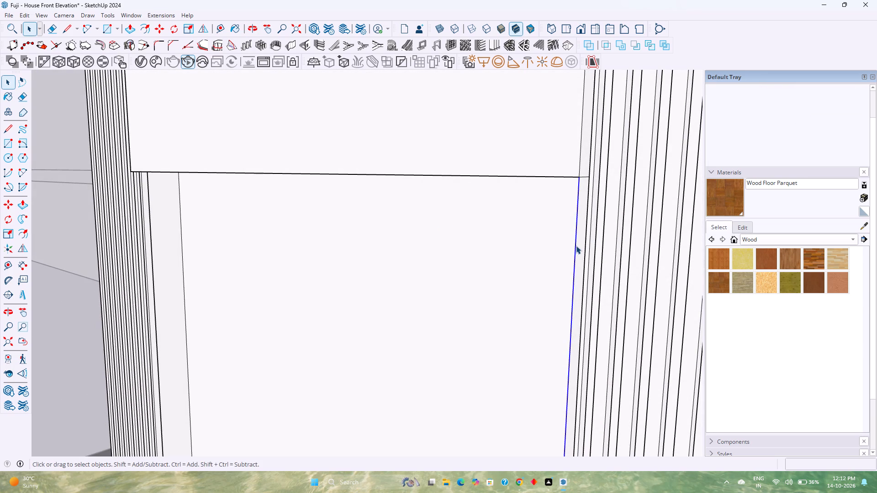
key(Delete)
Open the window group and move the glass panel about 13/16" along the green axis, flush with the frame's outer face.
middle_drag(564, 244, 582, 209)
scroll(583, 208, down, 5)
middle_drag(483, 220, 409, 156)
scroll(409, 155, up, 1)
scroll(409, 155, down, 9)
scroll(379, 202, down, 3)
shift+middle_drag(379, 203, 379, 195)
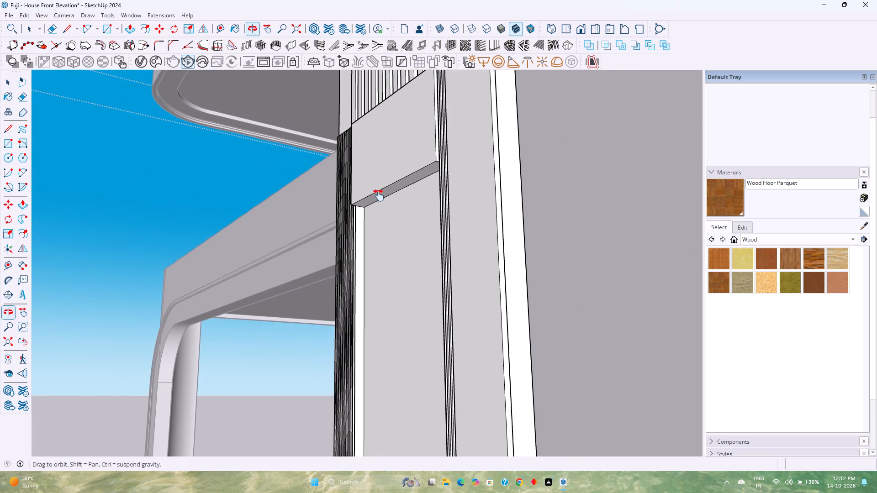
shift+middle_drag(379, 195, 387, 169)
scroll(388, 168, down, 8)
scroll(321, 221, down, 3)
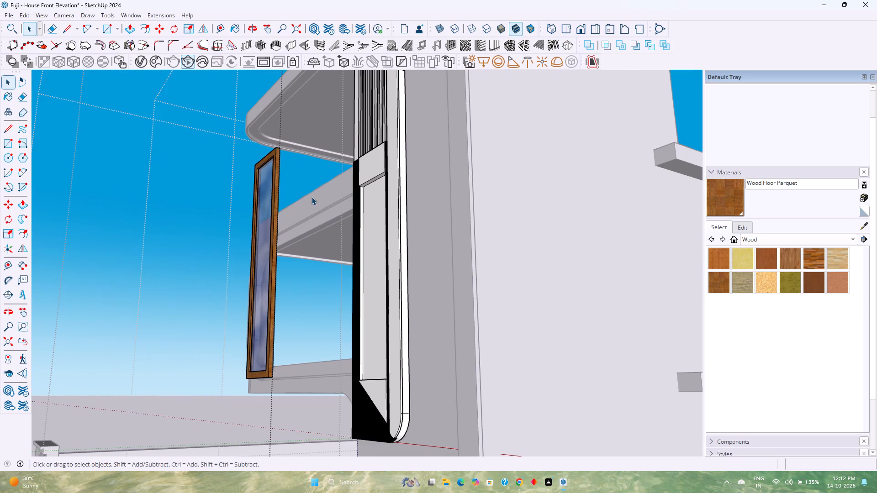
click(263, 197)
scroll(263, 197, up, 5)
shift+middle_drag(263, 197, 251, 173)
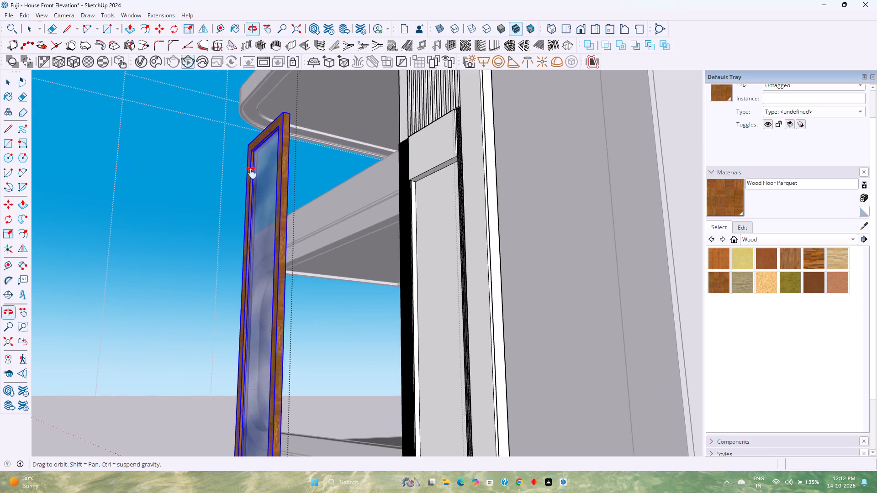
shift+middle_drag(251, 173, 269, 134)
double_click(260, 192)
shift+middle_drag(241, 341, 273, 239)
scroll(276, 233, up, 1)
middle_drag(276, 233, 276, 249)
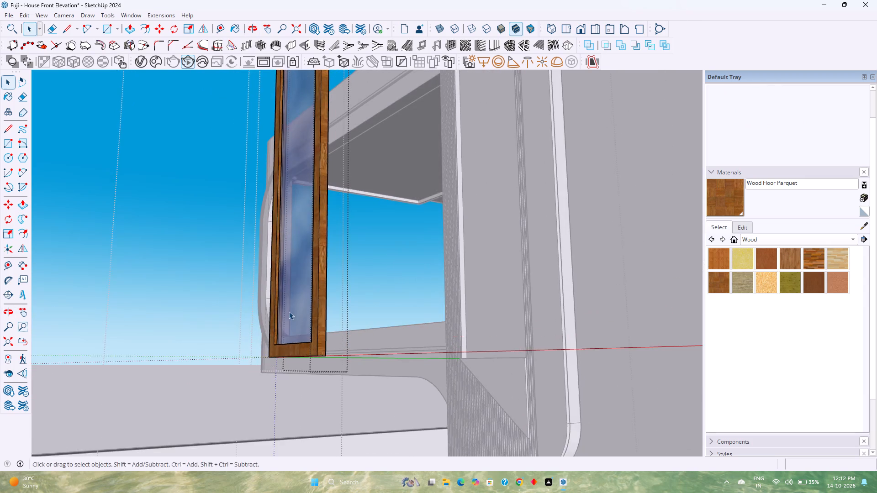
scroll(296, 338, down, 1)
middle_drag(296, 341, 292, 379)
scroll(290, 331, up, 8)
middle_drag(293, 322, 285, 374)
scroll(293, 322, down, 1)
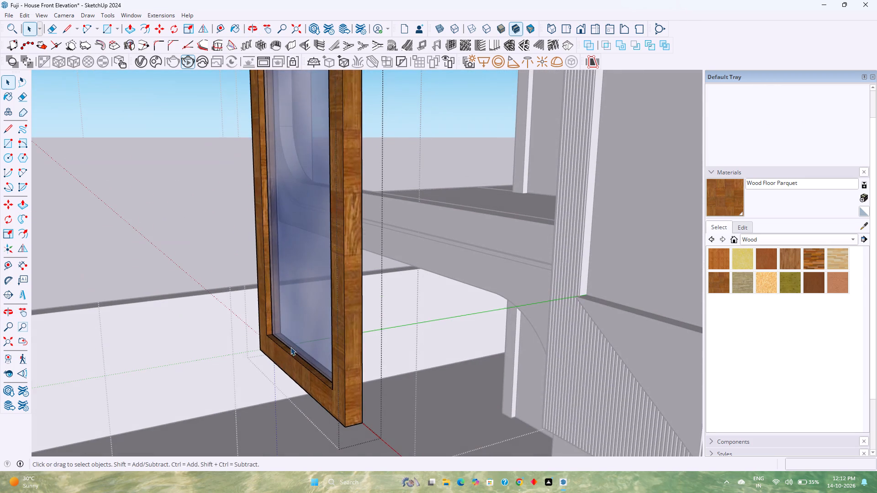
click(294, 328)
scroll(271, 333, up, 10)
middle_drag(295, 334, 255, 335)
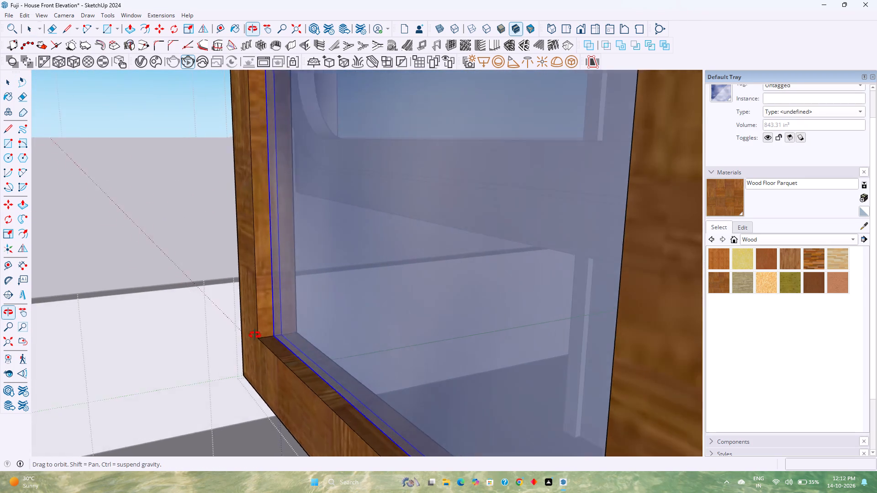
middle_drag(255, 335, 144, 320)
key(m)
scroll(305, 338, up, 4)
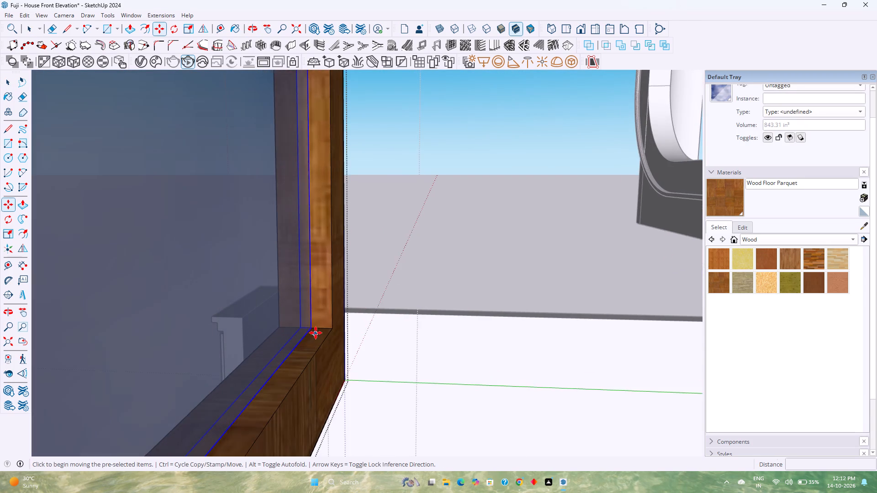
scroll(316, 333, up, 5)
click(310, 325)
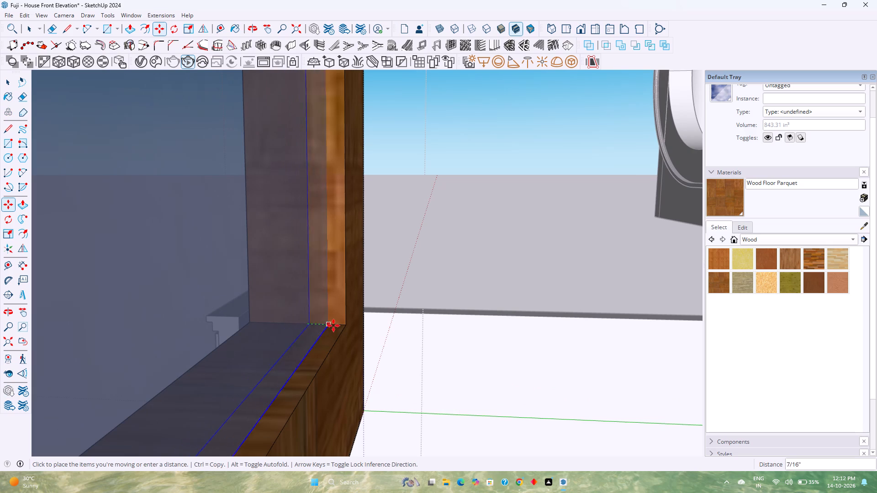
click(345, 326)
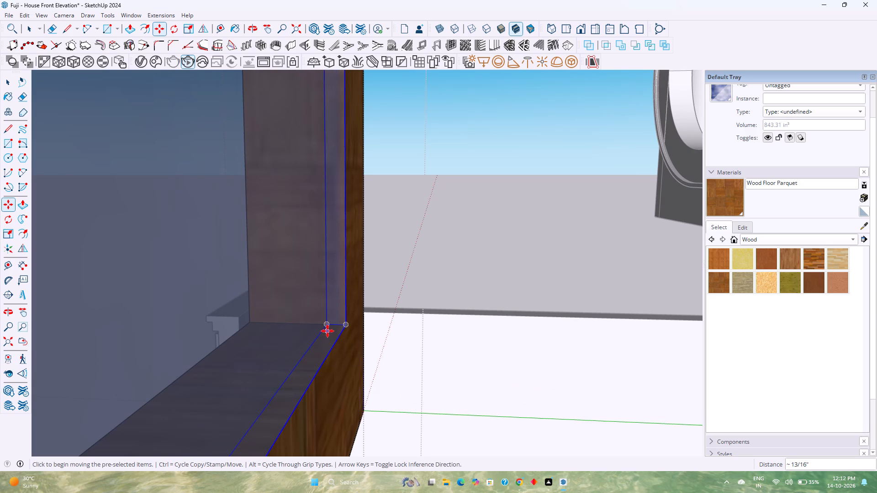
Move the glass panel 5 mm back into the frame depth from the outer face, and close the window group.
click(346, 326)
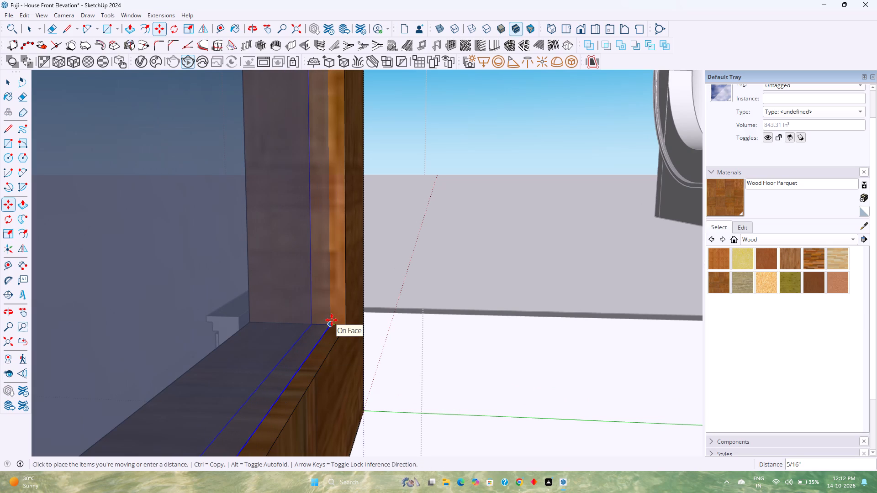
key(5)
text(mm)
key(Return)
key(space)
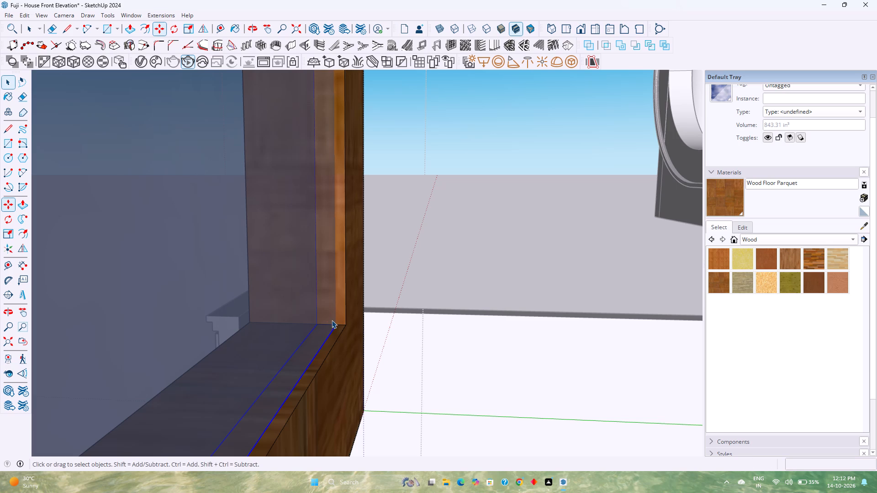
scroll(332, 320, down, 20)
scroll(332, 320, down, 6)
middle_drag(332, 320, 417, 323)
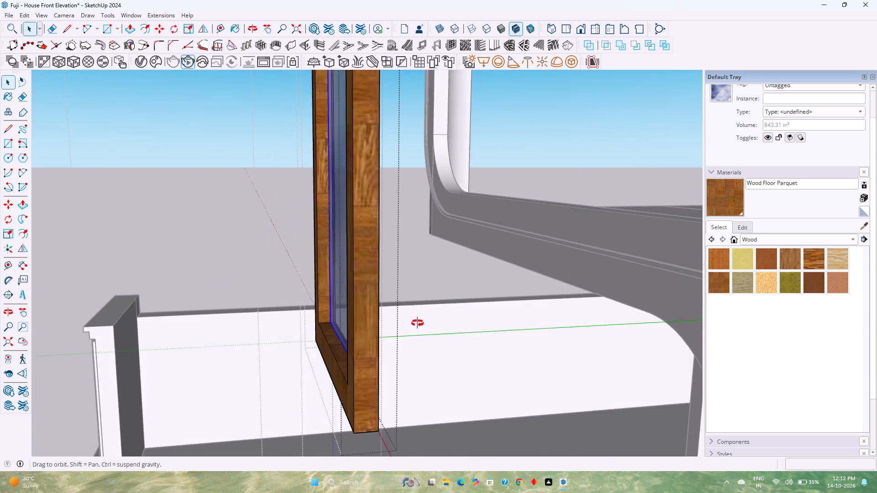
middle_drag(417, 323, 419, 323)
scroll(419, 323, down, 5)
key(Escape)
Move the wood-framed window group 5' 3" along the green axis from its lower corner into the fluted tower recess.
click(412, 336)
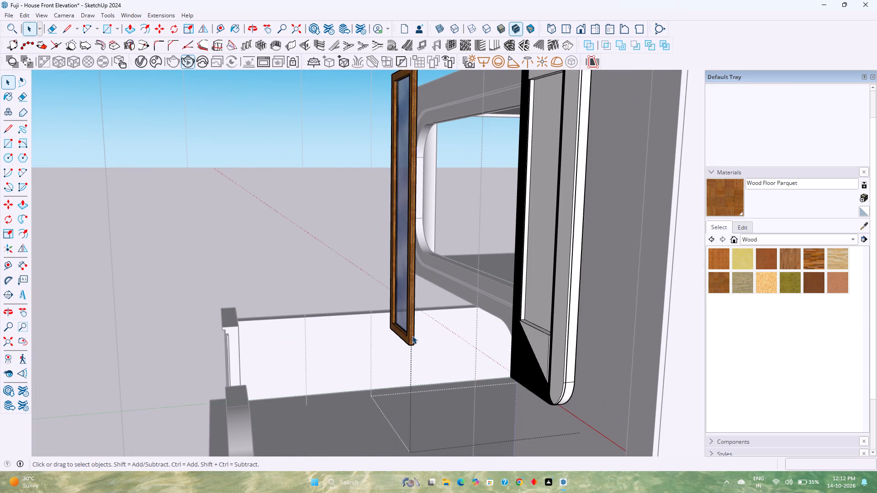
scroll(416, 345, up, 8)
scroll(416, 345, down, 4)
key(m)
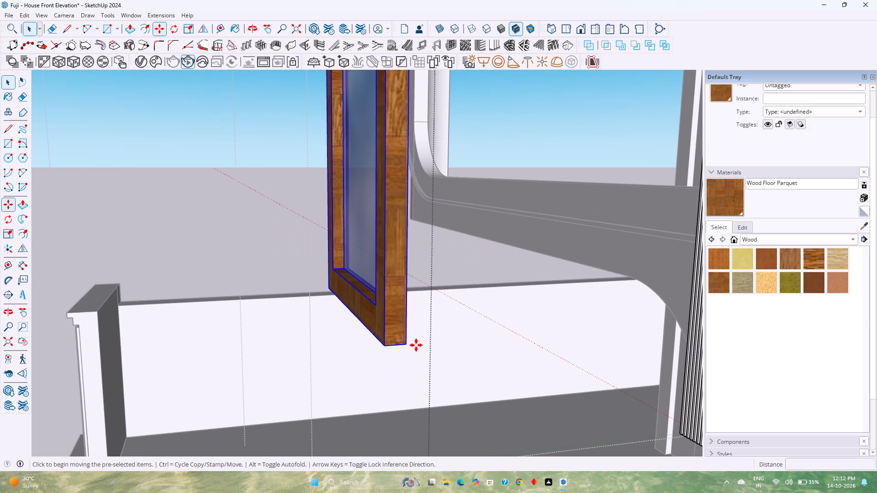
click(409, 347)
scroll(515, 336, down, 6)
shift+middle_drag(527, 330, 414, 328)
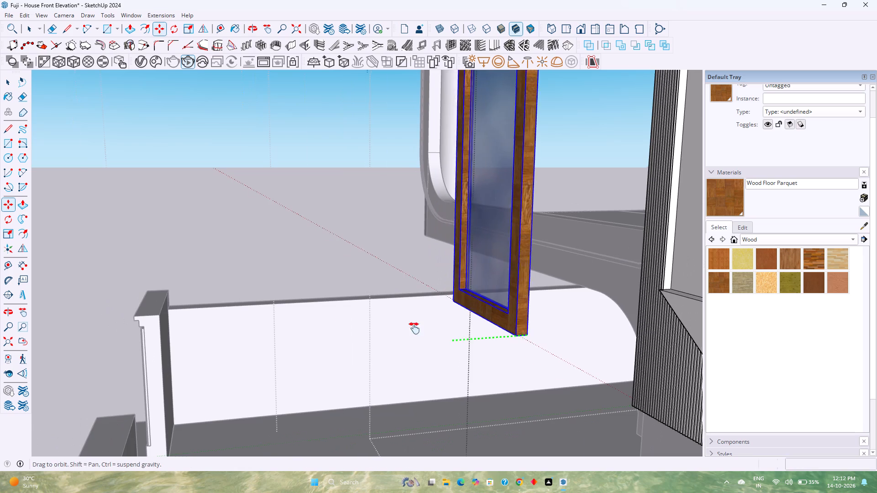
shift+middle_drag(414, 328, 289, 320)
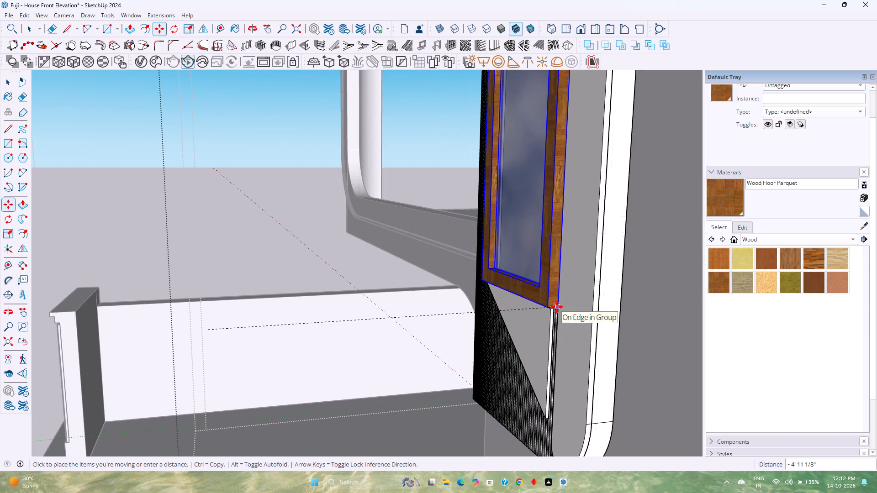
key(k)
scroll(557, 307, up, 6)
middle_drag(557, 306, 586, 325)
scroll(572, 309, up, 7)
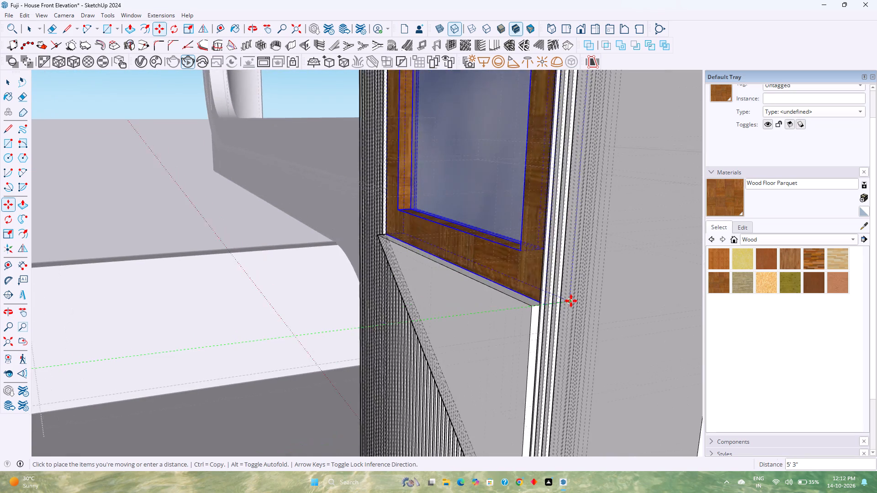
scroll(571, 301, up, 13)
click(571, 301)
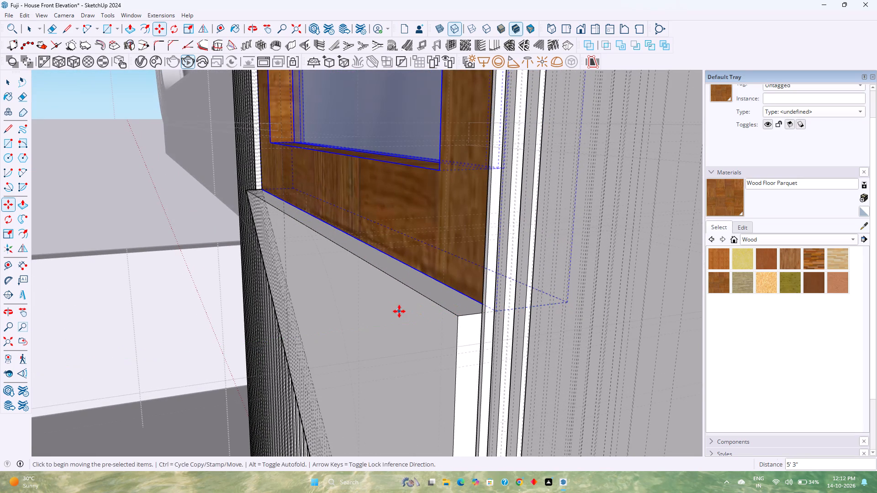
key(space)
key(Escape)
key(k)
Examine how the window sits in the tower recess, at close range and in the standard left and front views.
scroll(399, 311, down, 2)
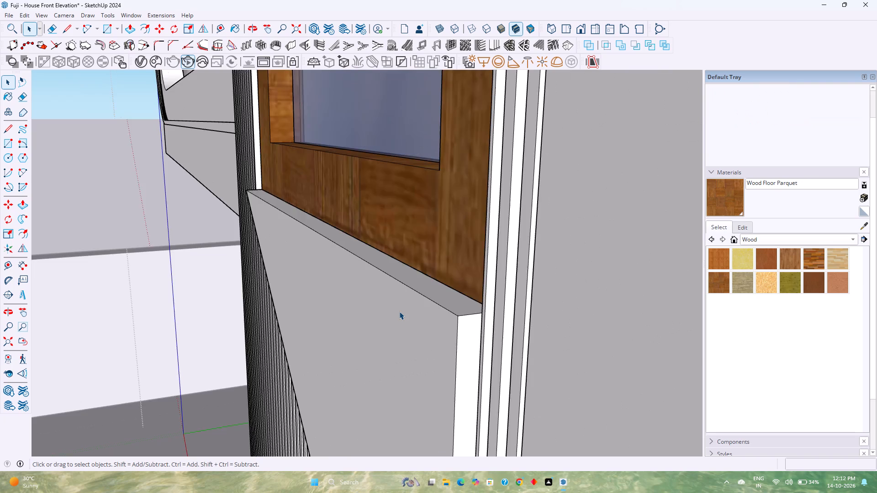
scroll(399, 311, down, 12)
shift+middle_drag(399, 311, 374, 376)
middle_drag(365, 369, 441, 345)
scroll(441, 345, down, 4)
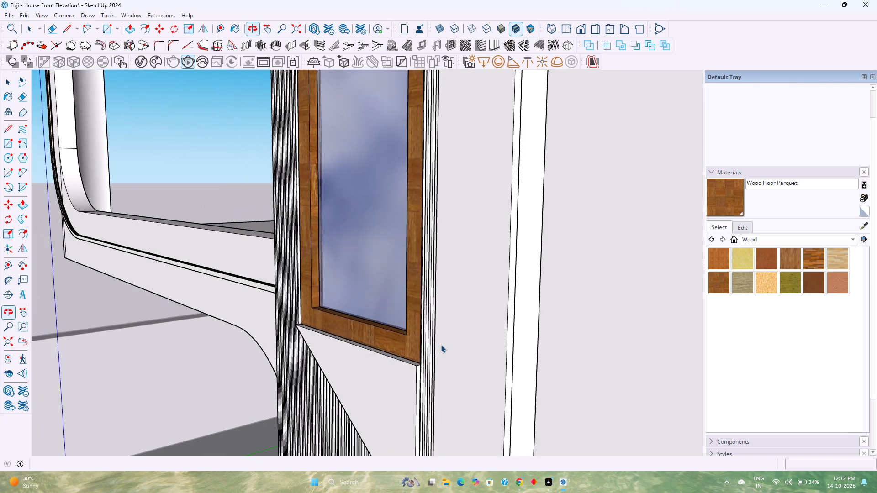
scroll(441, 345, down, 4)
shift+middle_drag(436, 341, 388, 422)
click(584, 31)
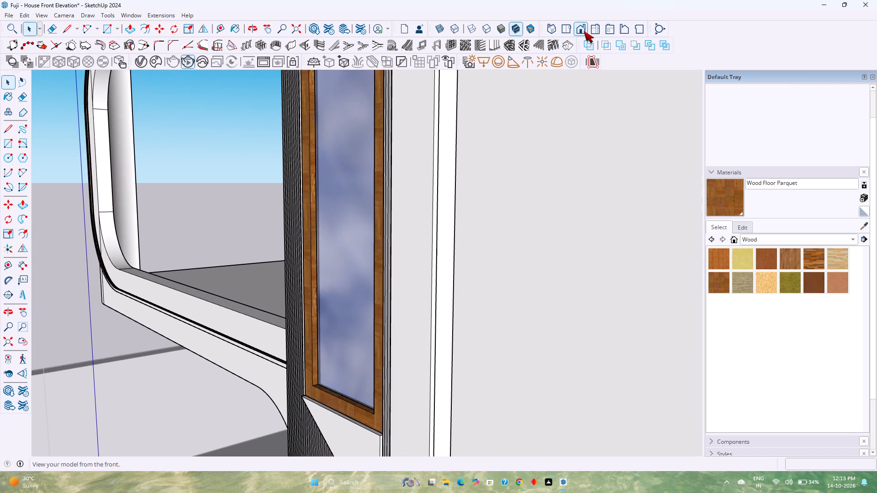
click(582, 26)
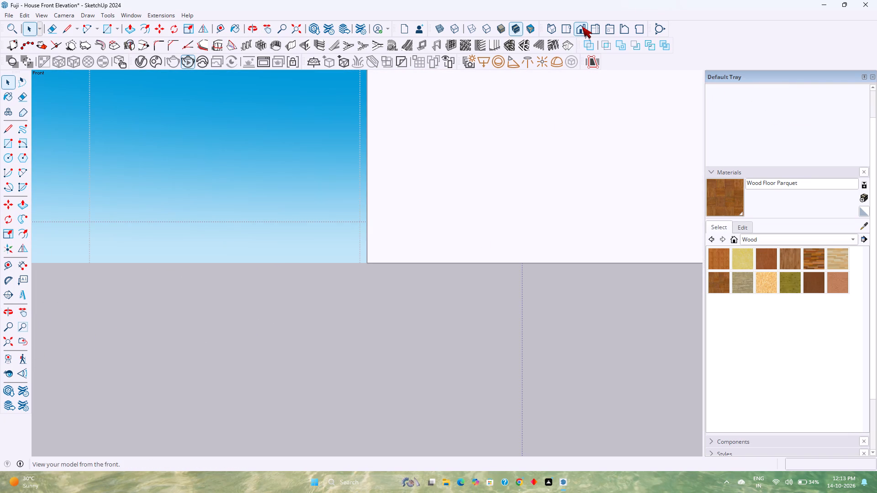
click(592, 26)
click(609, 25)
scroll(496, 196, down, 4)
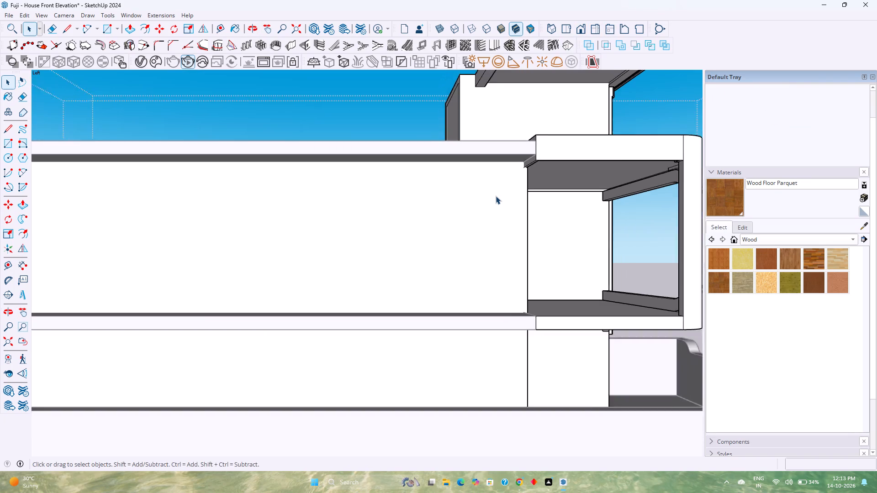
scroll(496, 196, down, 6)
middle_drag(516, 212, 384, 226)
key(Escape)
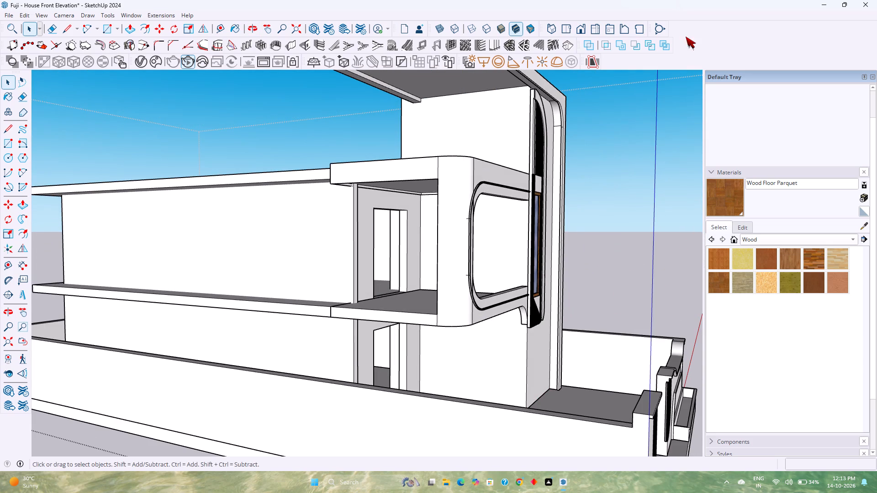
click(584, 26)
scroll(368, 232, down, 3)
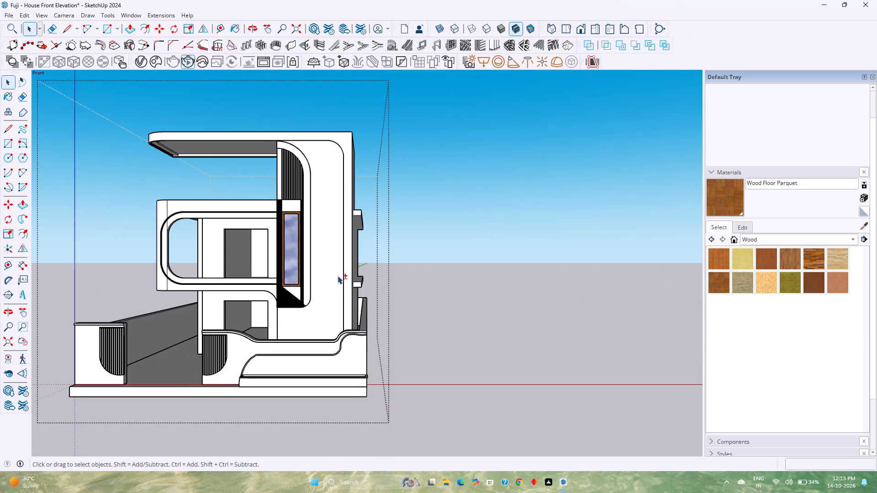
shift+middle_drag(338, 276, 433, 275)
scroll(391, 242, up, 8)
scroll(352, 173, up, 1)
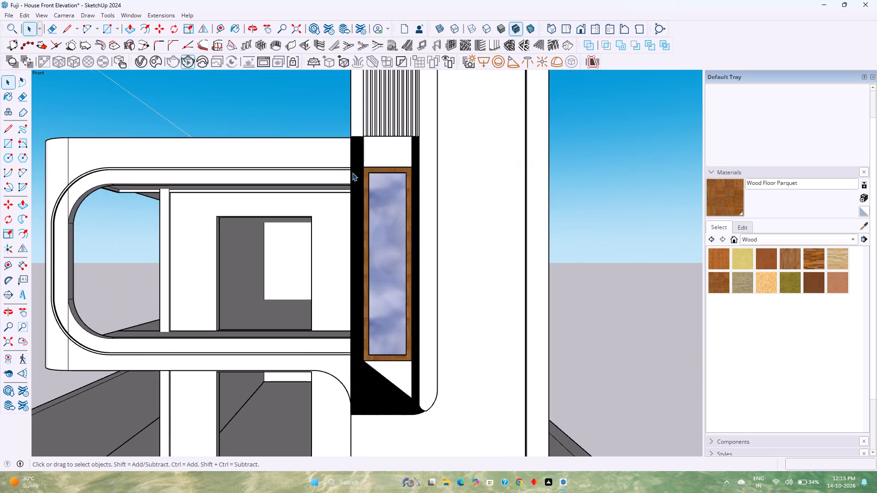
Examine the window's upper end, its joint with the recess wall and its fit between the fluted strips.
scroll(352, 173, up, 7)
middle_drag(399, 165, 432, 310)
scroll(436, 131, up, 2)
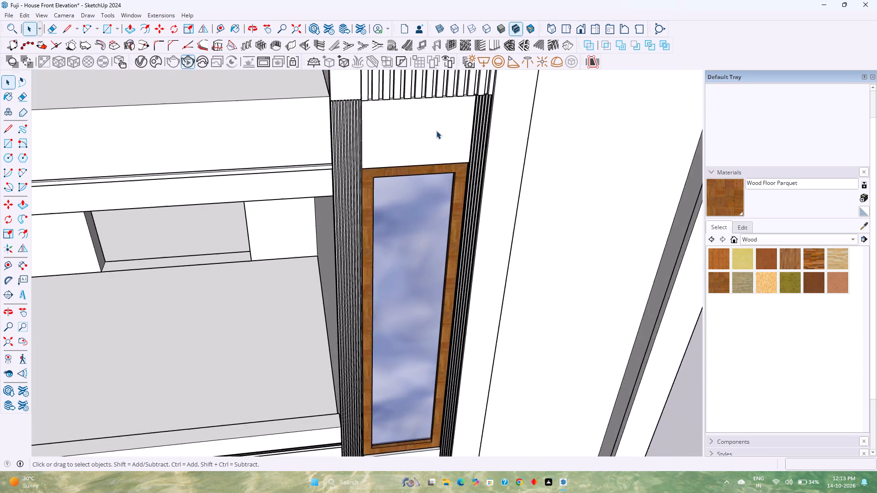
scroll(436, 131, up, 2)
middle_drag(436, 131, 344, 250)
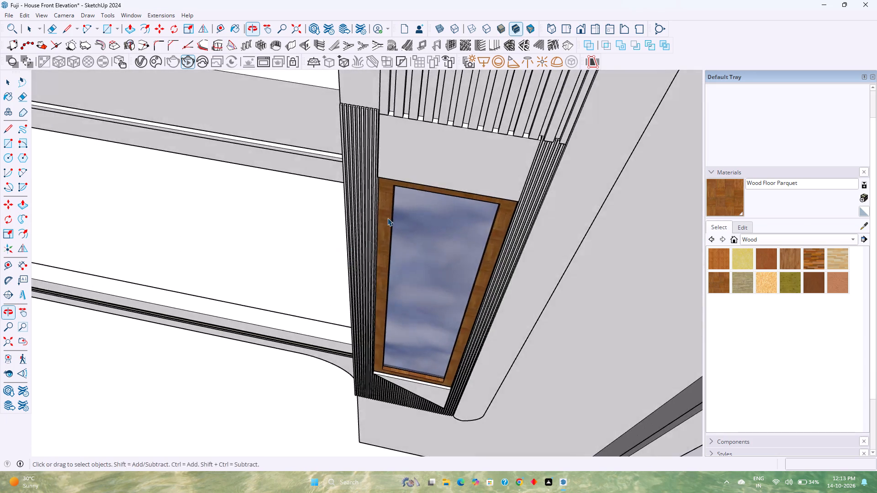
scroll(392, 213, up, 4)
shift+middle_drag(392, 213, 373, 256)
middle_drag(355, 289, 385, 187)
scroll(411, 174, up, 4)
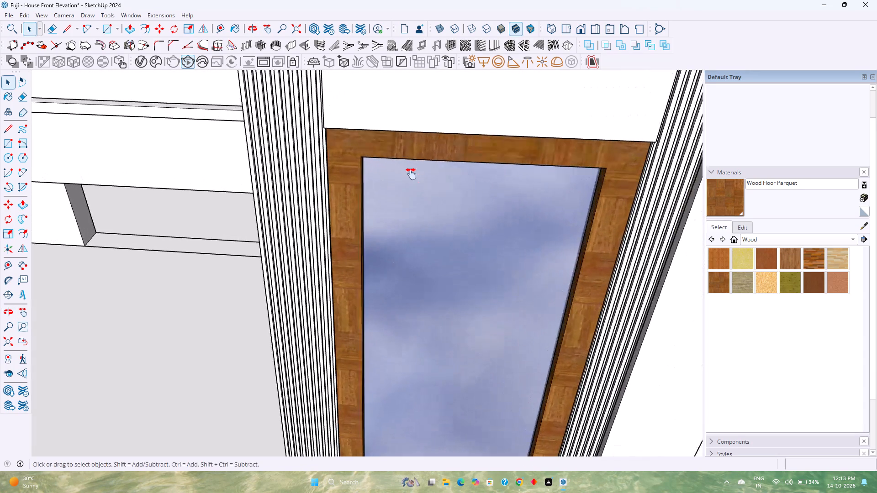
shift+middle_drag(411, 174, 410, 258)
middle_drag(388, 280, 404, 201)
middle_drag(406, 199, 410, 196)
scroll(431, 248, up, 4)
shift+middle_drag(431, 248, 396, 327)
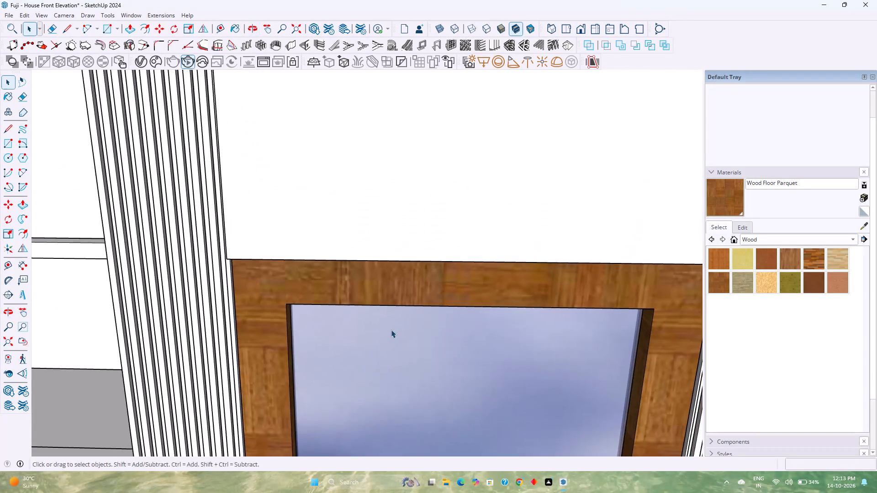
middle_drag(390, 330, 383, 283)
scroll(414, 274, up, 1)
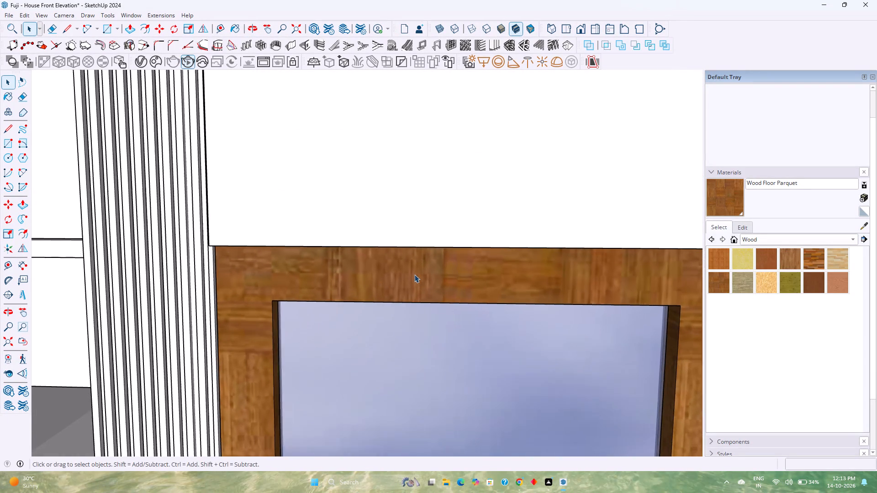
scroll(414, 274, up, 5)
scroll(418, 281, down, 5)
middle_drag(417, 299, 408, 242)
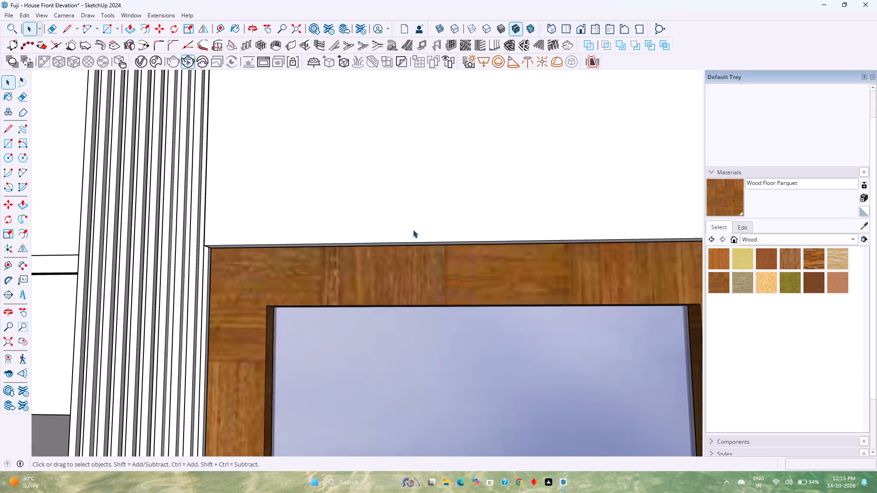
scroll(413, 230, down, 5)
middle_drag(417, 306, 412, 256)
scroll(412, 255, up, 1)
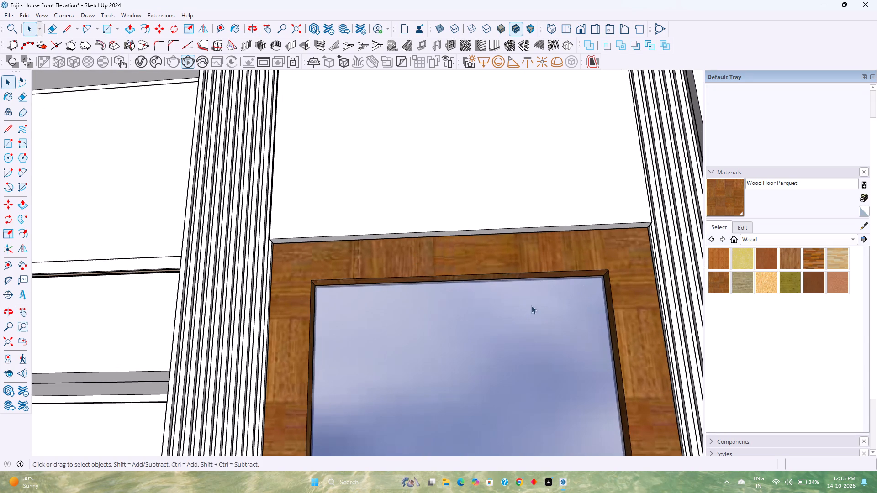
scroll(528, 297, down, 20)
scroll(528, 297, down, 5)
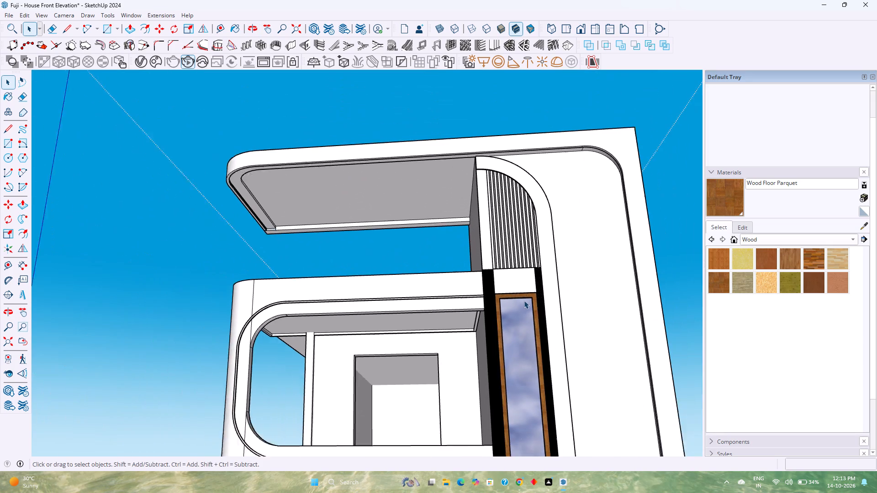
Open the window group and its nested wood frame for editing.
scroll(534, 309, up, 11)
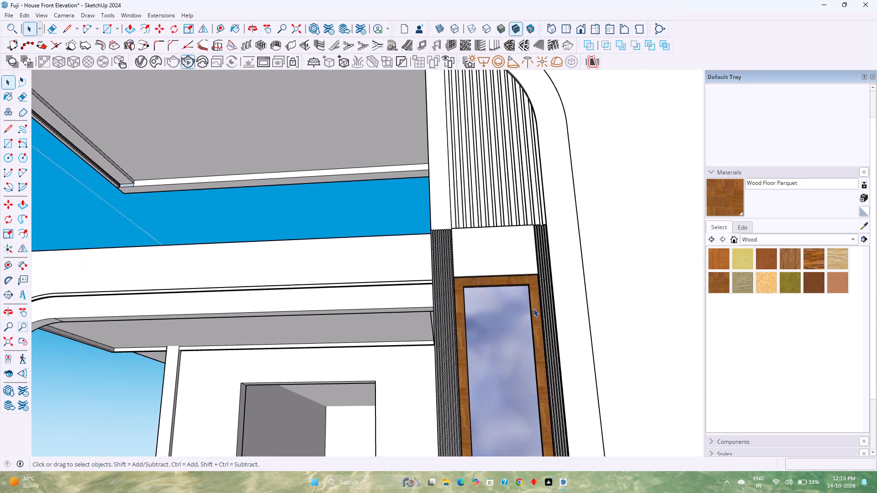
scroll(534, 309, up, 9)
double_click(534, 309)
scroll(534, 309, up, 7)
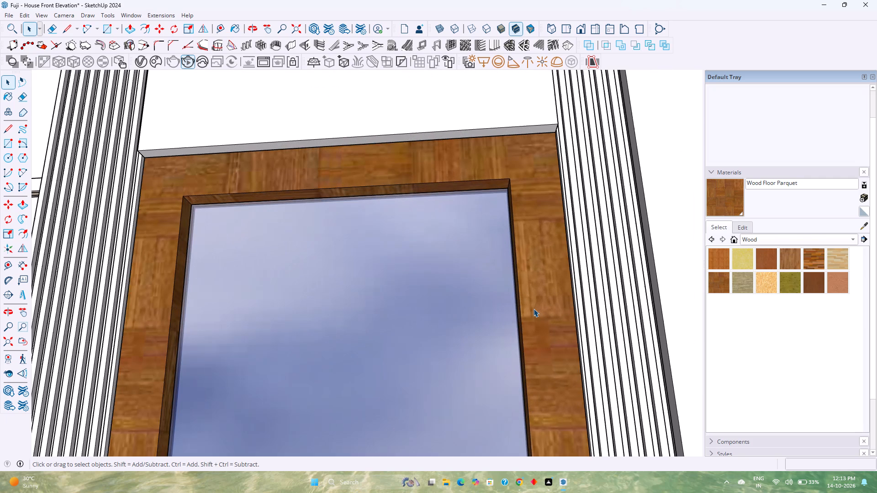
click(534, 286)
double_click(534, 285)
click(534, 285)
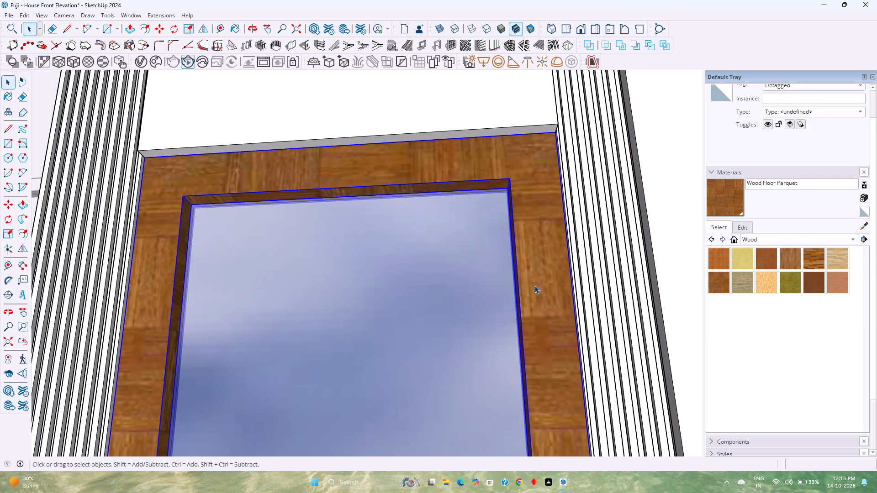
double_click(534, 285)
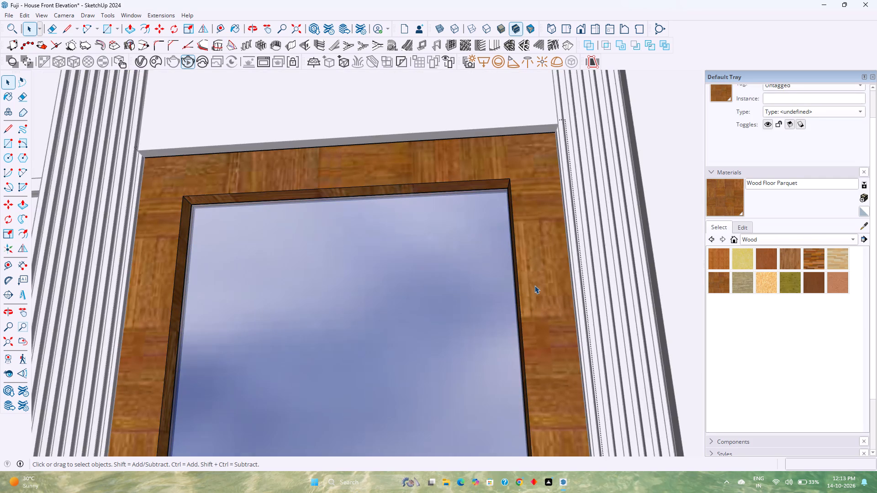
scroll(530, 285, up, 4)
middle_drag(529, 285, 698, 309)
scroll(486, 273, up, 3)
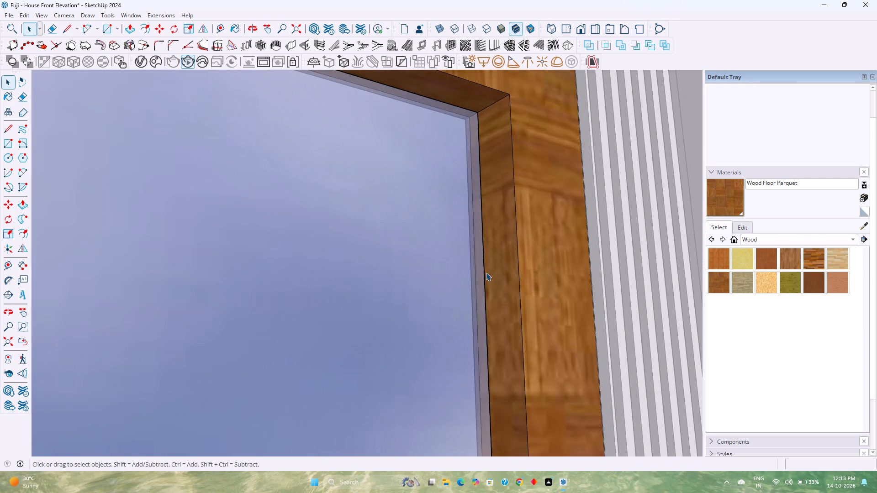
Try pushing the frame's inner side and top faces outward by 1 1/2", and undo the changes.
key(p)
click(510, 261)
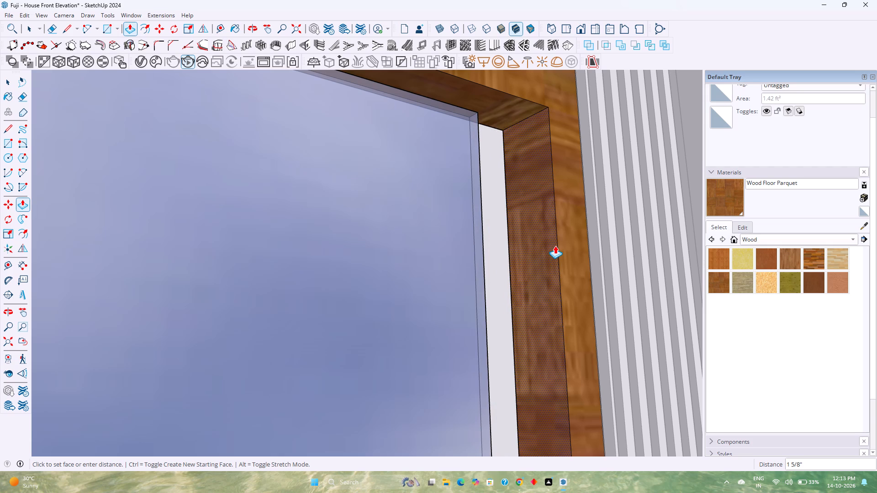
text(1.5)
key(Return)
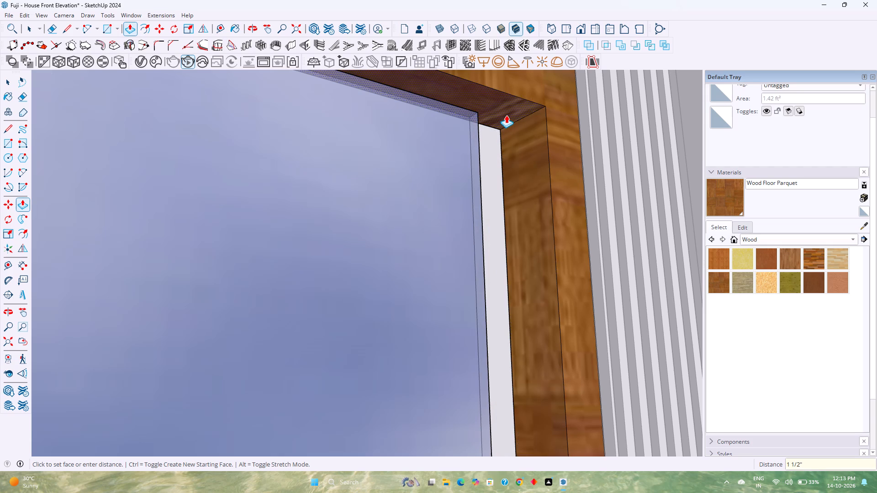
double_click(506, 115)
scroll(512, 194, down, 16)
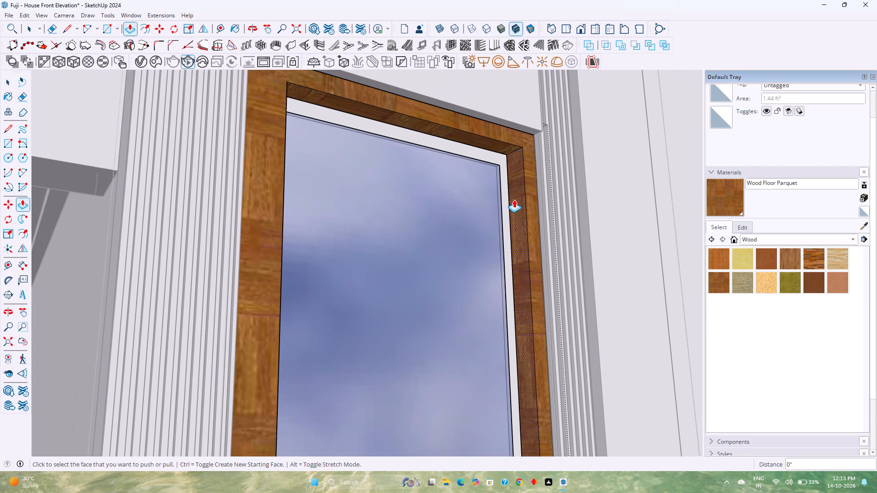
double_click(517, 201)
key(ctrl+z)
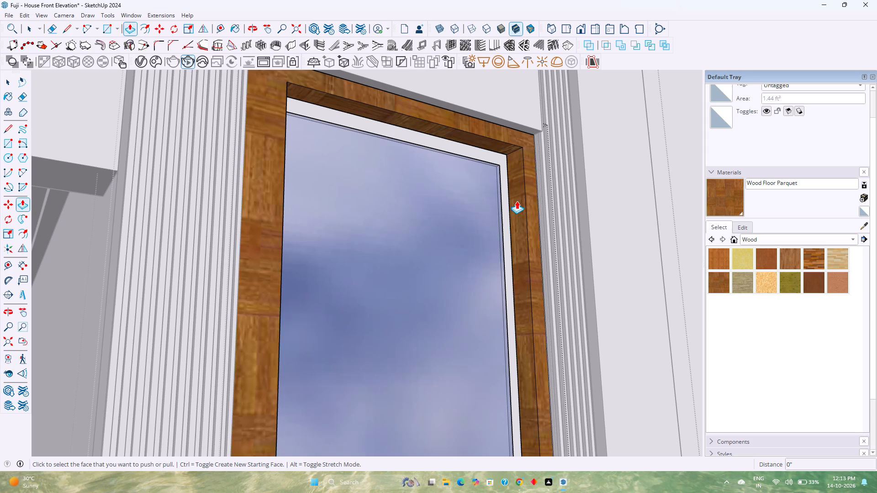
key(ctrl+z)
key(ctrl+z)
Push the wood frame's inner top face and both inner side faces outward by 2" to slim the frame.
click(512, 227)
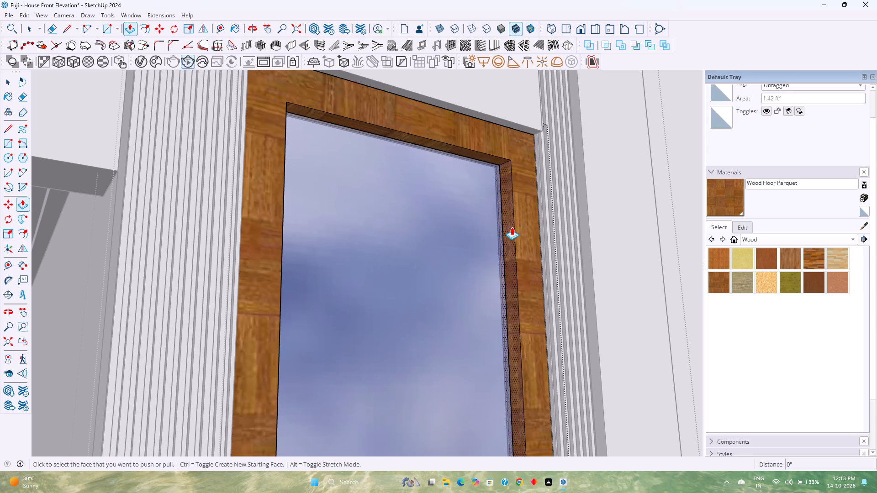
key(2)
key(Return)
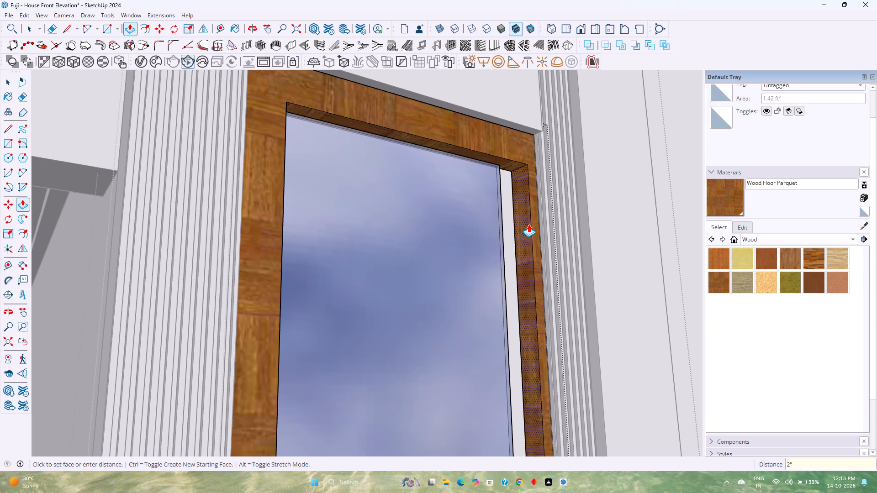
double_click(509, 163)
middle_drag(495, 221, 459, 222)
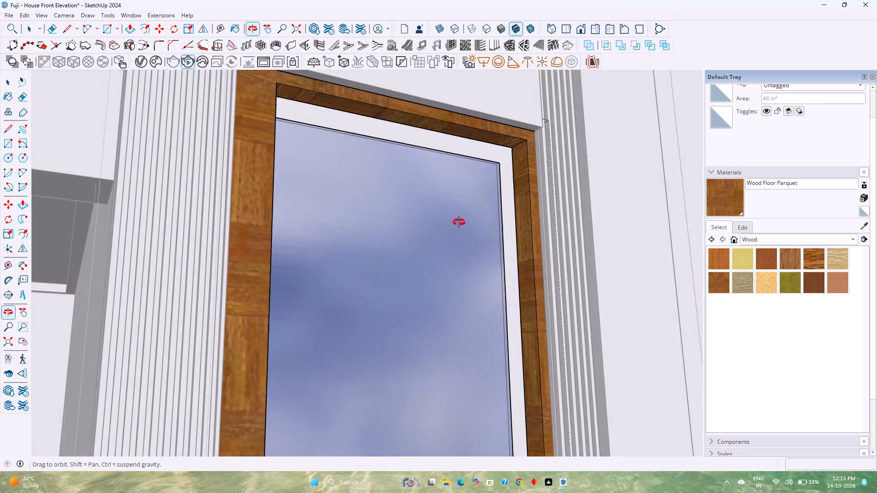
middle_drag(459, 222, 271, 254)
scroll(285, 274, up, 4)
double_click(273, 284)
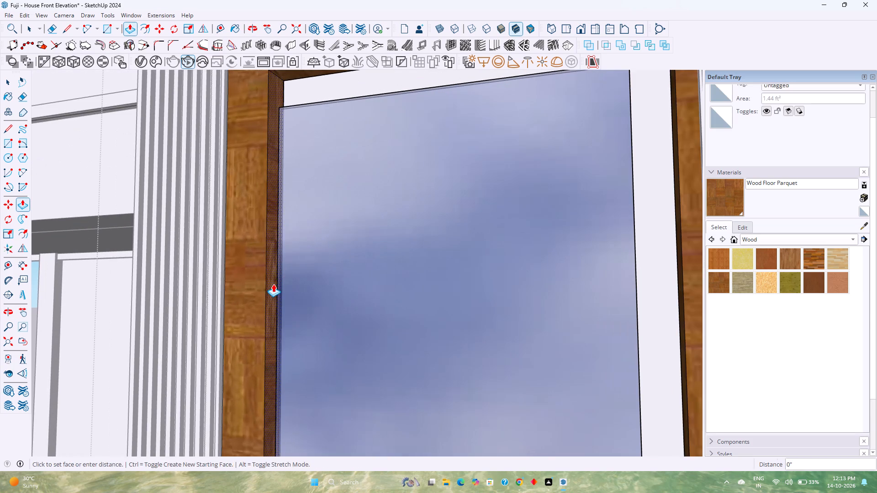
Push the wood frame's inner bottom face outward by the same 2".
scroll(273, 284, down, 10)
middle_drag(322, 343, 393, 220)
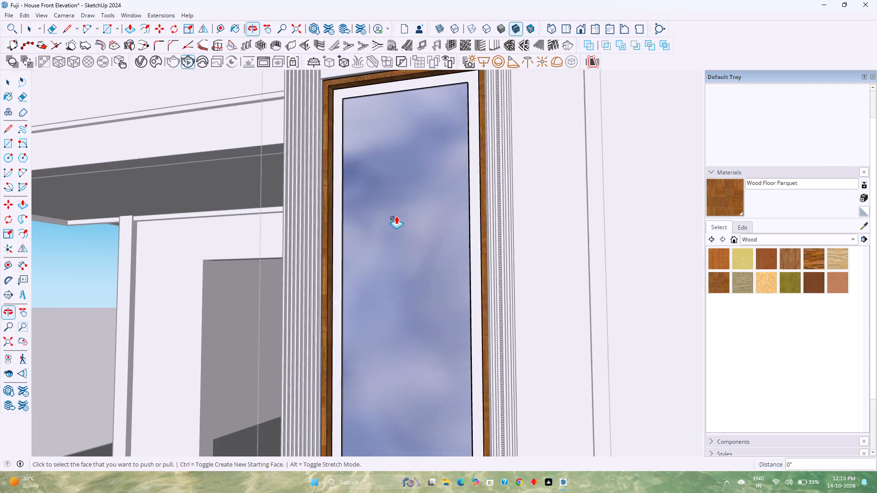
scroll(396, 216, down, 5)
shift+middle_drag(407, 320, 421, 237)
shift+middle_drag(427, 337, 445, 251)
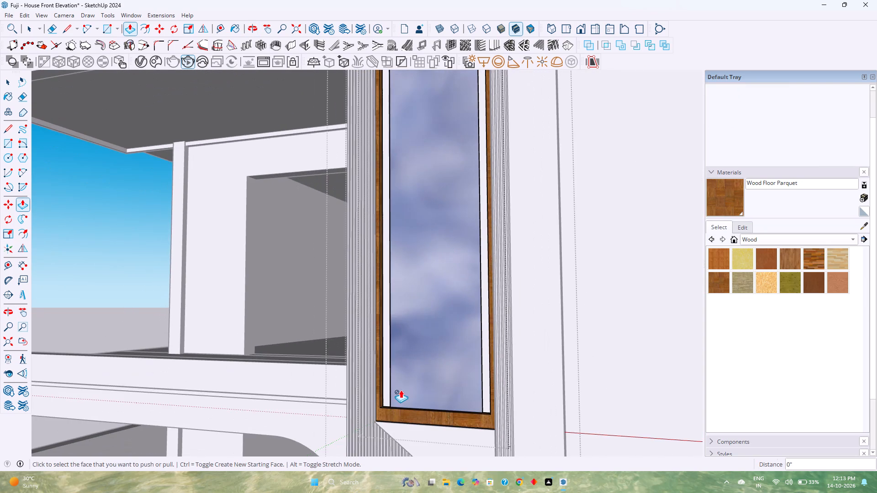
middle_drag(400, 390, 349, 411)
scroll(392, 428, up, 6)
middle_drag(397, 409, 367, 449)
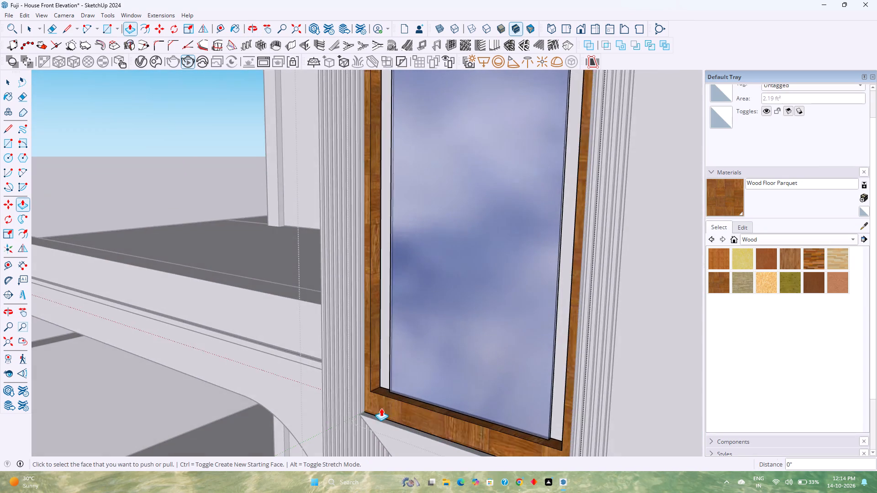
scroll(386, 391, up, 6)
double_click(383, 391)
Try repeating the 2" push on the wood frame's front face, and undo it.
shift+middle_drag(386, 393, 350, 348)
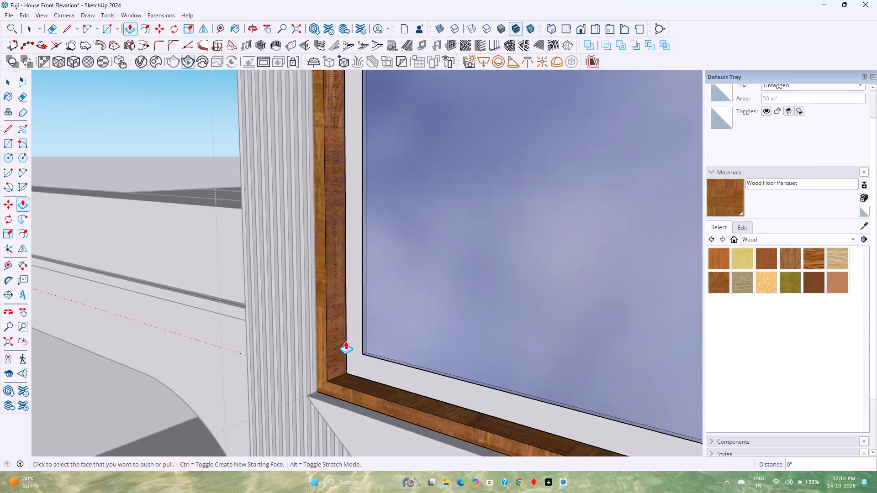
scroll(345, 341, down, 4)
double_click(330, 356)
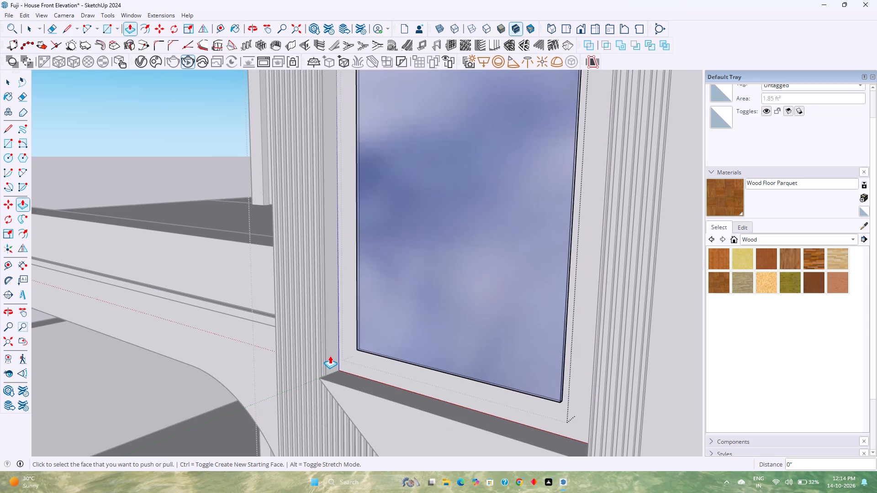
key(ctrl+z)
Push the wood frame's front face back by 1" into the recess.
middle_drag(358, 375, 593, 435)
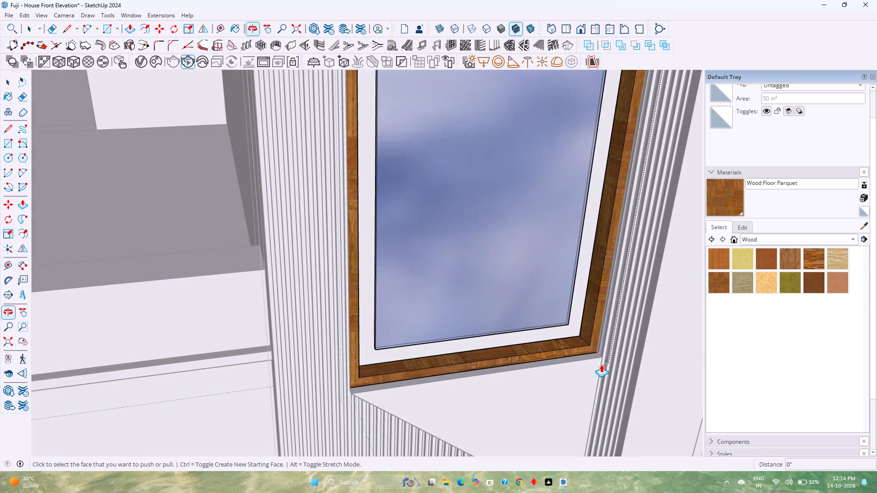
scroll(594, 341, down, 5)
scroll(590, 340, up, 8)
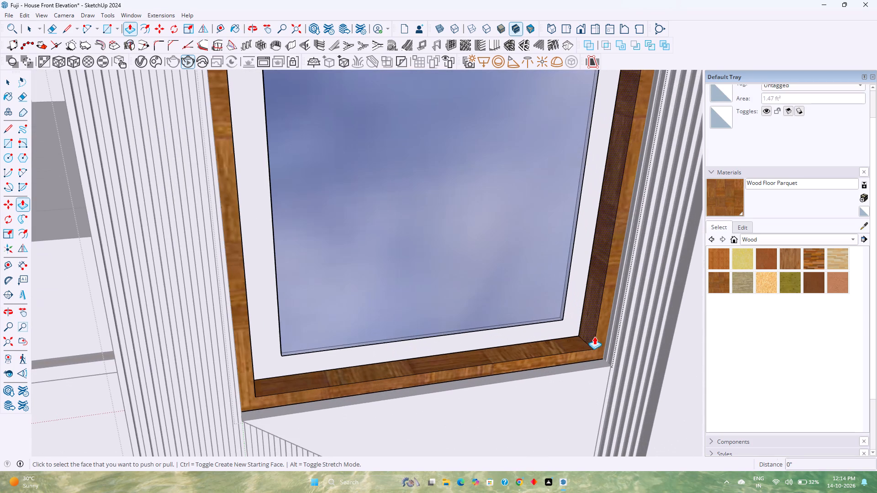
click(600, 336)
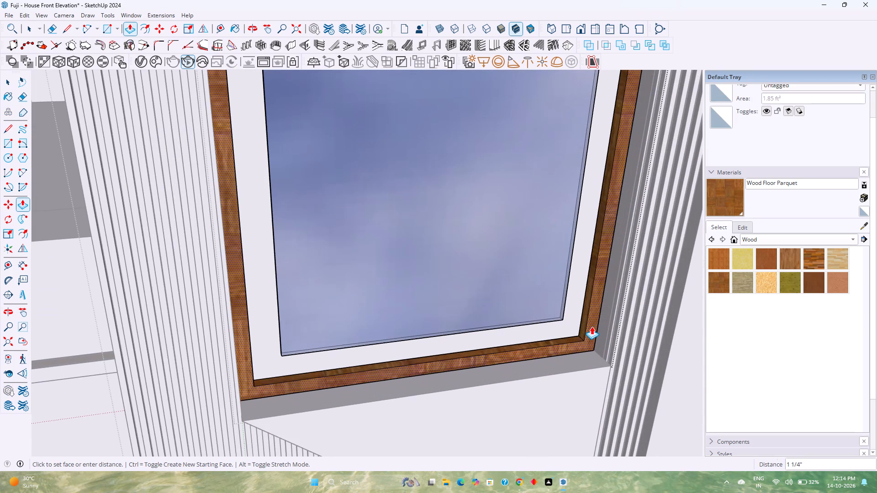
key(1)
key(Return)
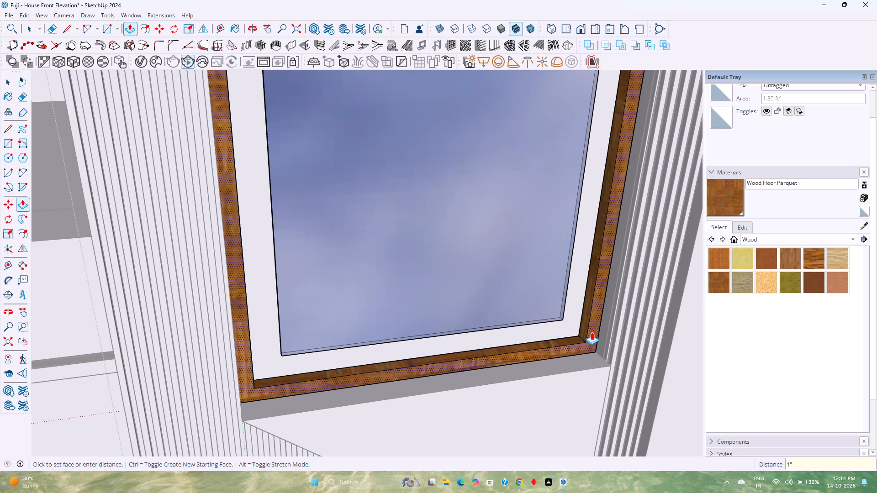
double_click(592, 332)
key(ctrl+z)
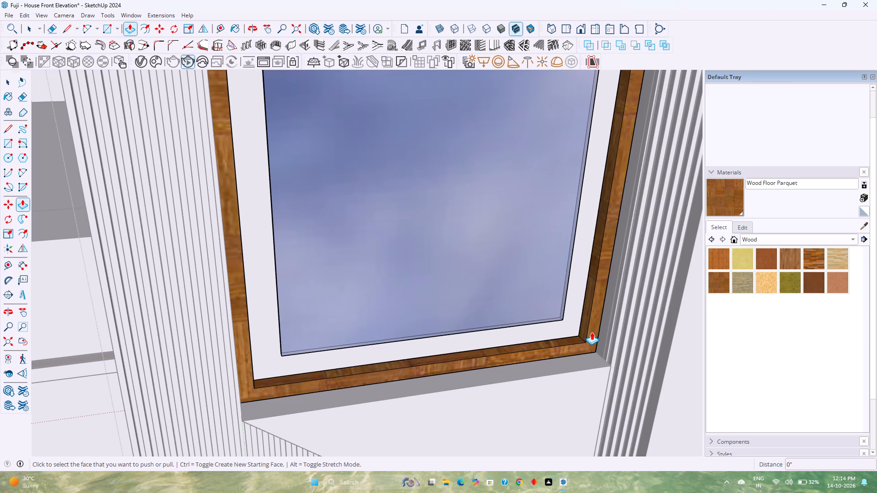
Open the glass pane for editing and extend its right edge face 2" out to the slimmed frame.
key(space)
scroll(508, 309, down, 4)
double_click(502, 297)
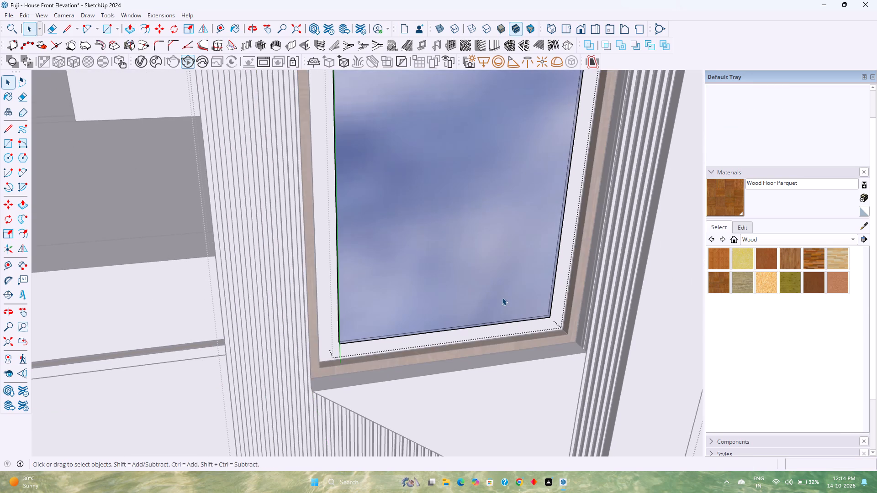
scroll(502, 299, up, 6)
middle_drag(515, 314, 337, 325)
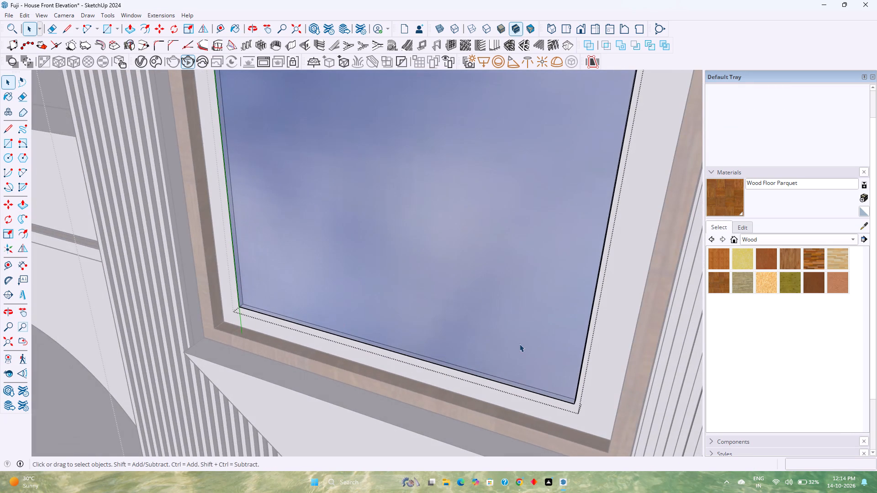
shift+middle_drag(518, 344, 448, 353)
scroll(505, 342, up, 6)
middle_drag(531, 352, 480, 362)
key(p)
scroll(499, 348, up, 2)
click(508, 346)
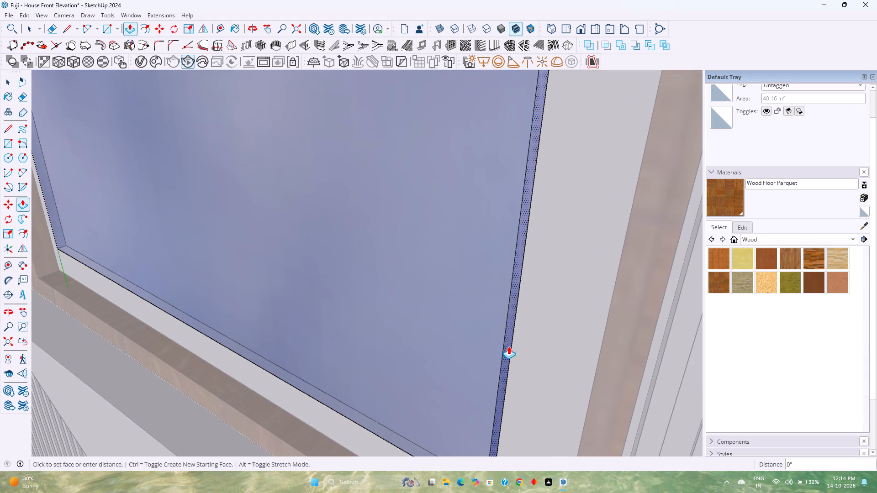
scroll(508, 346, down, 5)
middle_drag(508, 346, 687, 338)
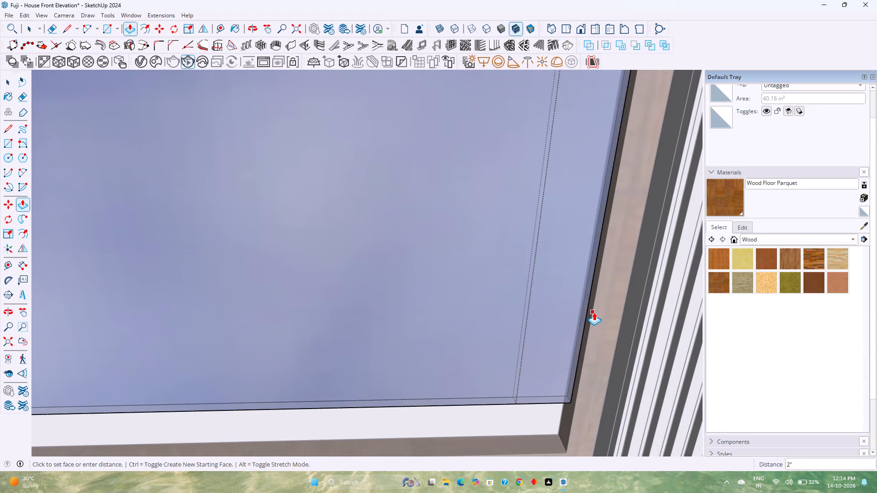
click(593, 311)
Extend the glass pane's bottom edge face by the same 2" down to the frame.
scroll(459, 419, down, 4)
shift+middle_drag(445, 425, 456, 438)
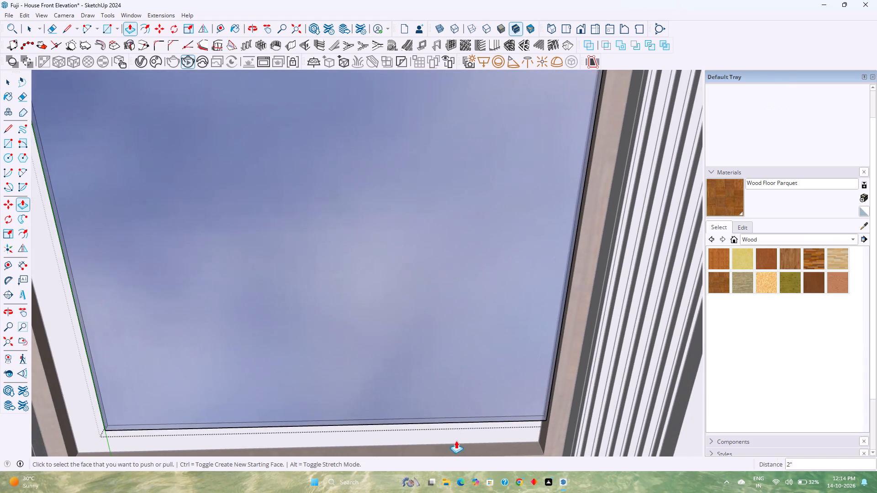
middle_drag(456, 441, 491, 337)
scroll(510, 433, up, 4)
middle_drag(510, 433, 551, 362)
scroll(549, 402, up, 3)
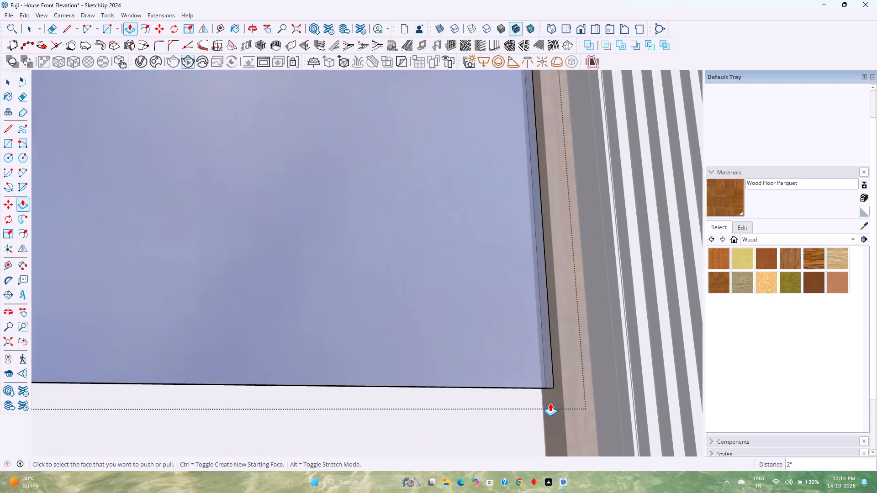
scroll(550, 403, up, 8)
middle_drag(541, 390, 549, 361)
scroll(541, 390, up, 3)
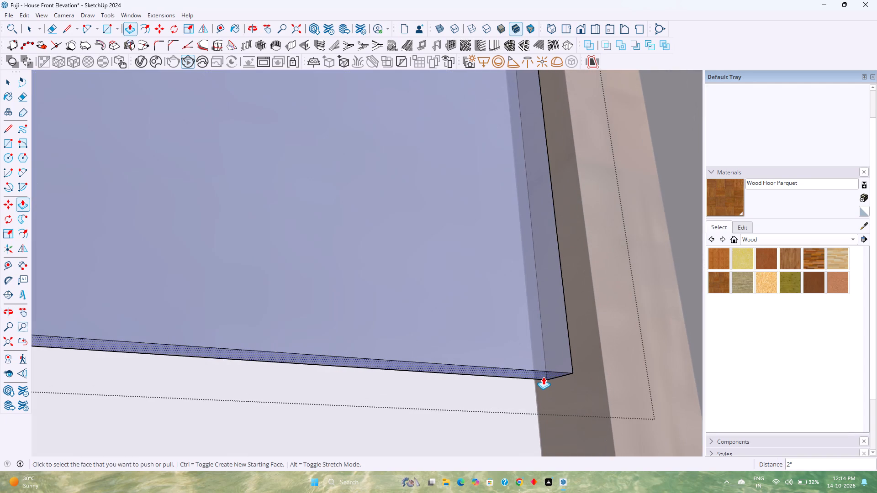
double_click(543, 376)
Extend the glass pane's left edge face by the same 2" out to the frame.
scroll(543, 376, down, 19)
middle_drag(543, 376, 499, 420)
scroll(499, 420, down, 5)
scroll(241, 299, up, 8)
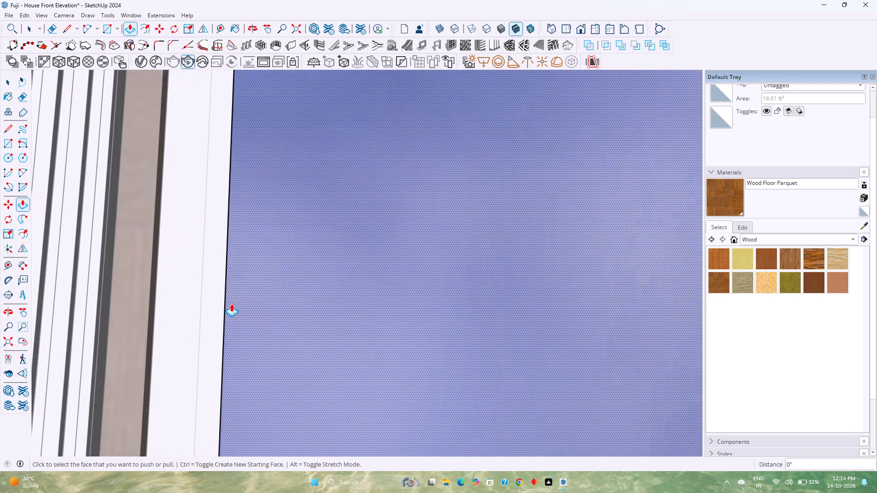
scroll(231, 304, up, 3)
middle_drag(231, 304, 338, 342)
middle_click(338, 342)
scroll(210, 304, up, 7)
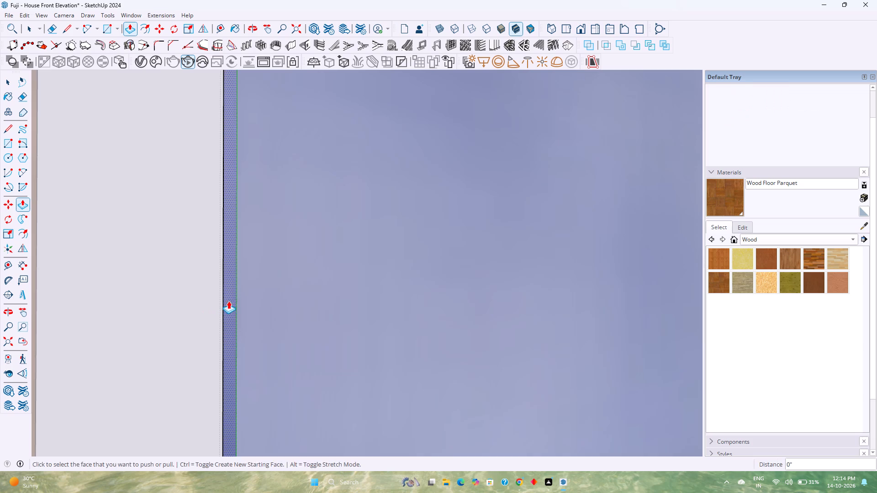
middle_drag(228, 301, 258, 318)
double_click(233, 307)
Extend the glass pane's top edge face by the same 2" up to the frame, and close the glass and window groups.
scroll(233, 307, down, 7)
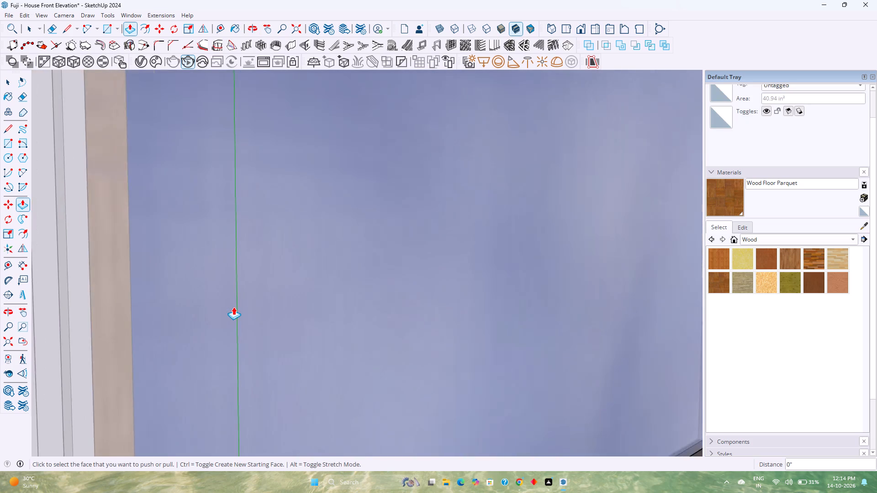
scroll(233, 307, down, 15)
shift+middle_drag(303, 279, 271, 397)
scroll(278, 355, down, 7)
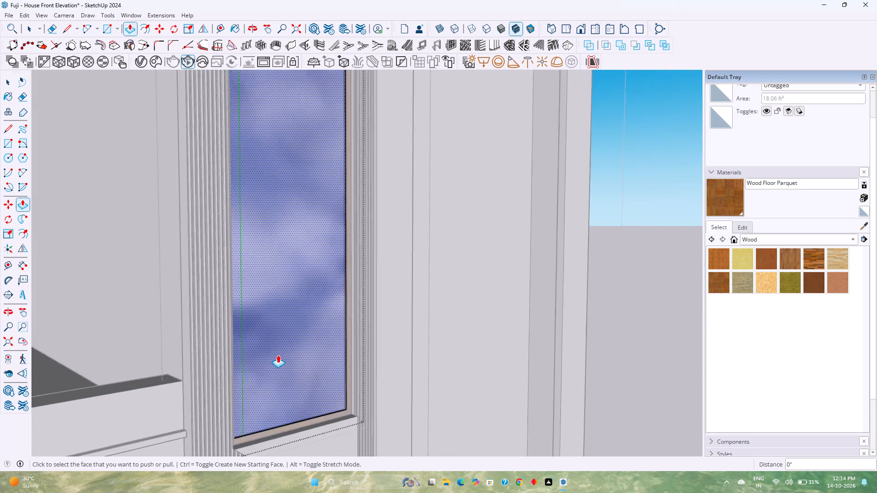
scroll(278, 355, down, 6)
shift+middle_drag(281, 331, 281, 453)
shift+middle_click(281, 455)
scroll(317, 224, up, 1)
scroll(252, 138, up, 1)
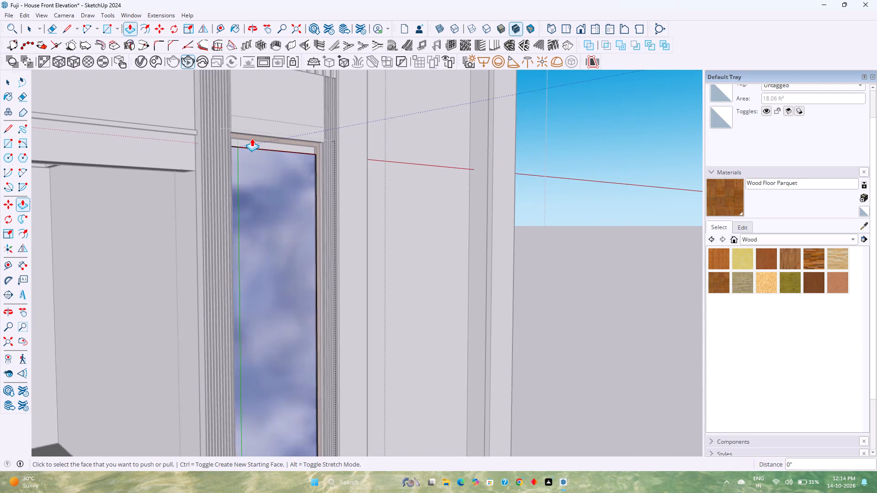
scroll(252, 138, up, 3)
middle_drag(291, 166, 347, 249)
scroll(331, 151, up, 7)
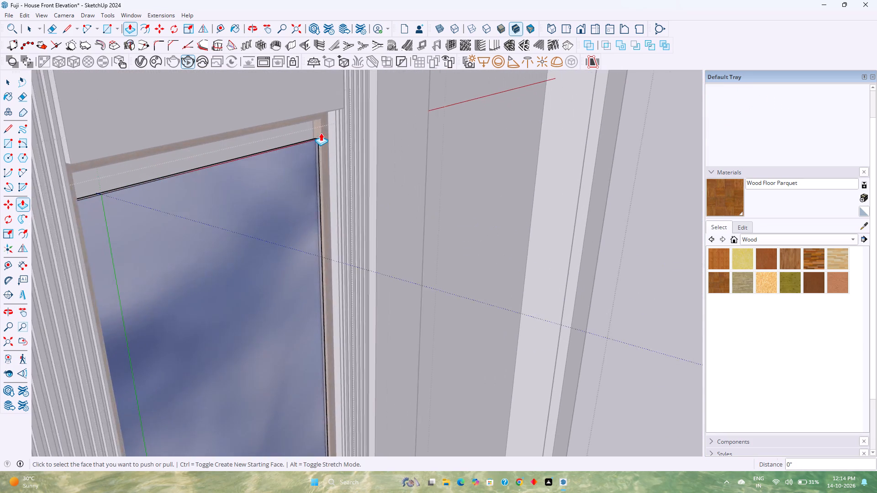
scroll(321, 133, up, 18)
scroll(303, 160, up, 4)
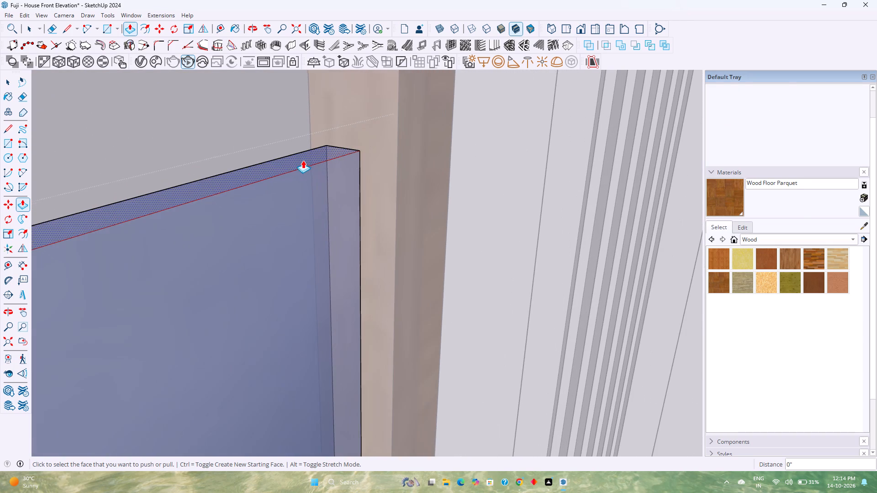
double_click(310, 160)
key(space)
key(Escape)
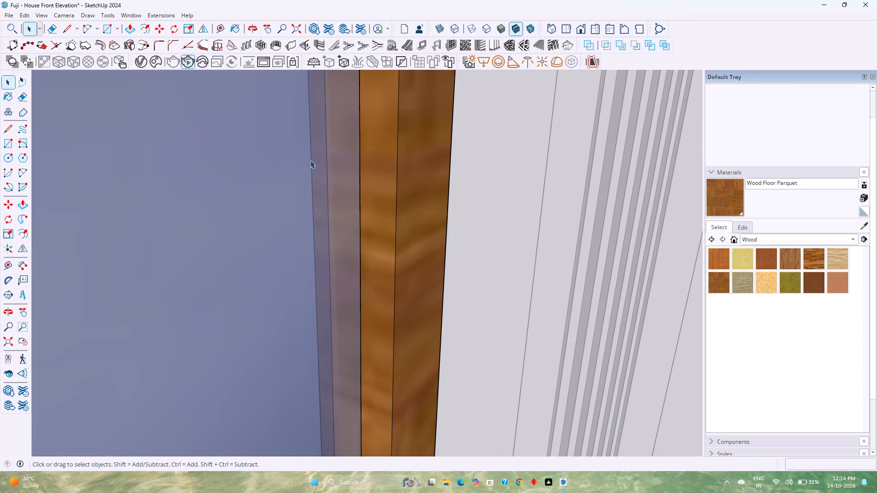
scroll(310, 160, down, 12)
key(Escape)
Examine the slimmed window in the tower recess in the front view and at close range around its upper end.
scroll(310, 160, down, 12)
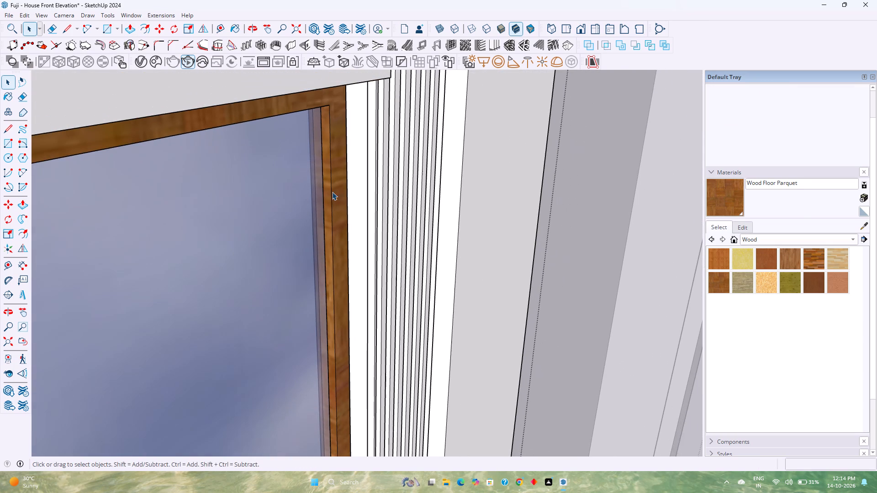
middle_click(332, 192)
click(580, 21)
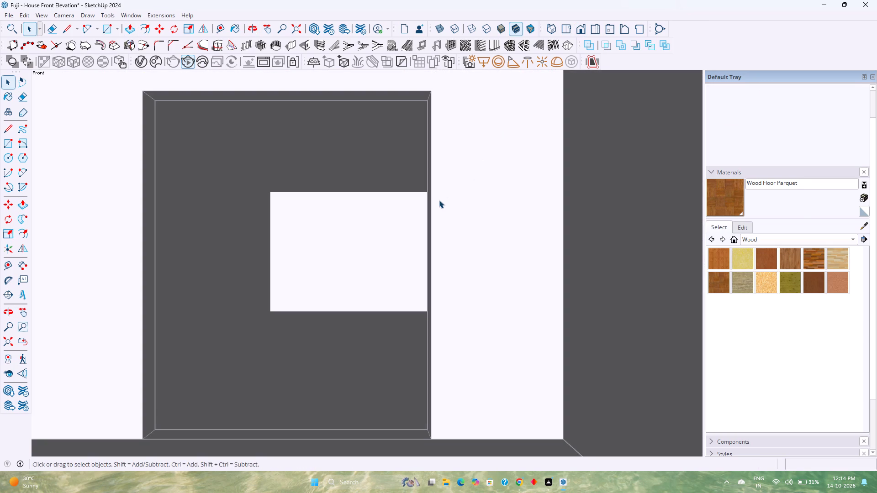
key(Escape)
click(583, 31)
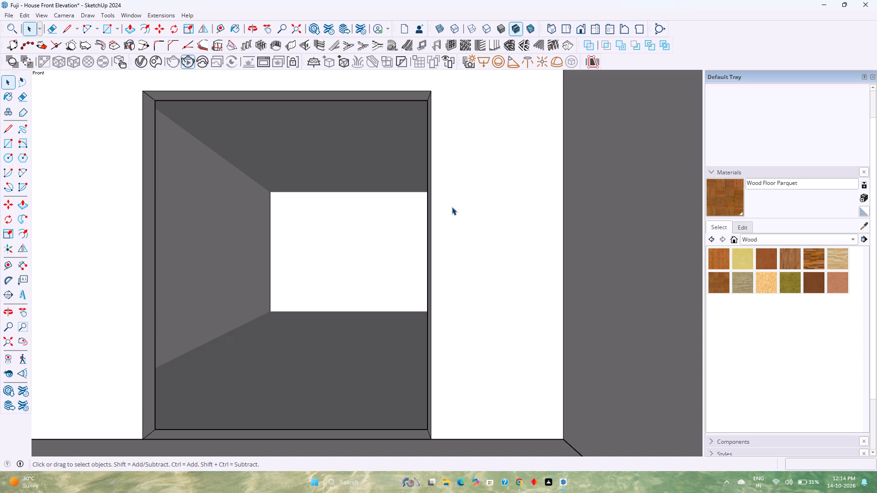
scroll(452, 207, down, 17)
shift+middle_drag(520, 301, 370, 318)
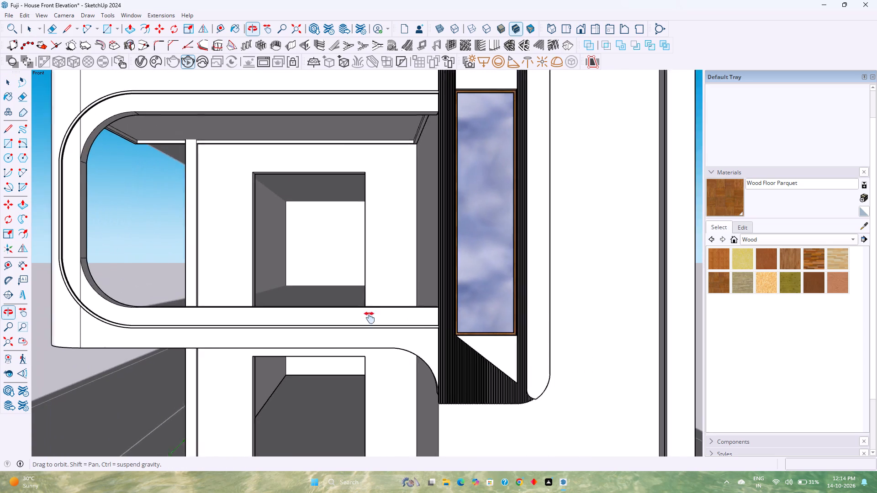
shift+middle_drag(370, 318, 368, 318)
scroll(457, 249, up, 2)
shift+middle_drag(452, 218, 395, 335)
scroll(400, 174, up, 2)
middle_drag(396, 221, 398, 160)
middle_click(398, 160)
scroll(389, 167, up, 6)
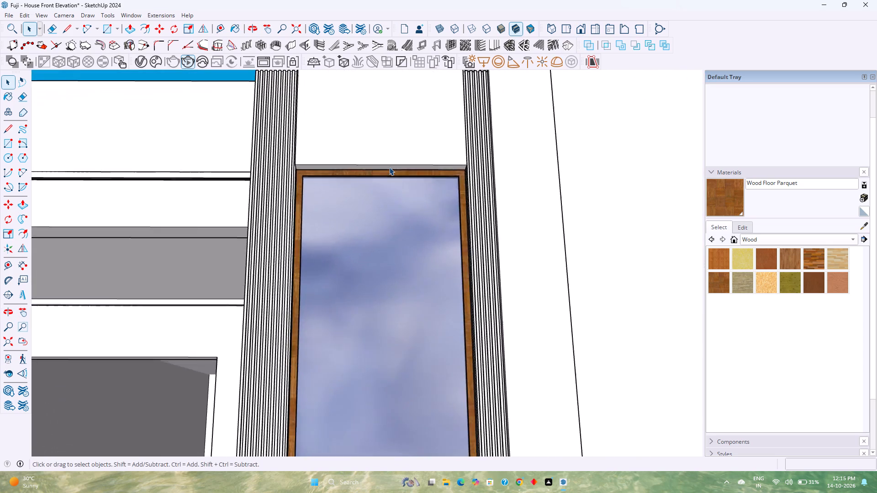
scroll(389, 167, up, 8)
middle_drag(389, 167, 228, 170)
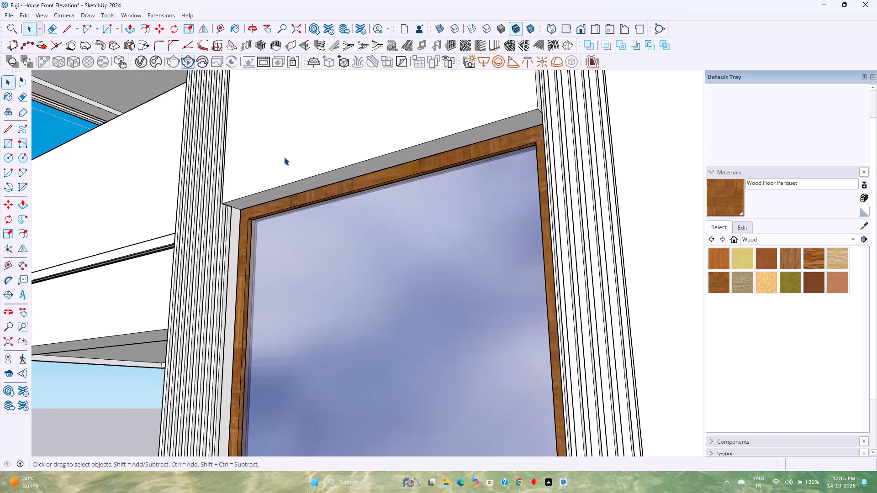
Push/Pull the front face of the white panel above the tower window outward by 2".
click(285, 157)
double_click(285, 157)
click(285, 157)
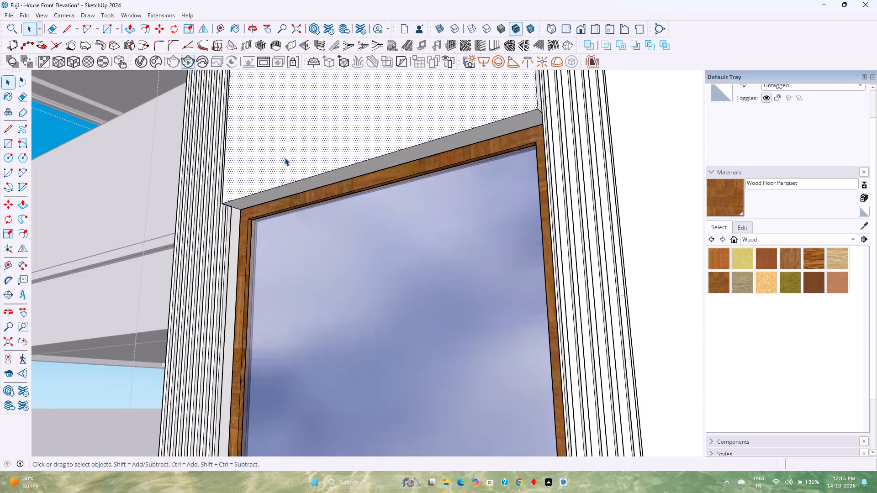
key(p)
click(285, 157)
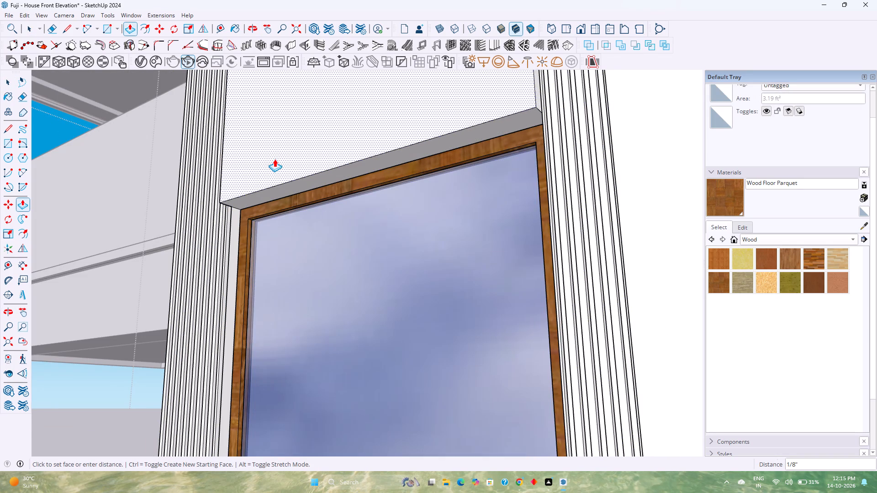
key(2)
key(Return)
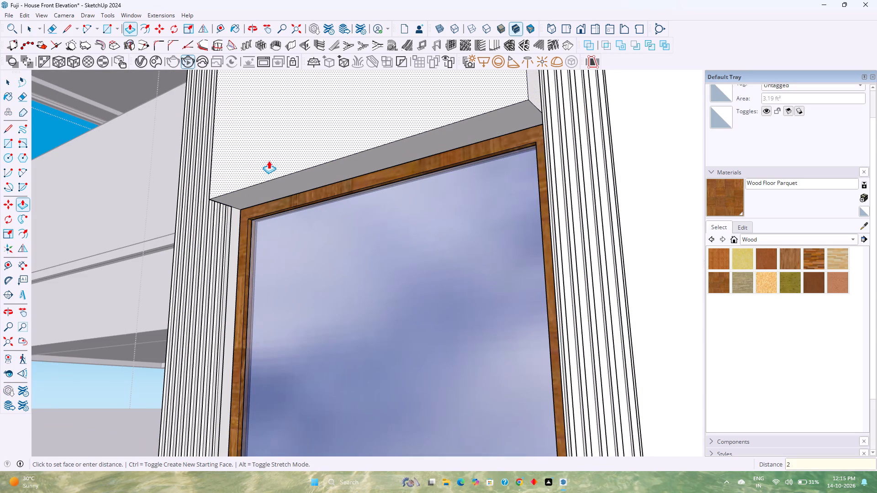
key(space)
Examine the thickened panel above the window from the front and from above, and close its group.
scroll(259, 173, down, 3)
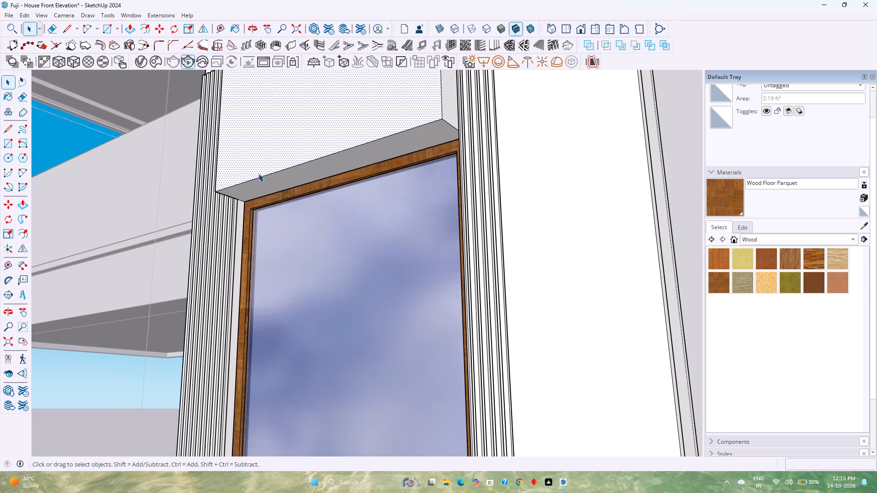
middle_drag(259, 173, 296, 195)
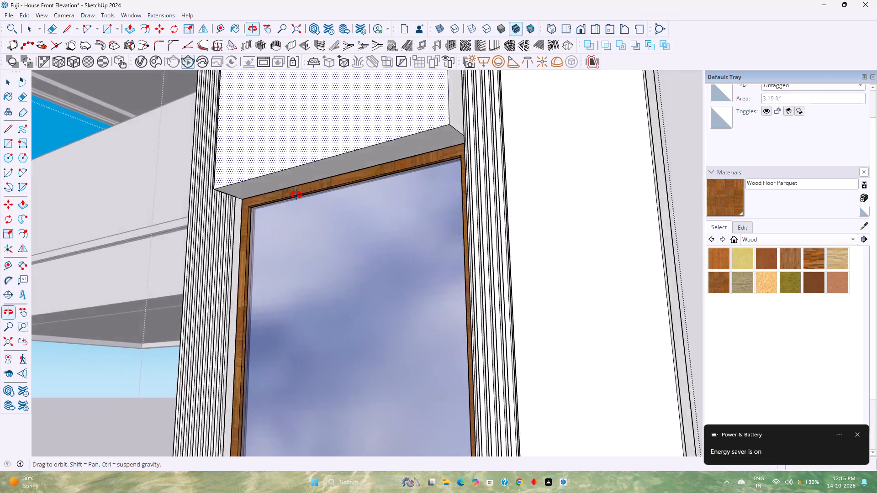
middle_drag(296, 195, 330, 239)
scroll(279, 186, down, 2)
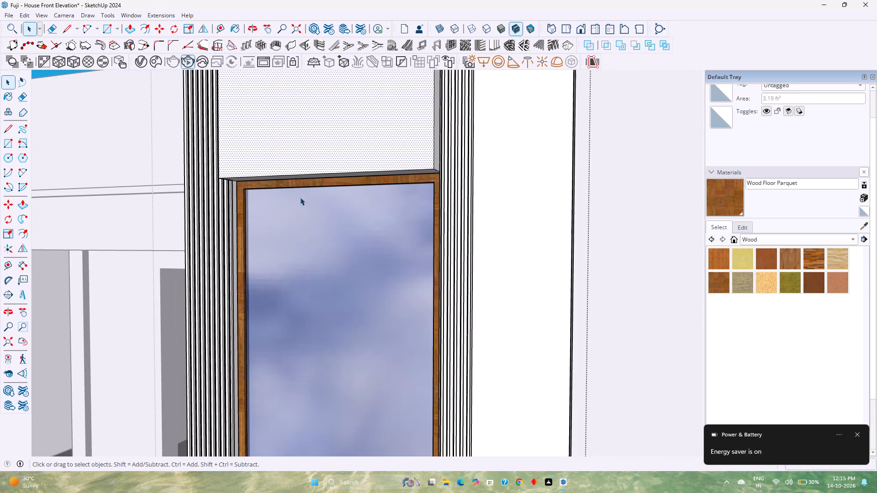
scroll(300, 195, down, 3)
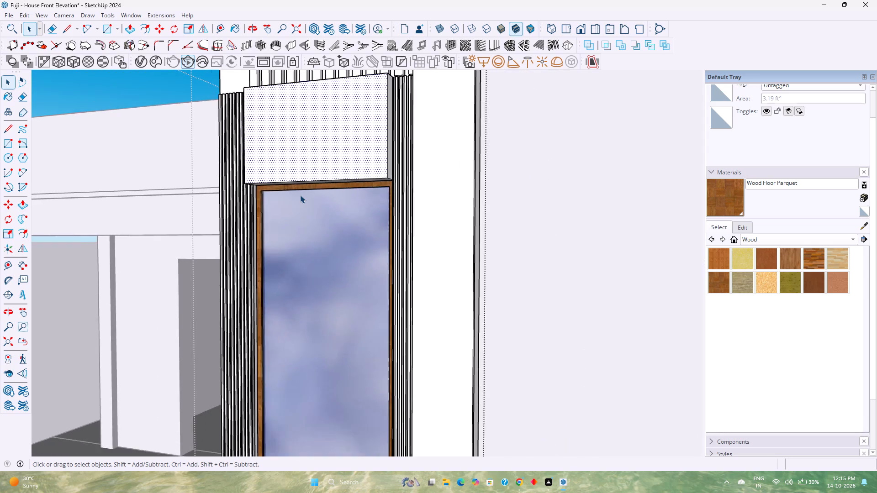
scroll(300, 195, down, 3)
middle_drag(300, 195, 666, 299)
scroll(183, 108, up, 1)
scroll(356, 158, up, 2)
middle_drag(356, 158, 283, 266)
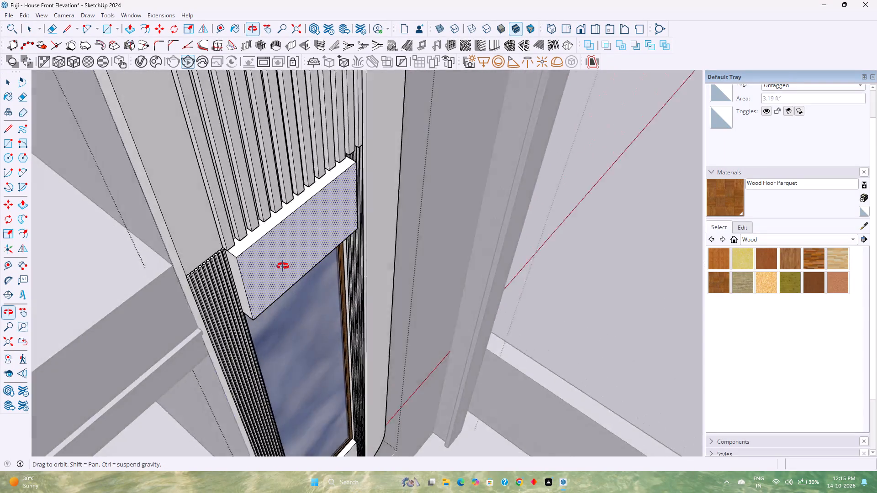
middle_drag(283, 266, 217, 147)
scroll(273, 231, up, 2)
middle_drag(273, 231, 253, 140)
middle_drag(253, 140, 320, 216)
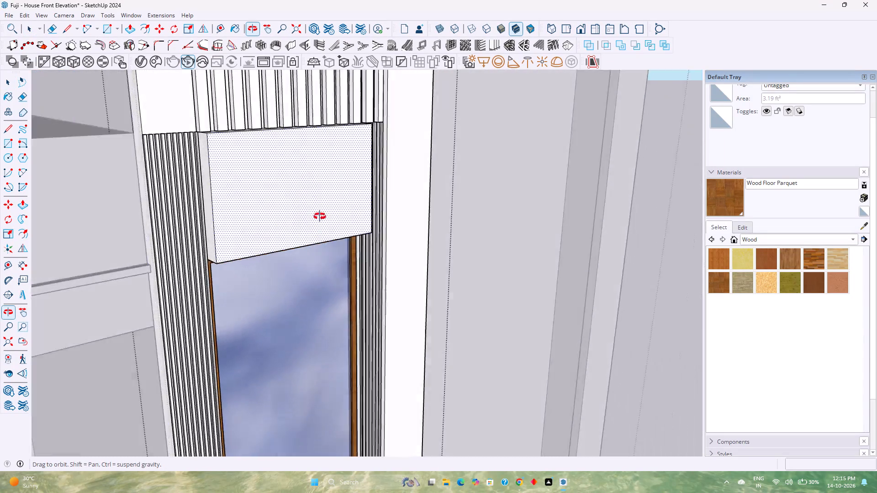
middle_drag(320, 216, 261, 213)
scroll(261, 213, down, 5)
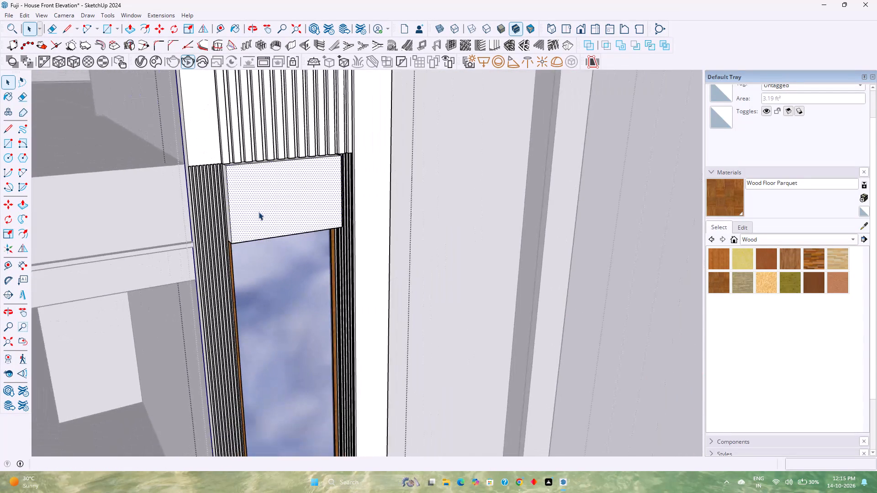
scroll(259, 212, down, 1)
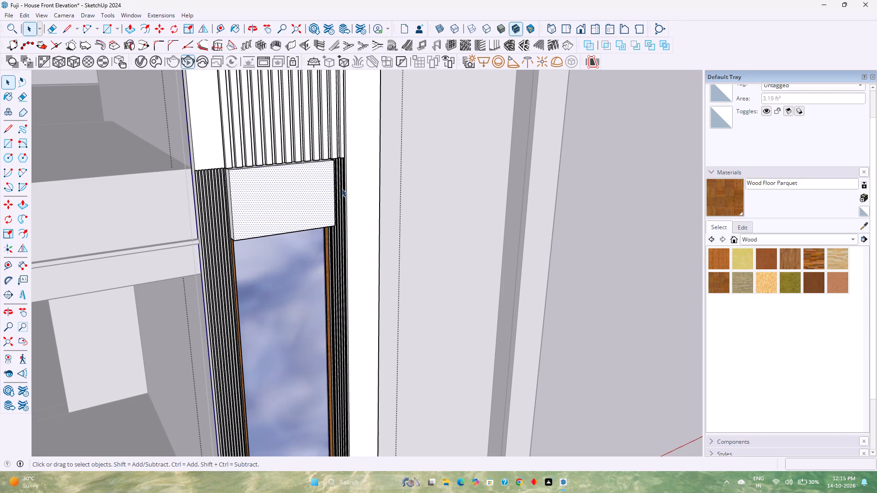
key(Escape)
Scale the white surround frame inside the fluted tower recess group by about 1.99 along the green axis.
click(352, 172)
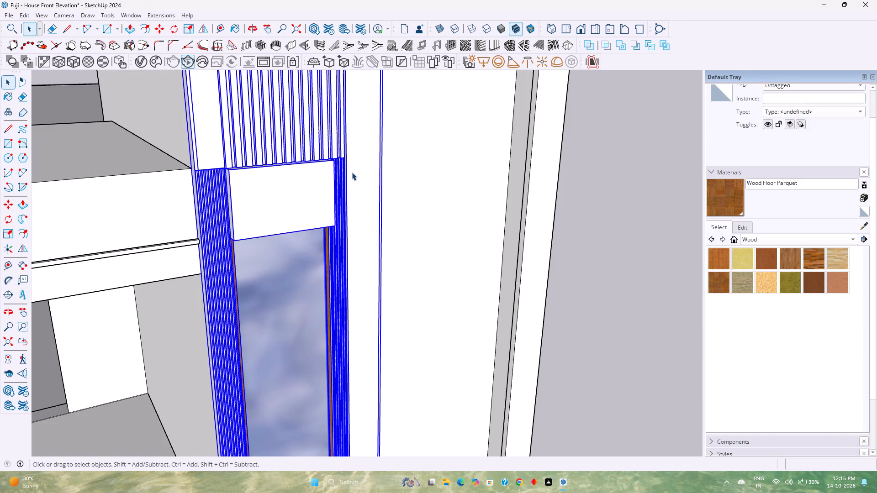
middle_drag(352, 172, 439, 276)
double_click(335, 178)
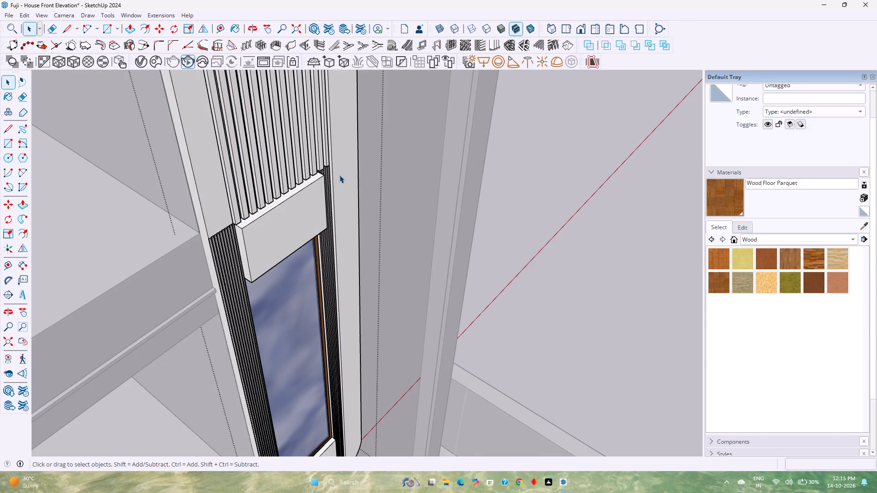
click(339, 175)
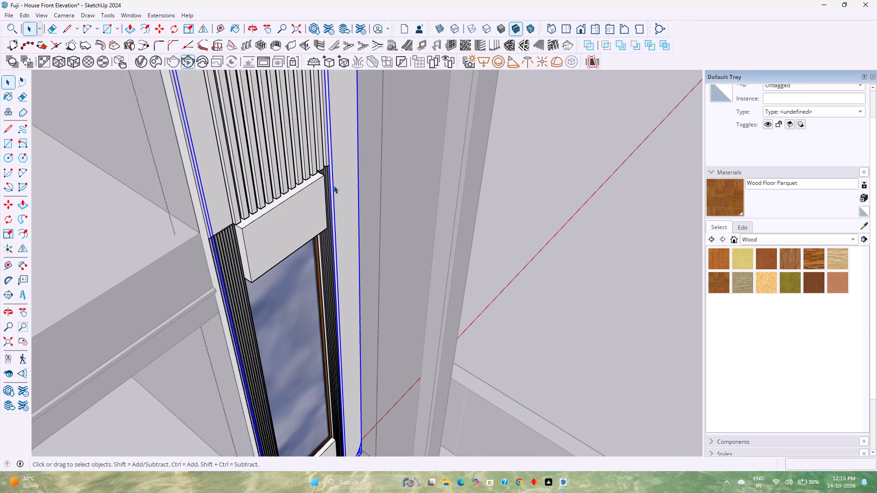
key(s)
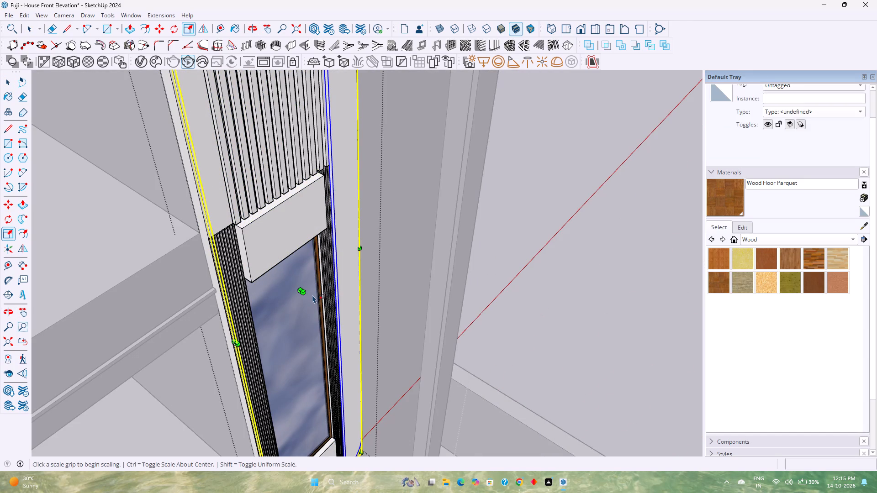
click(306, 294)
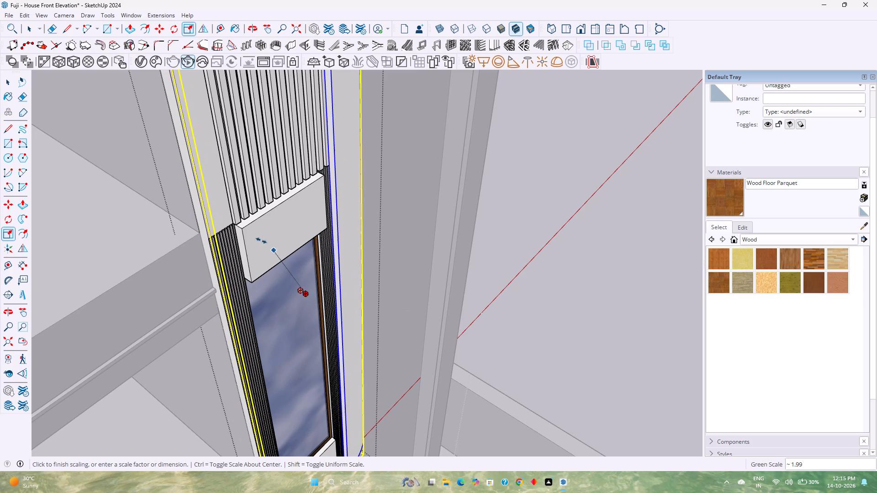
click(259, 238)
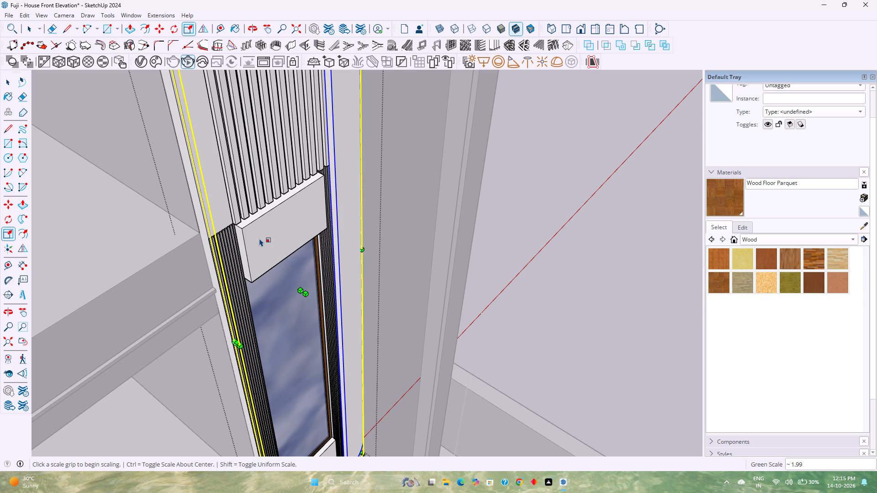
key(space)
key(Escape)
Examine how the surround, fluted strips, panel and window fit together in the tower recess from above and at close range.
scroll(259, 238, down, 1)
middle_drag(259, 238, 269, 242)
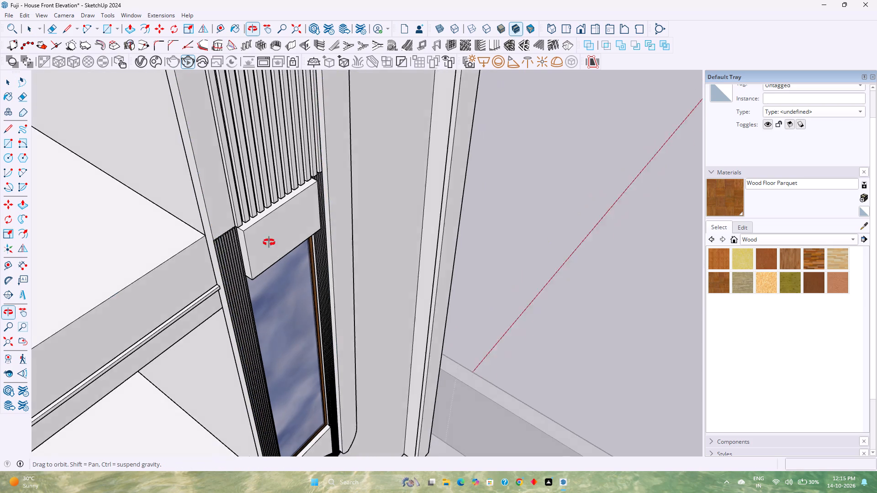
middle_drag(269, 242, 252, 241)
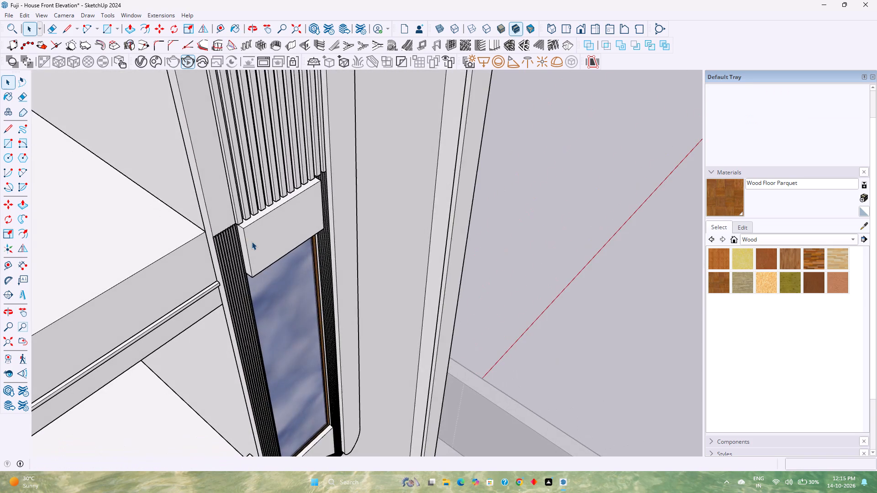
scroll(252, 241, up, 3)
middle_drag(252, 241, 71, 314)
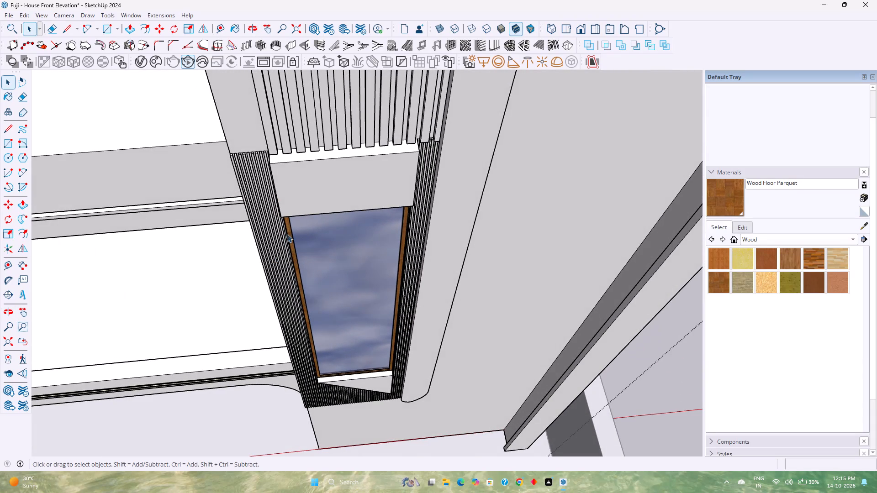
shift+scroll(302, 221, up, 1)
shift+middle_drag(302, 221, 306, 241)
middle_drag(306, 292, 313, 192)
scroll(314, 177, up, 4)
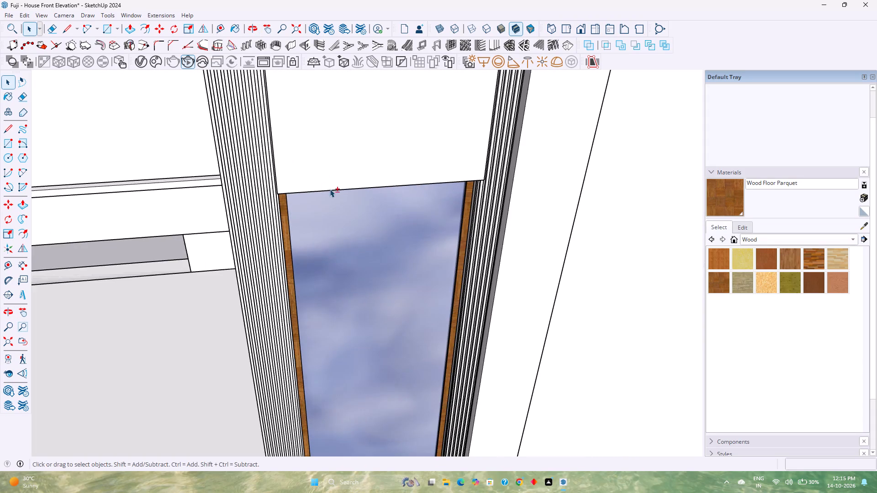
shift+middle_drag(330, 189, 338, 147)
scroll(346, 147, down, 10)
shift+middle_drag(410, 299, 405, 236)
shift+scroll(408, 231, up, 1)
scroll(408, 230, down, 5)
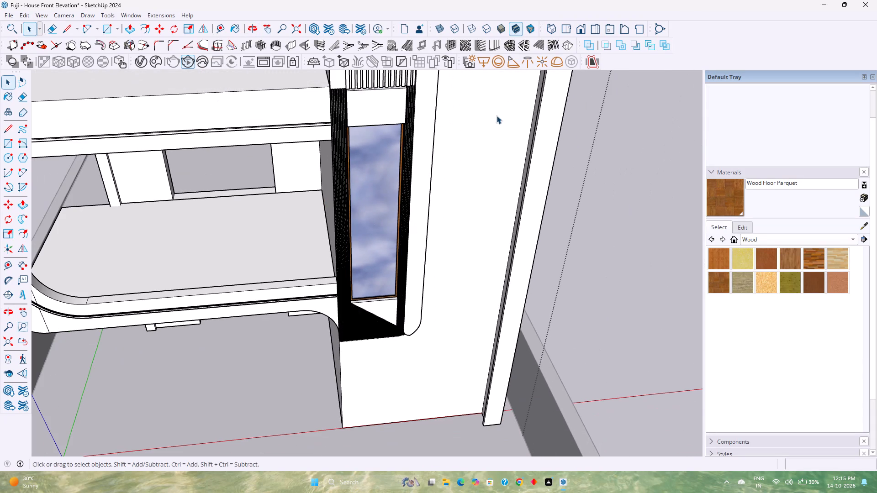
Set the standard front view with the whole house elevation framed, and save the model.
click(582, 29)
scroll(486, 172, down, 4)
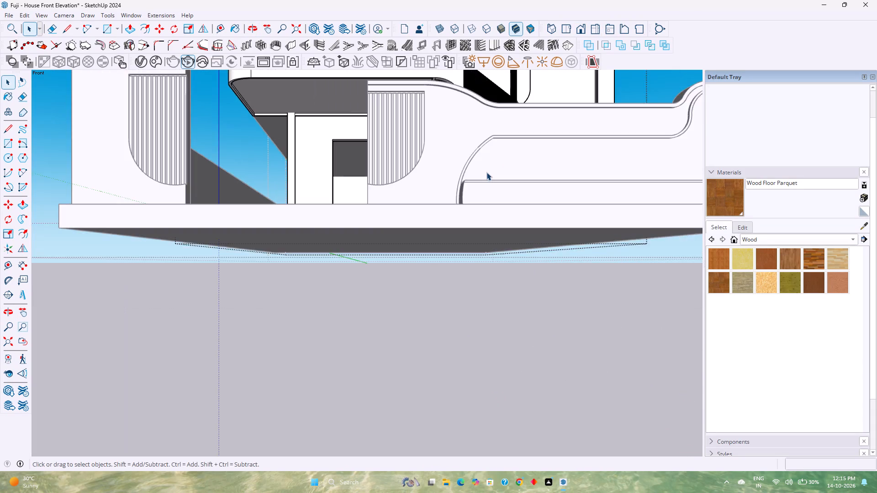
scroll(486, 172, down, 7)
shift+scroll(486, 172, up, 1)
shift+middle_drag(486, 173, 399, 413)
shift+scroll(427, 325, down, 1)
key(ctrl+s)
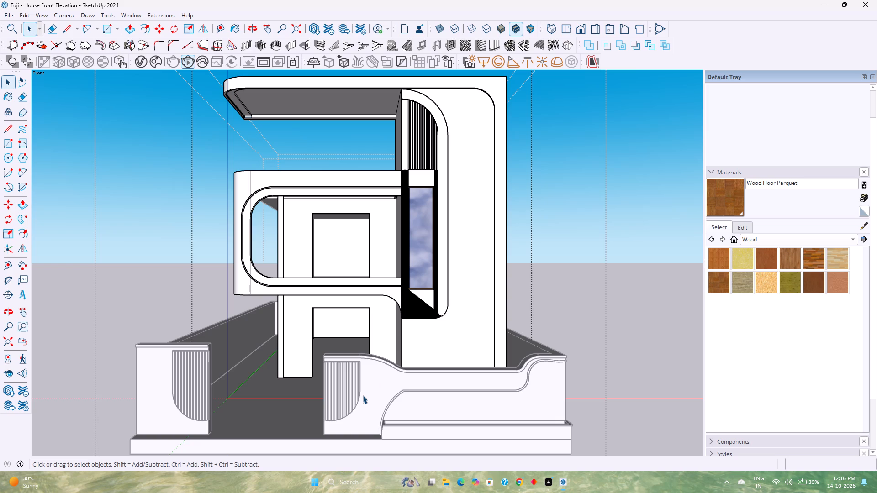
Examine the window head, panel and fluted strips of the tower recess up close and from oblique angles.
scroll(426, 184, up, 12)
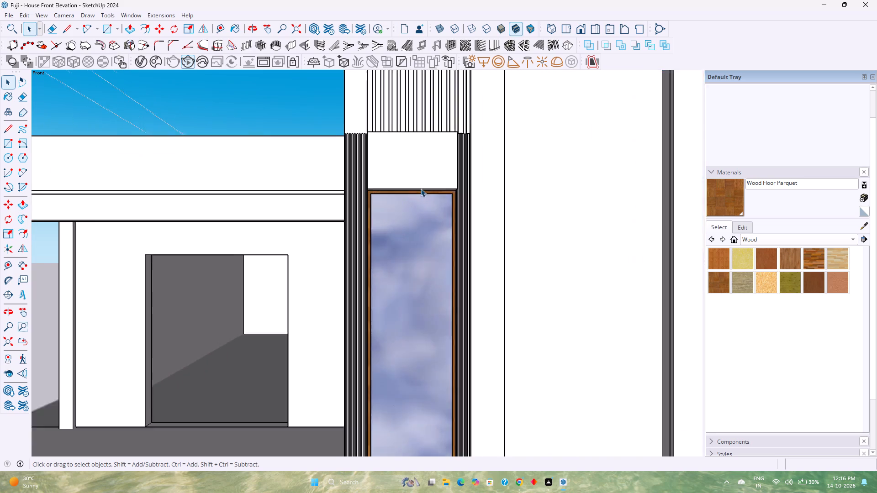
scroll(421, 189, up, 3)
middle_drag(415, 195, 387, 178)
middle_drag(387, 178, 381, 175)
scroll(373, 195, up, 7)
middle_drag(390, 186, 471, 179)
scroll(316, 187, up, 1)
scroll(471, 179, down, 10)
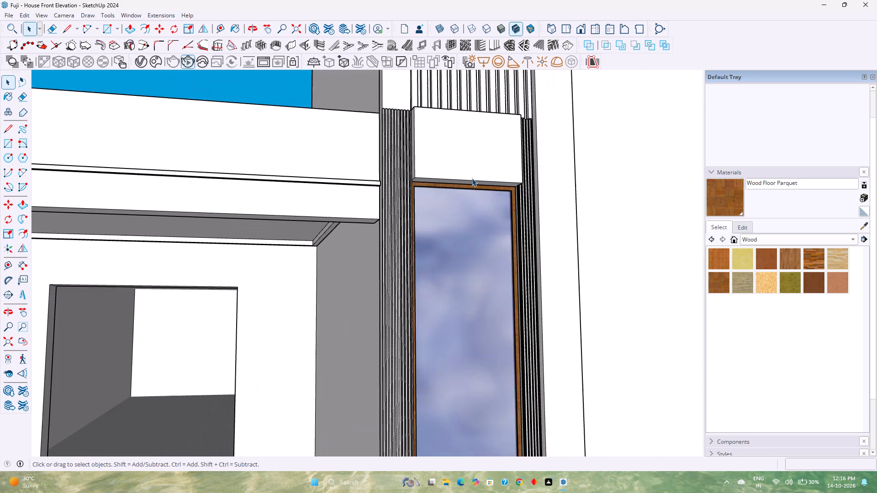
scroll(472, 178, down, 9)
middle_drag(479, 166, 448, 280)
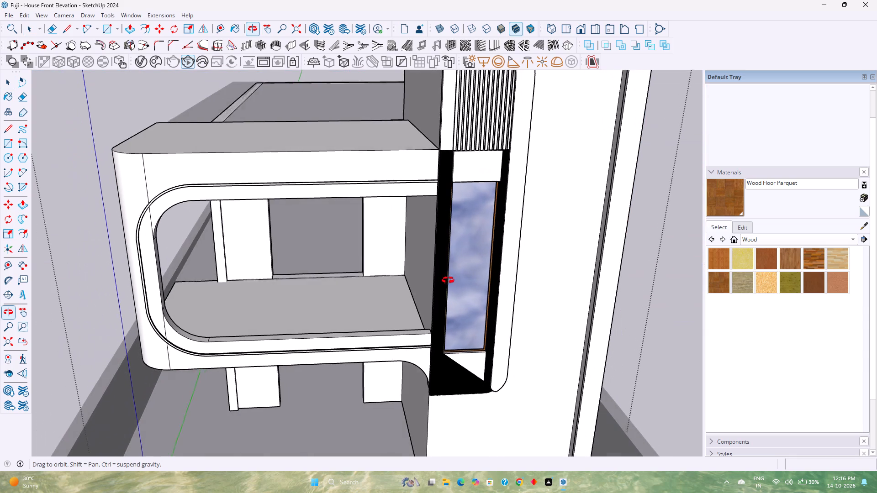
middle_drag(448, 280, 444, 280)
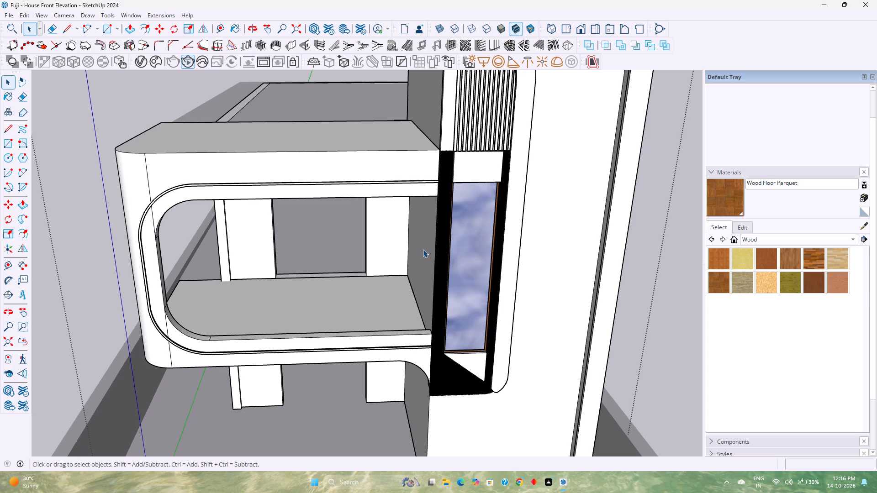
scroll(561, 241, down, 3)
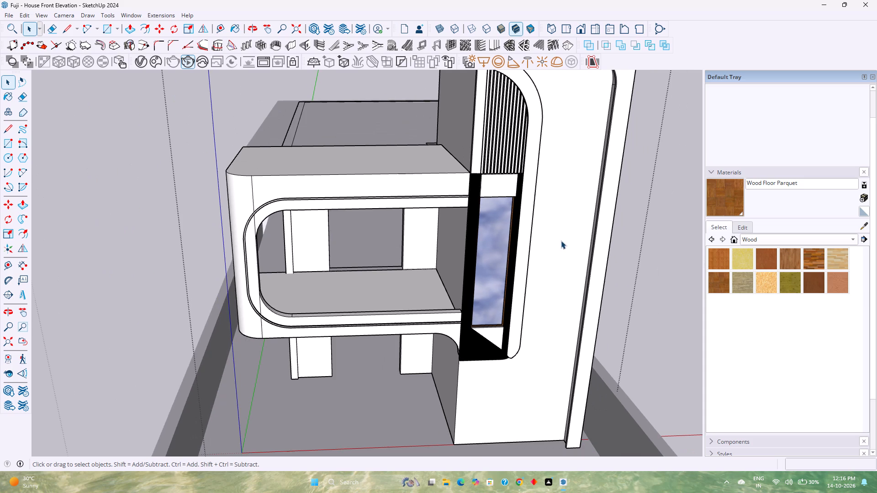
Hide the tower recess group with its surround, fluted strips, panel and window, leaving the plain front wall.
click(560, 242)
scroll(560, 241, down, 4)
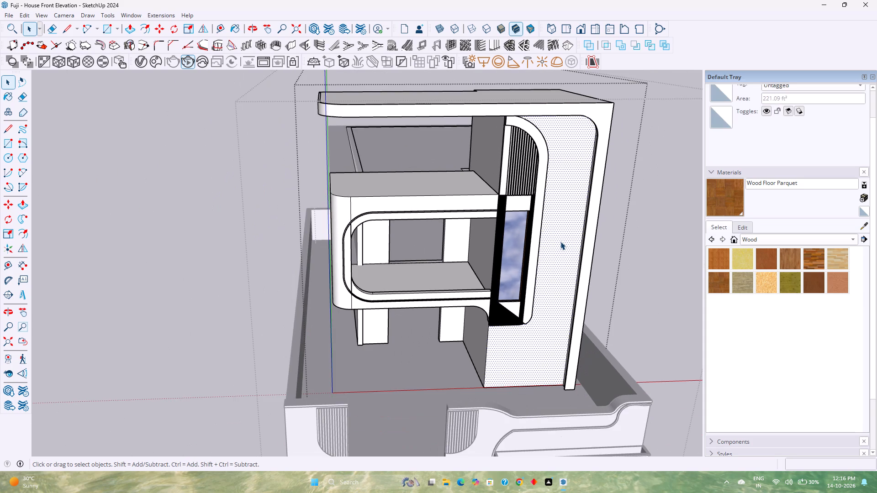
middle_drag(560, 241, 523, 237)
click(489, 257)
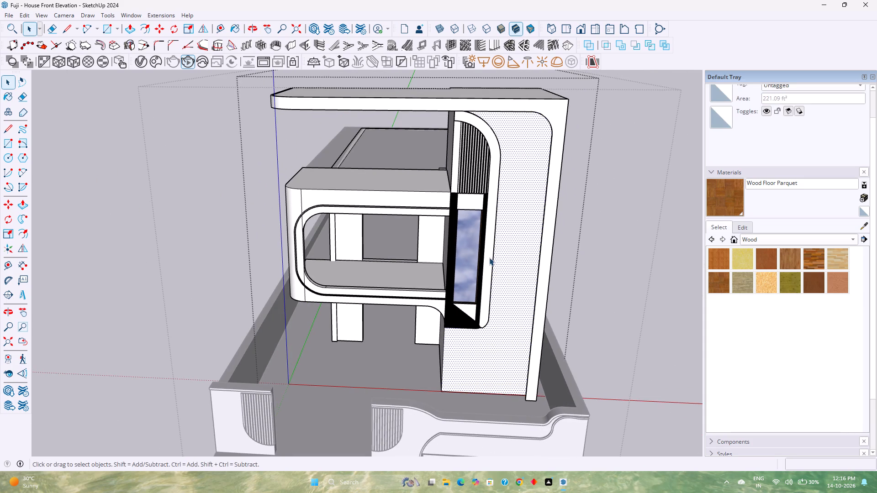
right_click(489, 257)
click(534, 39)
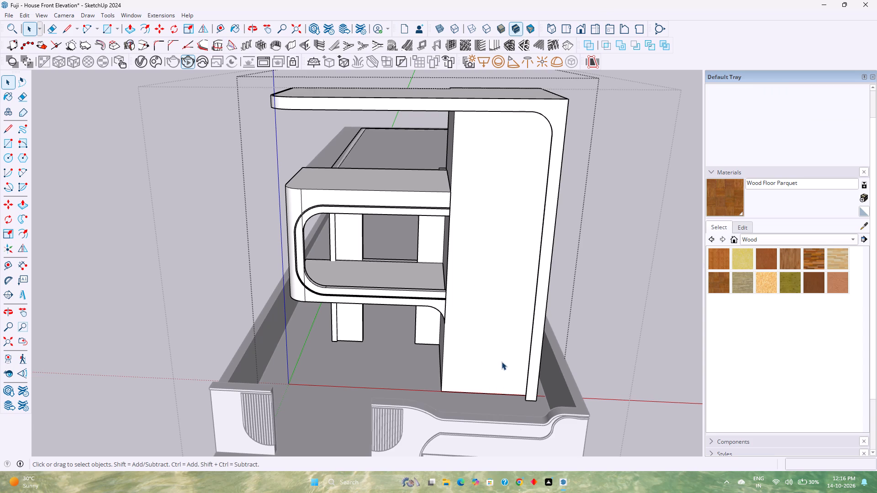
Open the tower's front wall for editing and place a horizontal guide about 7' 4" above its base, level with the adjoining beam curve's lower end.
shift+middle_drag(502, 362, 461, 341)
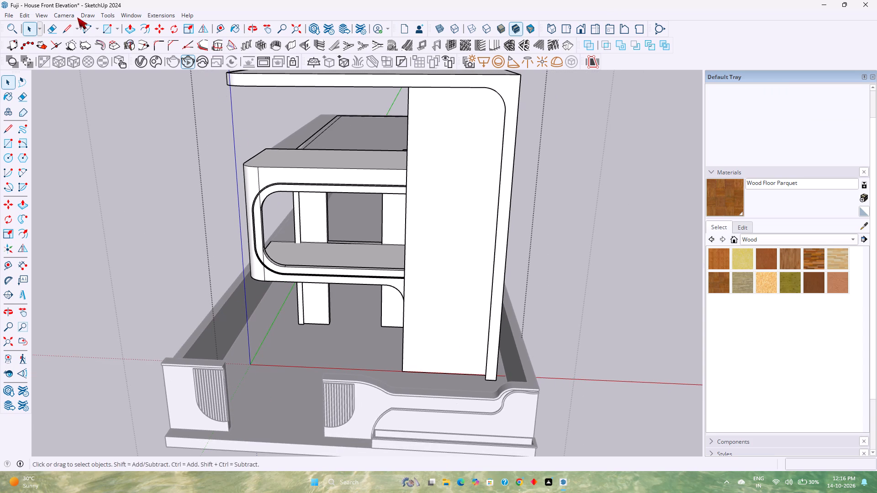
click(221, 29)
key(space)
double_click(435, 334)
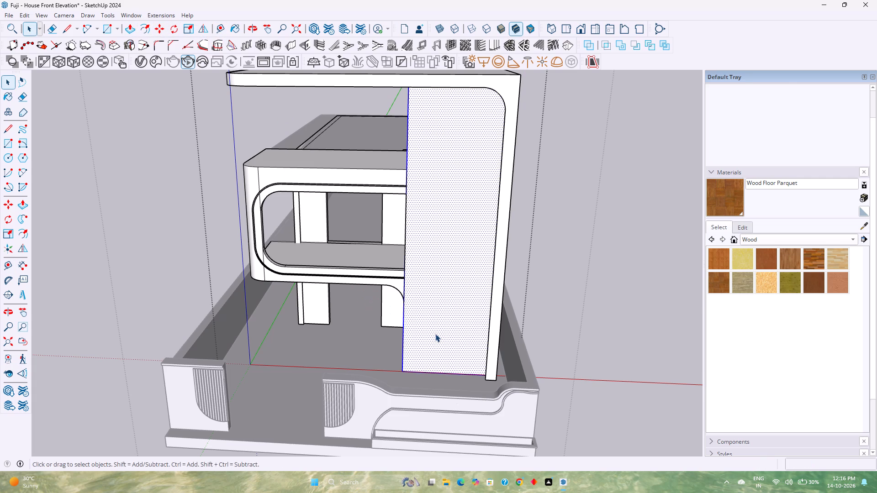
click(223, 28)
click(448, 376)
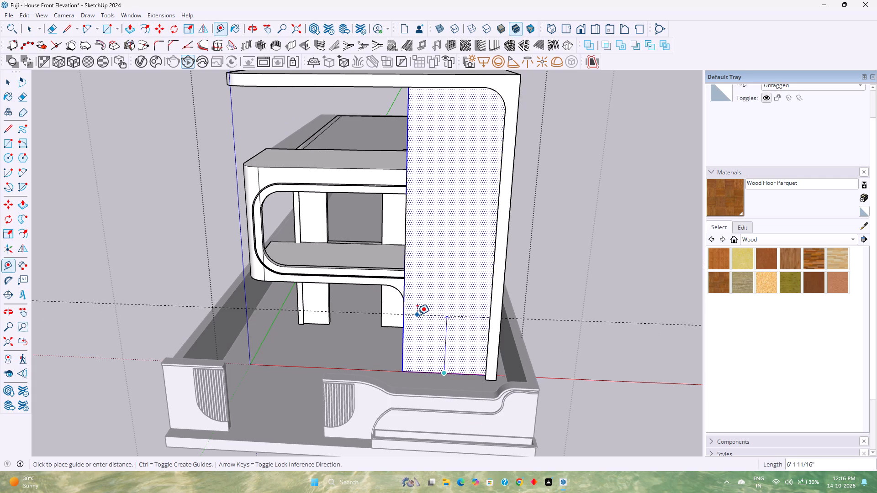
scroll(417, 315, up, 4)
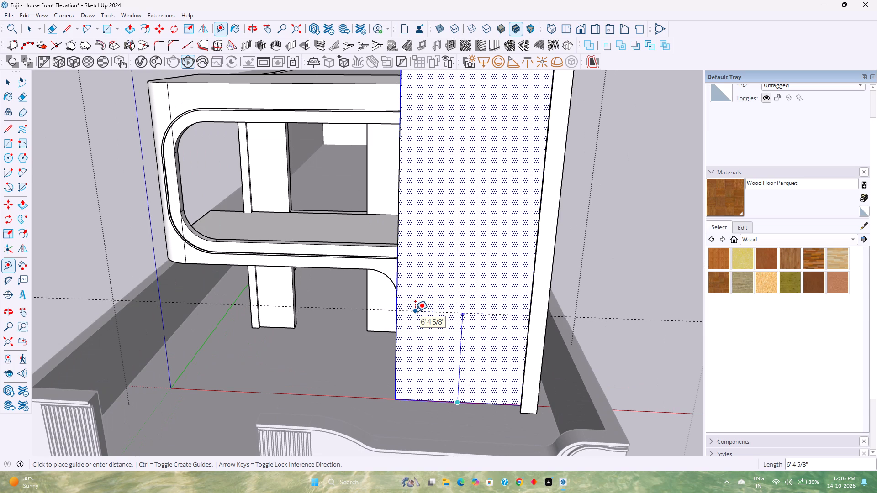
middle_drag(415, 311, 468, 317)
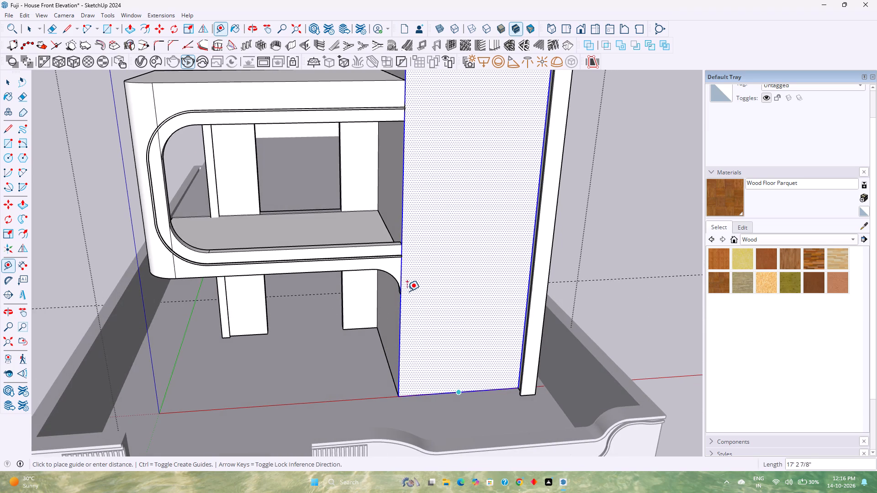
scroll(399, 294, up, 14)
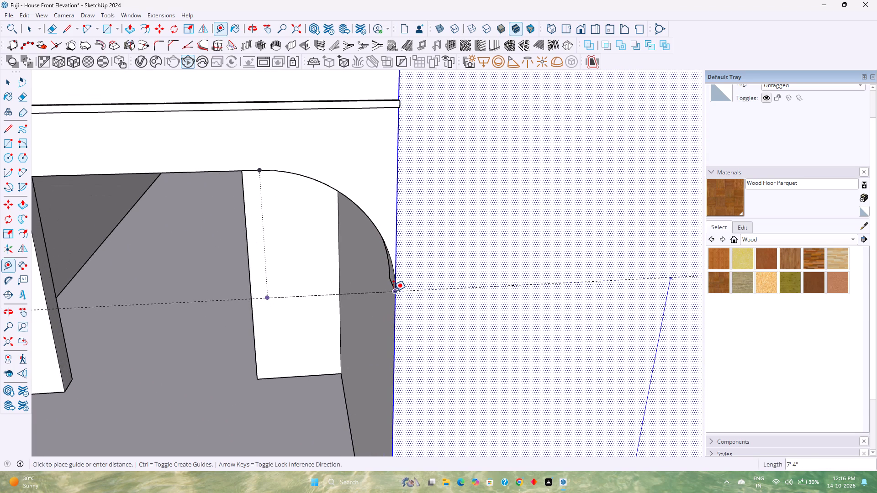
click(393, 291)
Place a vertical guide 5' from the wall's balcony-side edge and another 2' back from it towards that edge.
scroll(418, 294, down, 10)
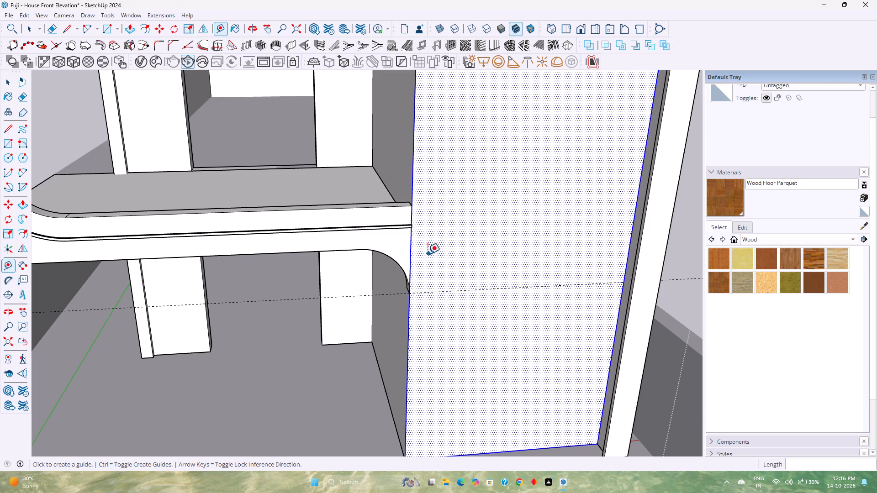
click(410, 257)
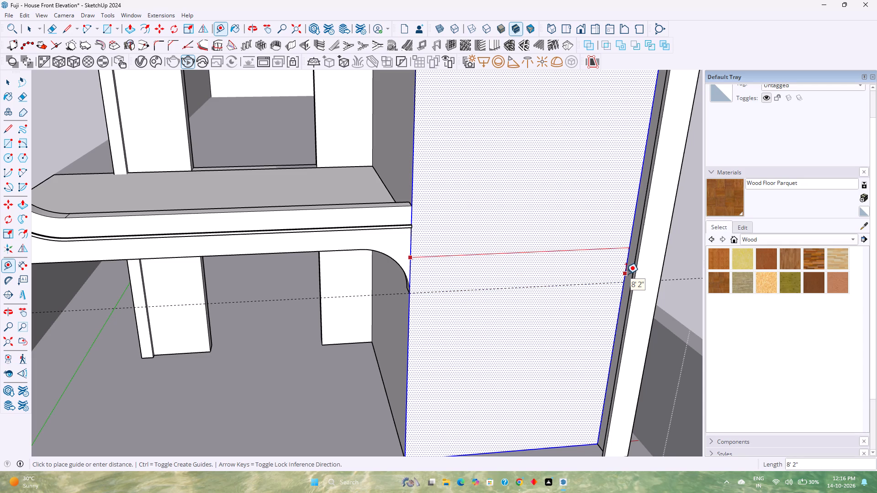
key(4)
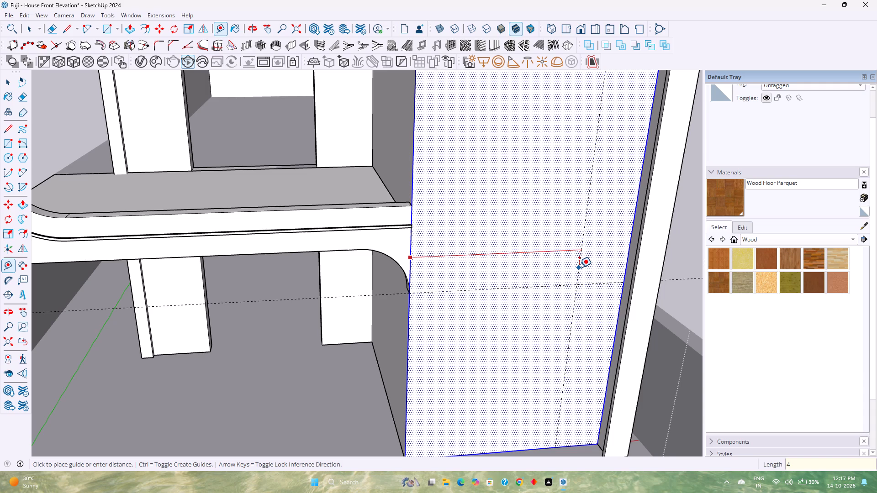
key(BackSpace)
text(5')
key(Return)
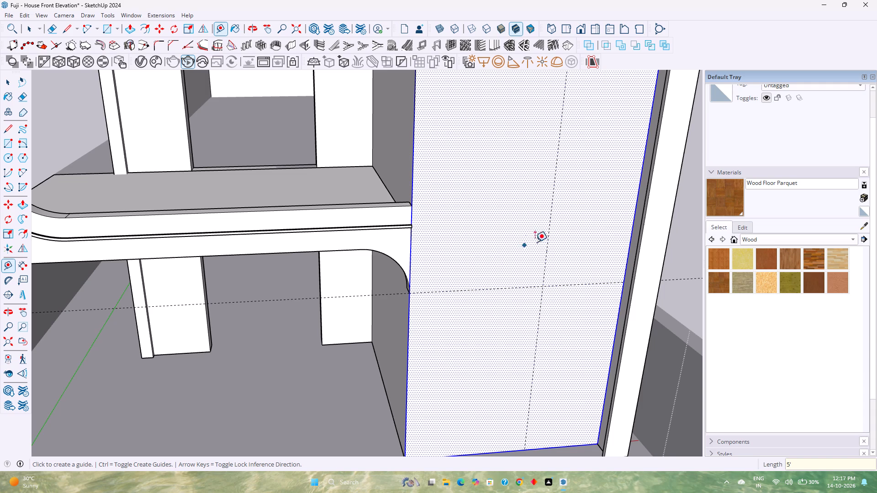
click(547, 238)
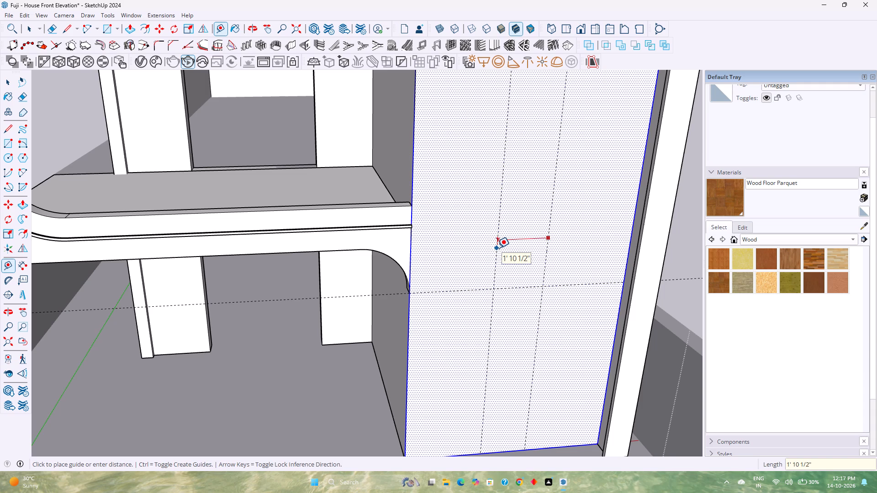
text(2')
key(Return)
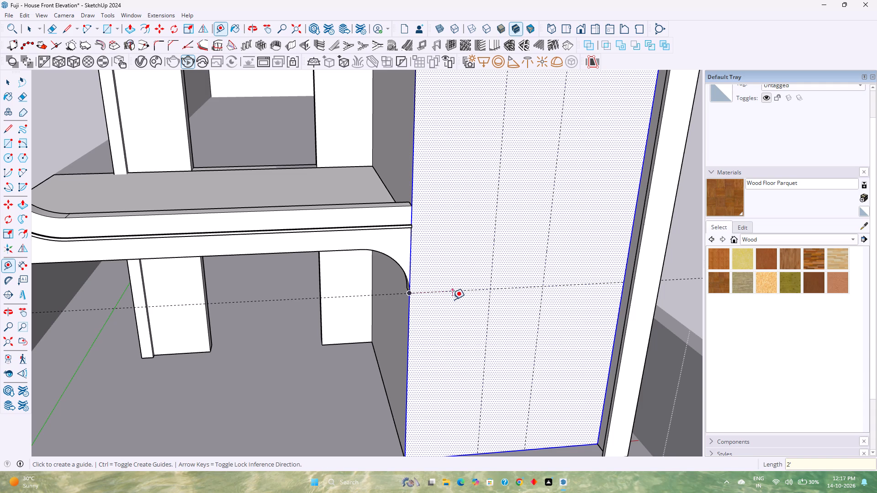
Place a second horizontal guide 1' 6" below the one at the beam curve's lower end.
click(459, 293)
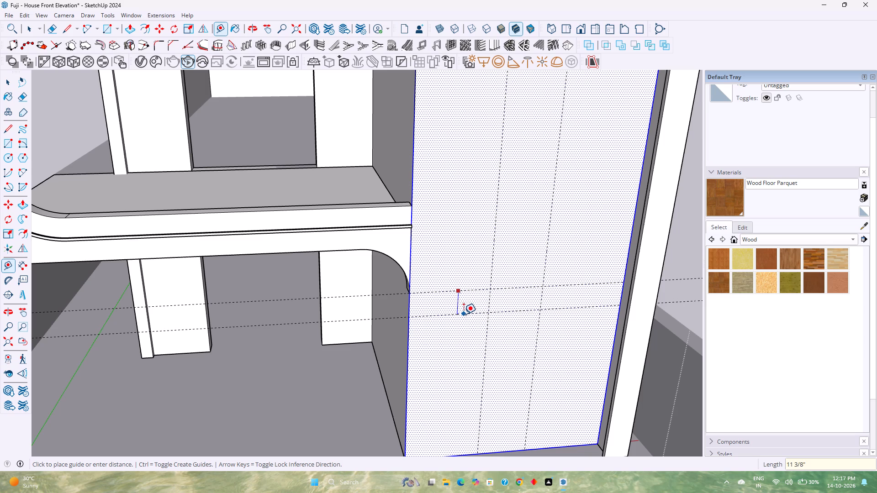
text(1'6")
key(Return)
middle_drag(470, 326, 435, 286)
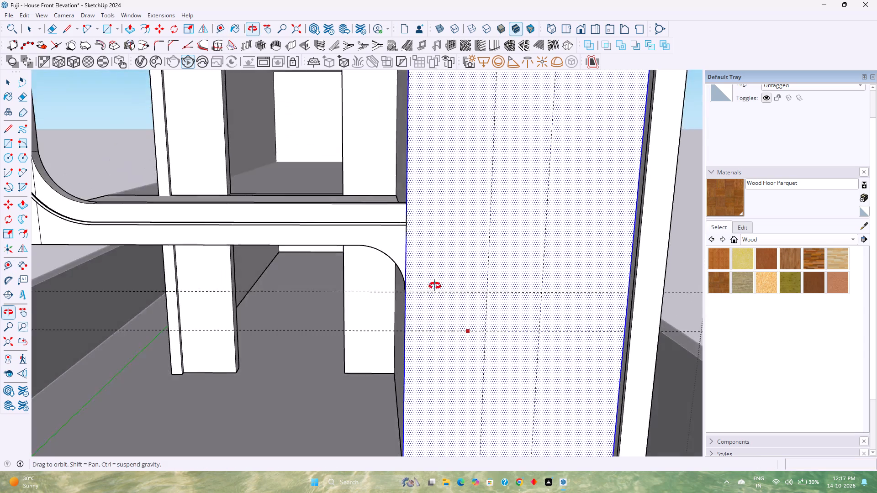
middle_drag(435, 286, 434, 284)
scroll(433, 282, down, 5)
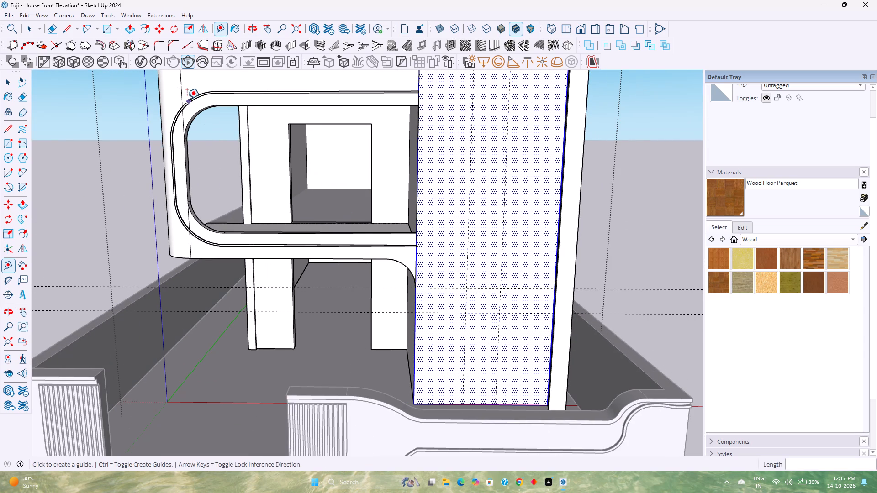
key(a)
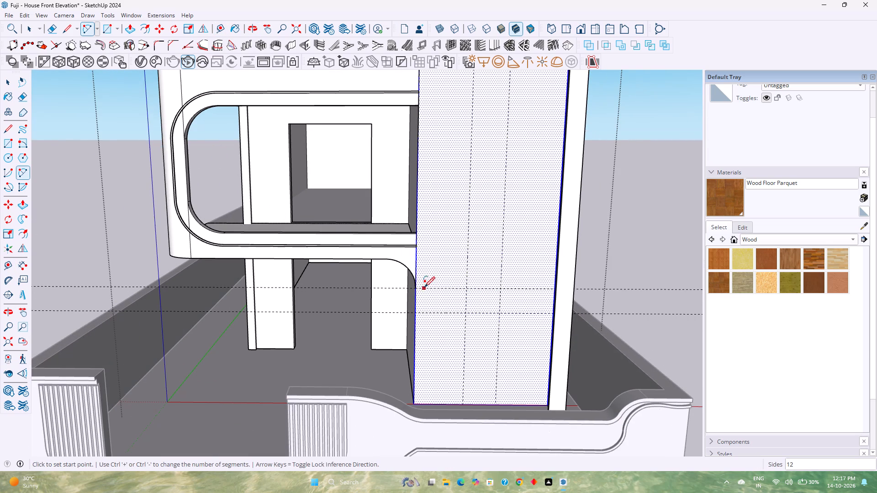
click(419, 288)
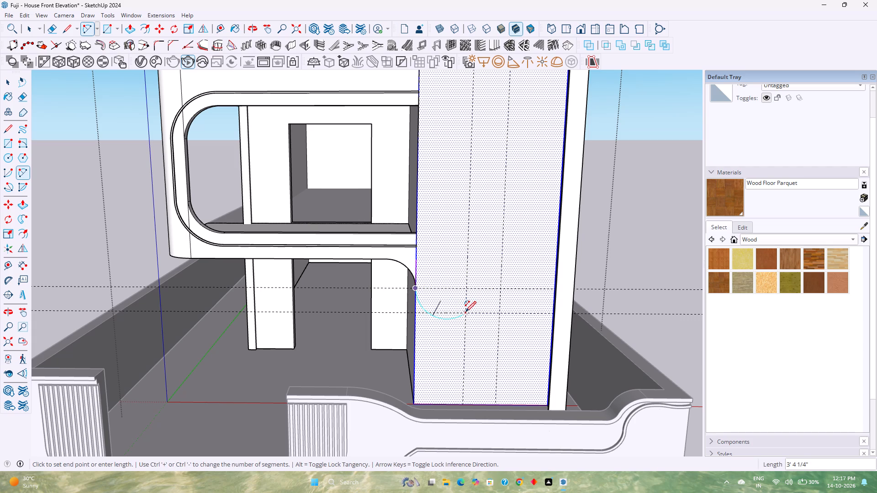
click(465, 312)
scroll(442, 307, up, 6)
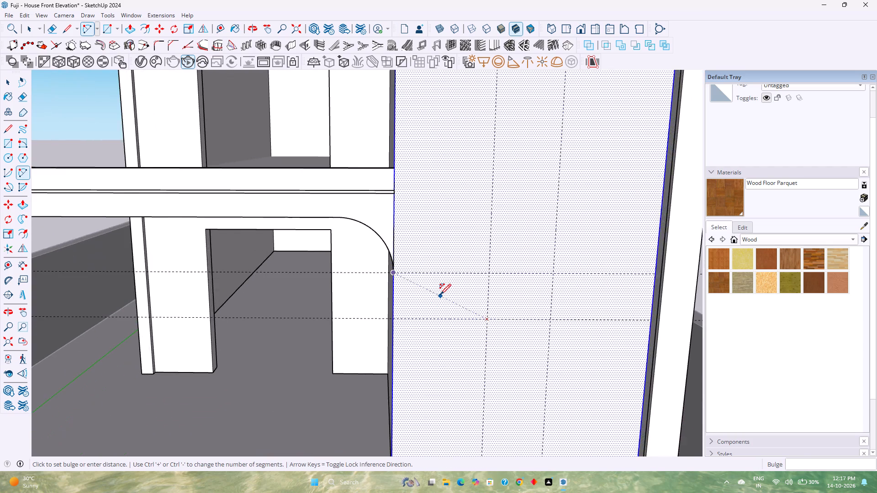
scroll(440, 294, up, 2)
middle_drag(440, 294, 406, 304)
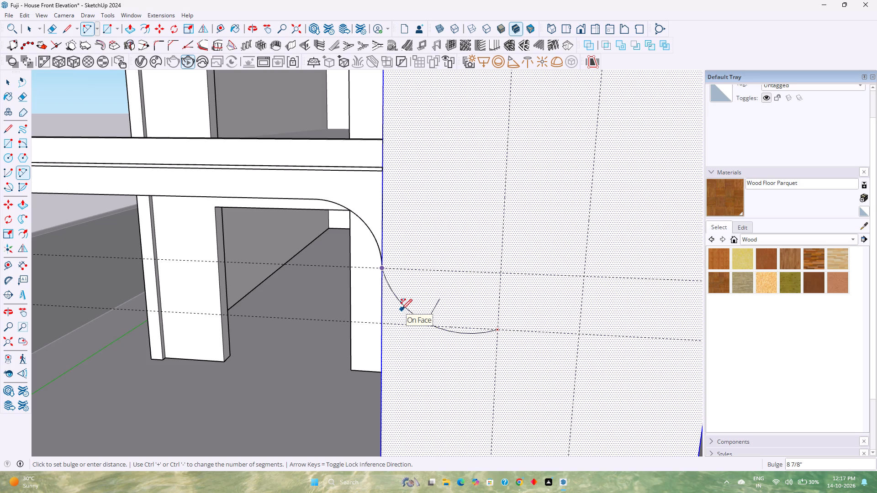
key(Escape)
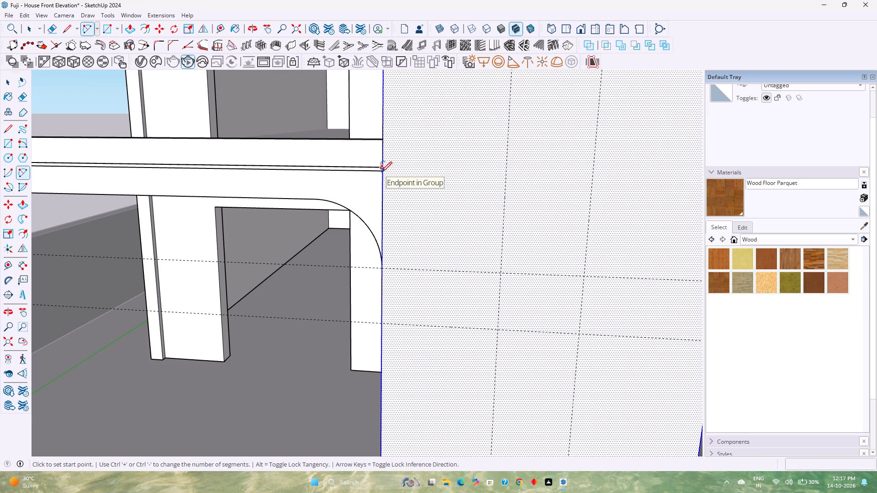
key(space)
Open the balcony front's nested groups down to the lower beam with the curved corner for editing.
scroll(359, 178, up, 2)
middle_drag(359, 178, 418, 213)
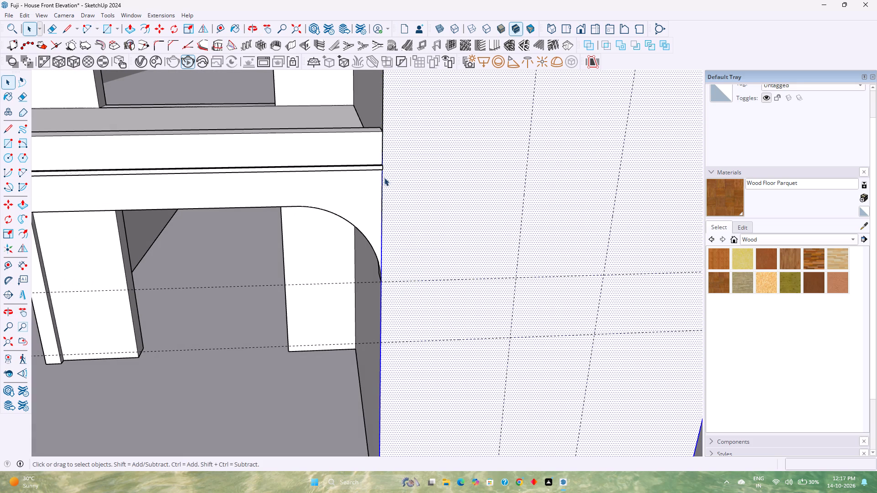
click(368, 170)
double_click(368, 170)
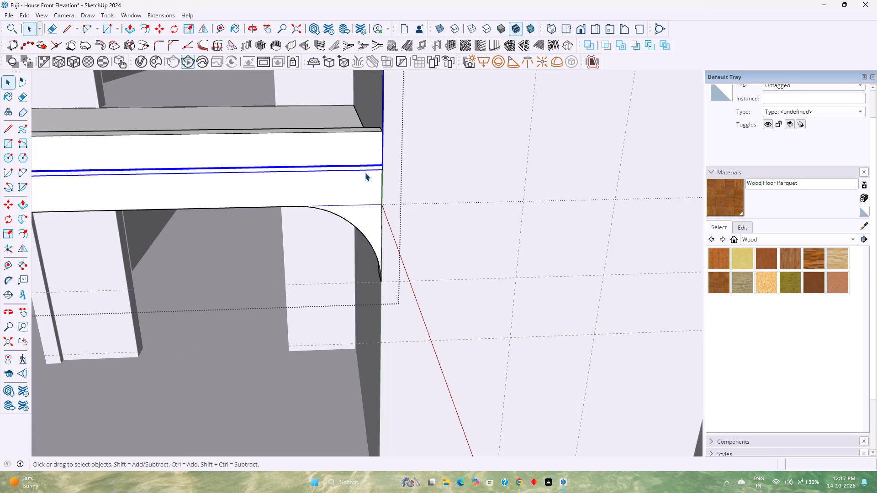
scroll(361, 178, up, 3)
middle_drag(359, 190, 370, 173)
click(367, 260)
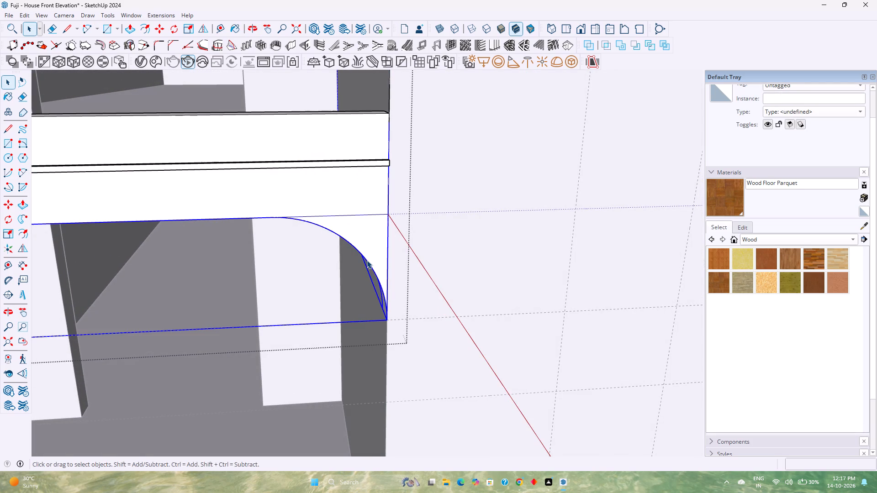
double_click(367, 260)
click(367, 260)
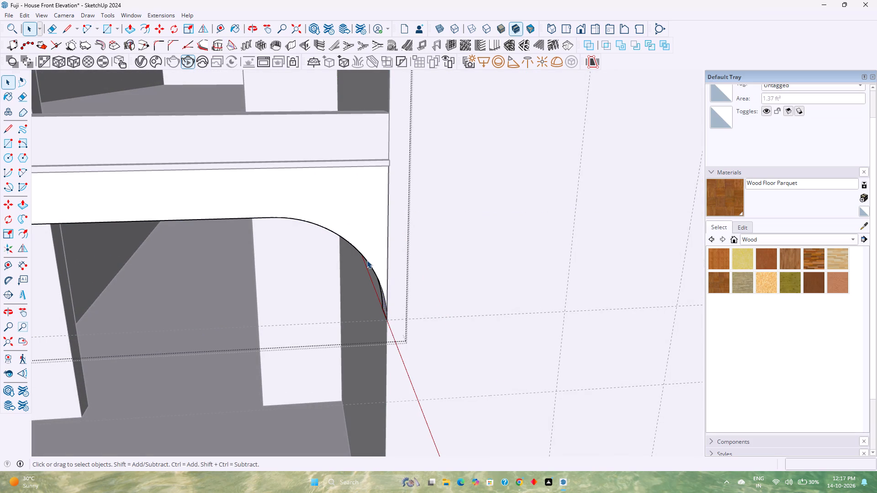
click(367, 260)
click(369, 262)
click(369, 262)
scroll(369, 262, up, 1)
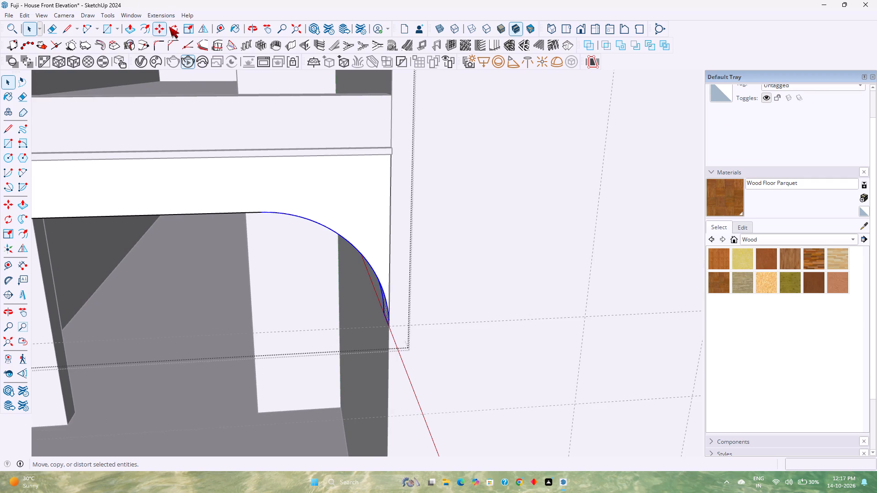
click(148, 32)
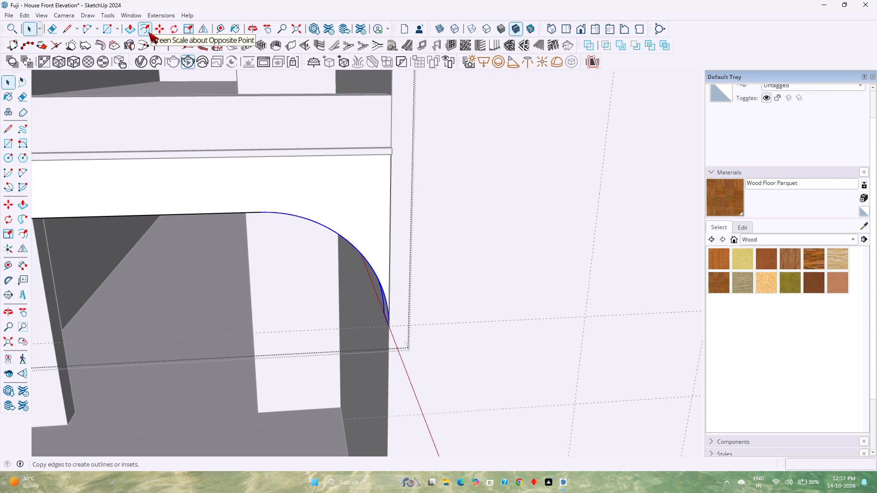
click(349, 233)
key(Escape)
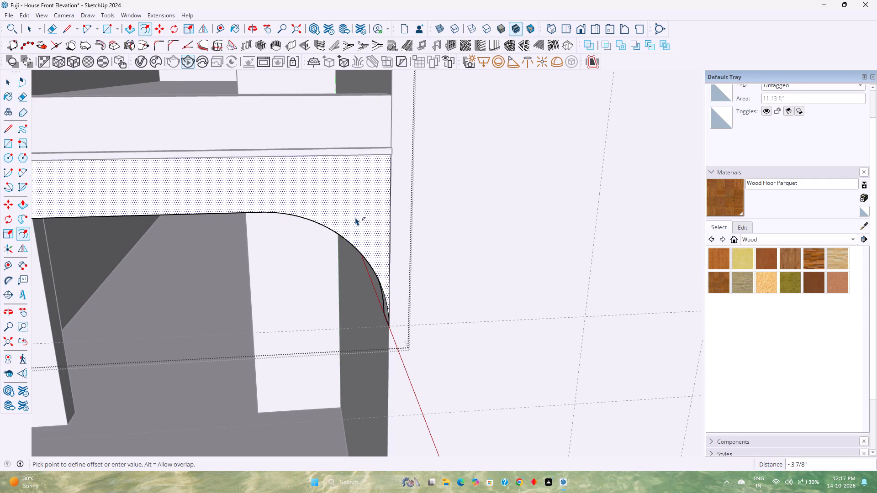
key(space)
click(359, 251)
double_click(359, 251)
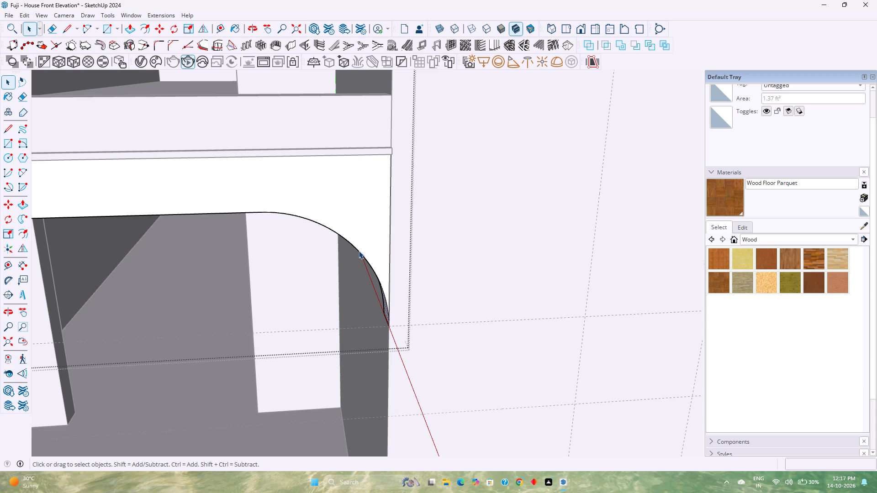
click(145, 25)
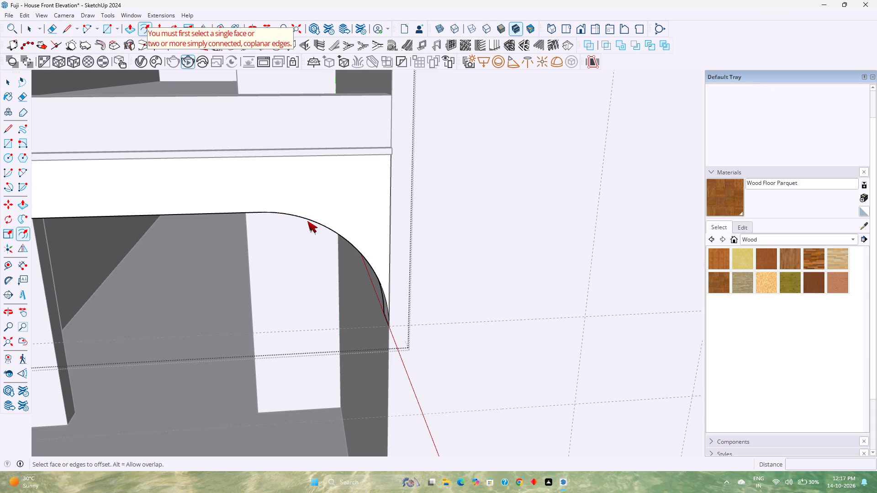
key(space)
Offset the lower beam's bottom edge and corner curve by 9" up across the beam face.
click(334, 229)
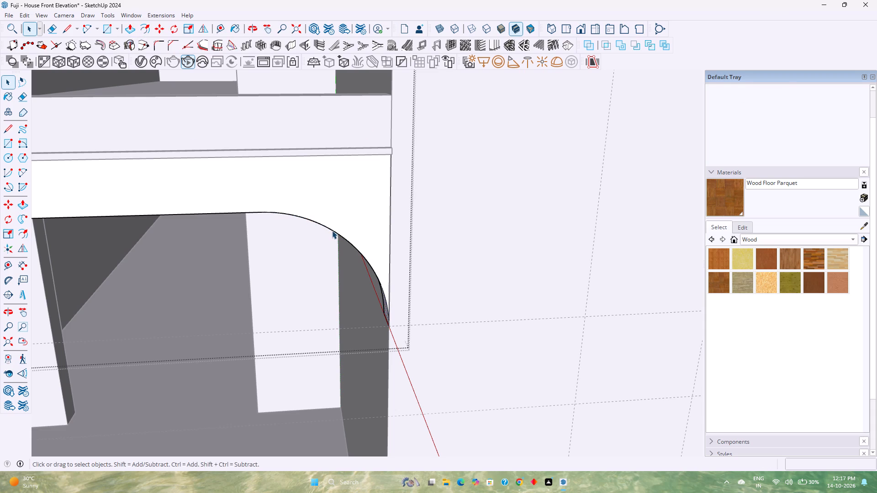
click(332, 231)
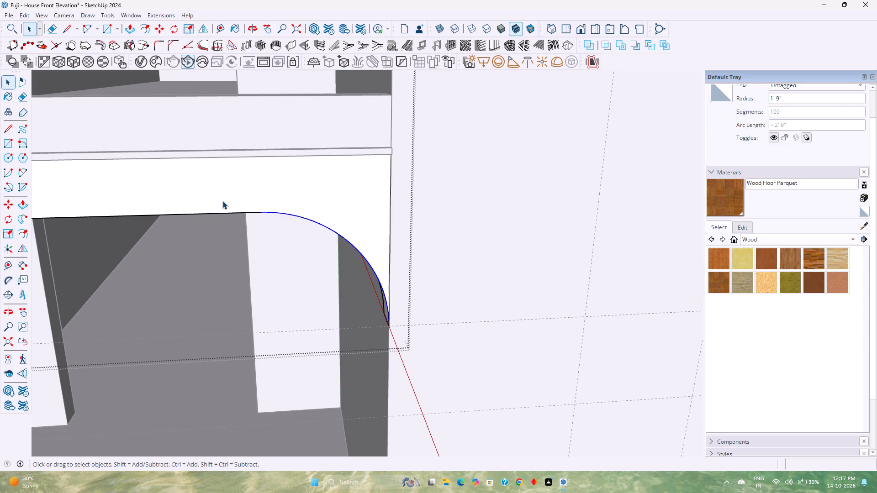
ctrl+click(207, 214)
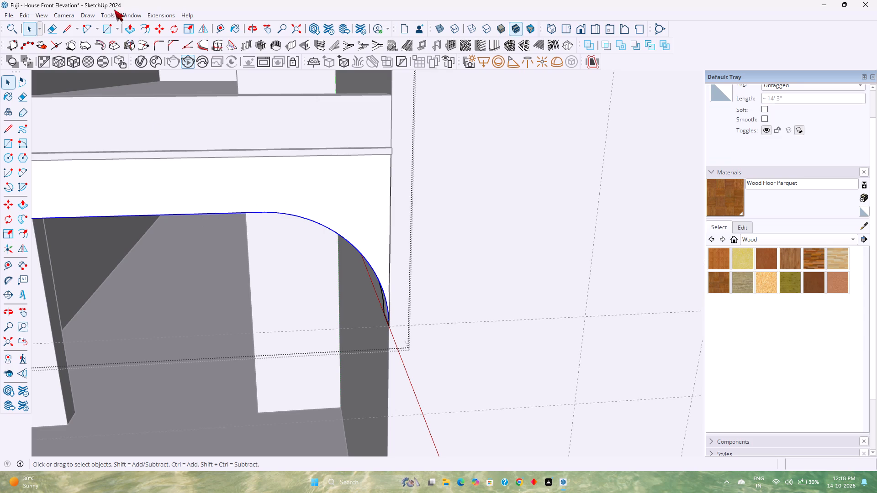
click(145, 32)
click(334, 219)
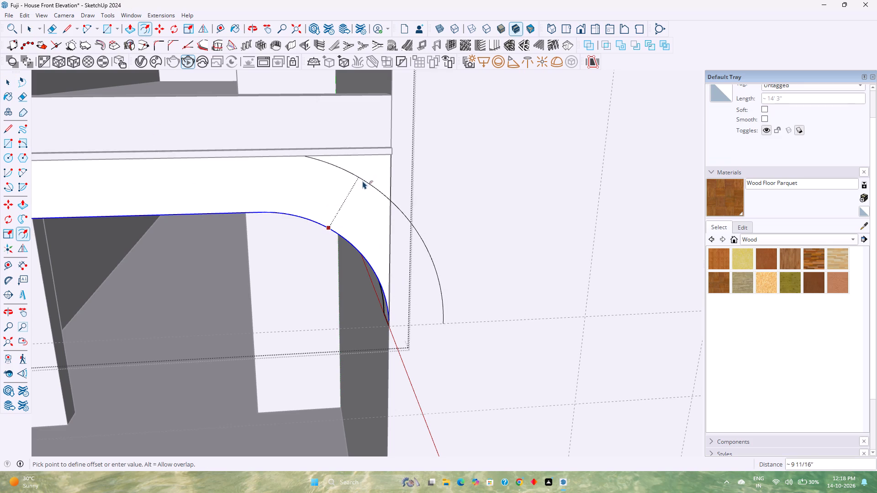
scroll(356, 180, up, 6)
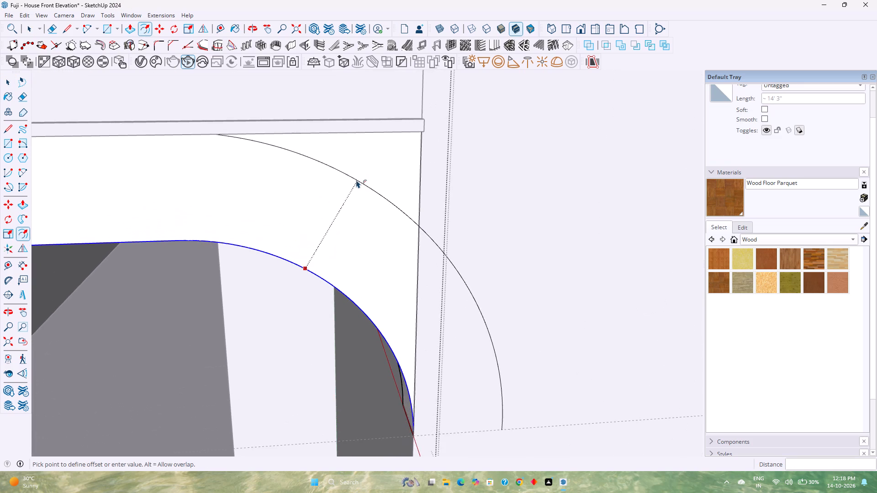
scroll(356, 180, down, 6)
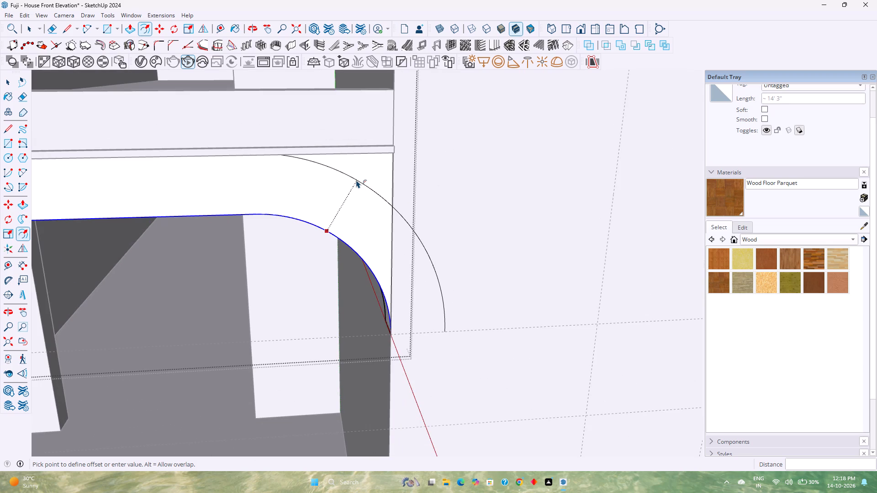
scroll(356, 180, down, 4)
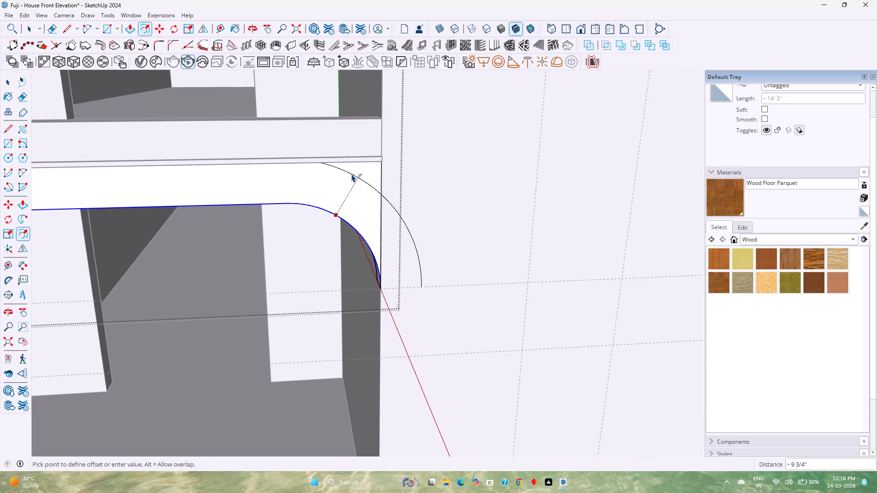
key(9)
key(Return)
key(space)
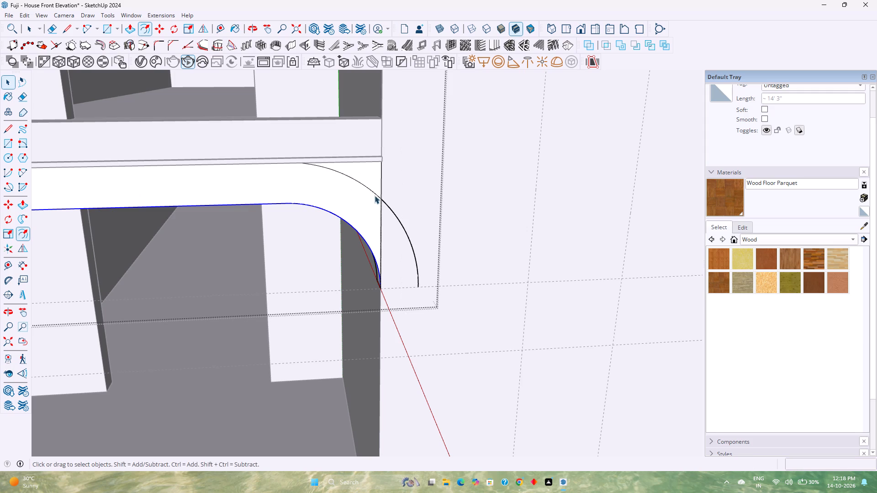
Delete the part of the offset arc that runs past the beam's end and leave the nested beam groups.
click(413, 248)
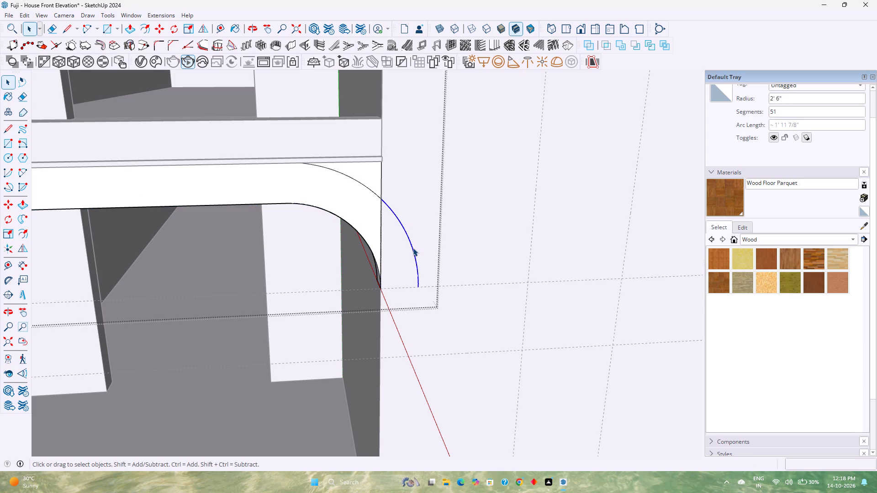
key(Delete)
scroll(370, 191, down, 4)
middle_drag(373, 214, 358, 202)
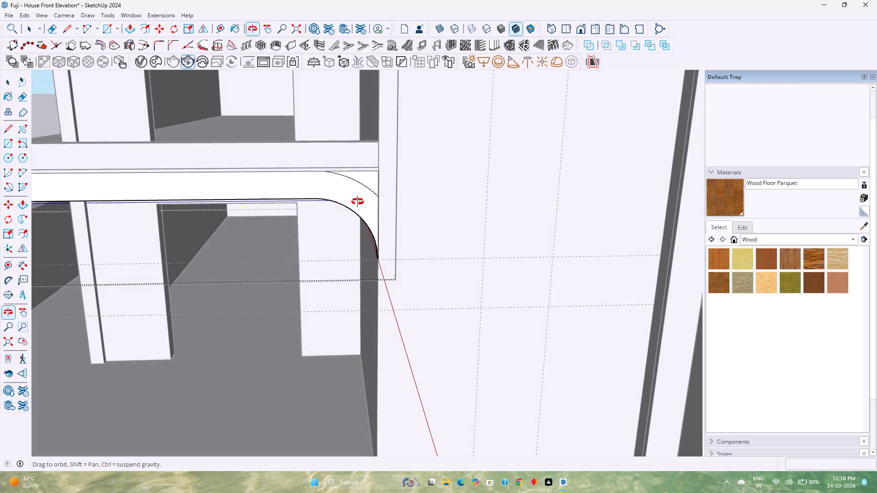
middle_drag(358, 202, 361, 181)
key(Escape)
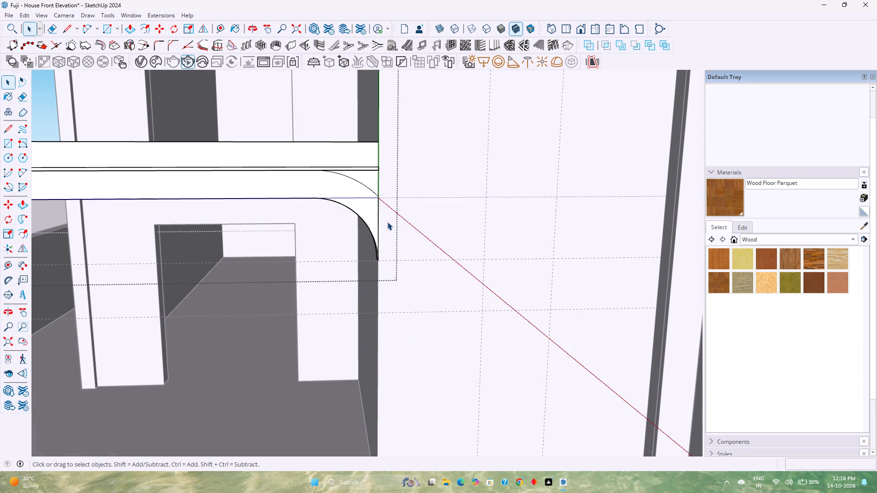
key(Escape)
Draw a shallow arc on the tower's front wall from the offset curve's end to the lower guide's crossing with the nearer vertical guide.
click(417, 217)
middle_drag(403, 232, 363, 188)
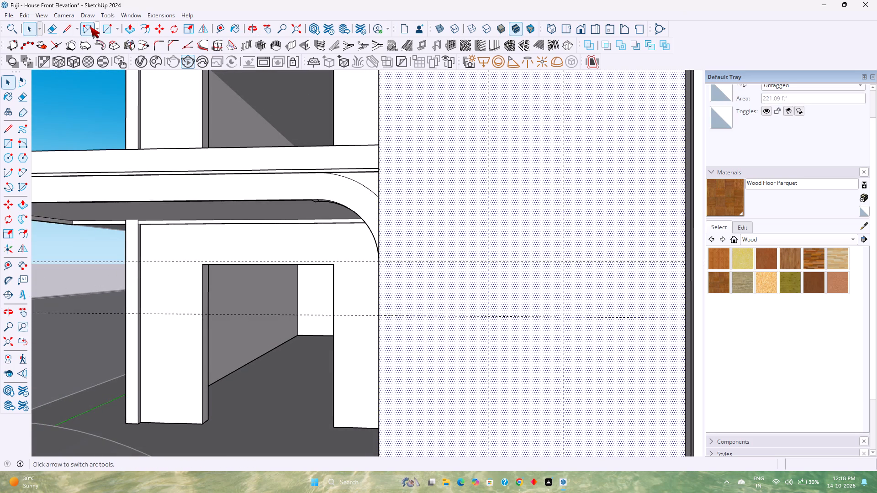
click(90, 26)
click(378, 199)
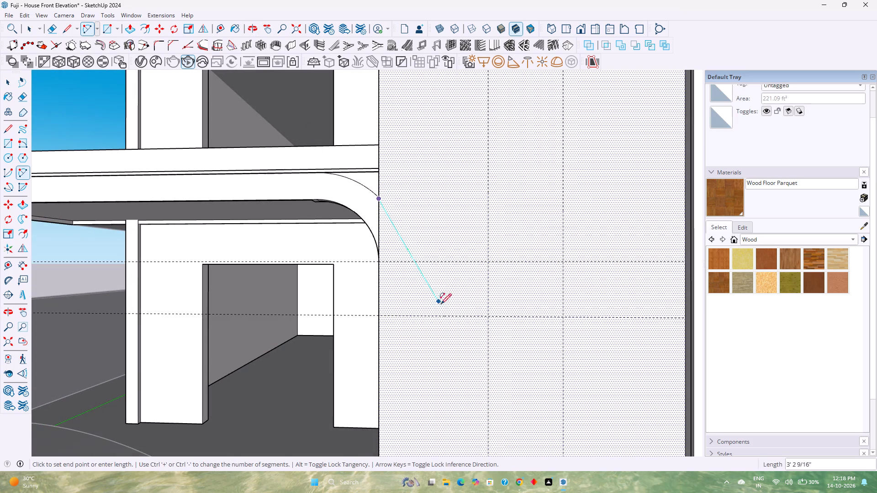
click(490, 318)
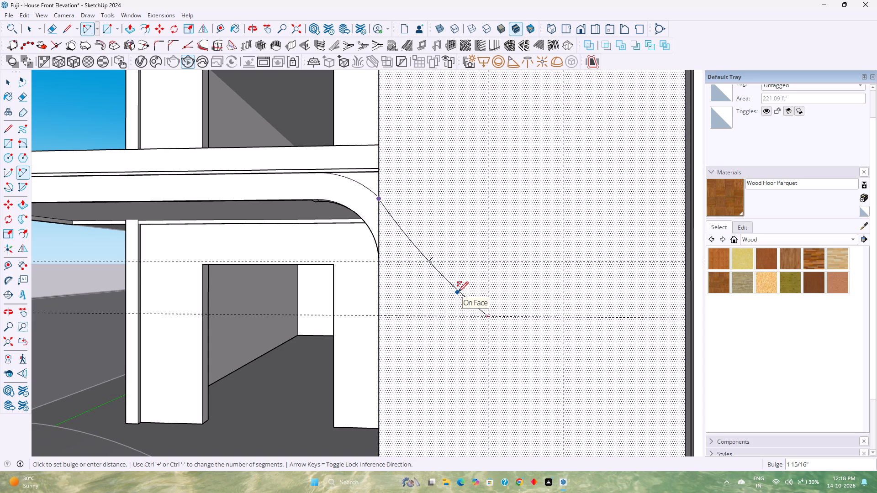
click(458, 292)
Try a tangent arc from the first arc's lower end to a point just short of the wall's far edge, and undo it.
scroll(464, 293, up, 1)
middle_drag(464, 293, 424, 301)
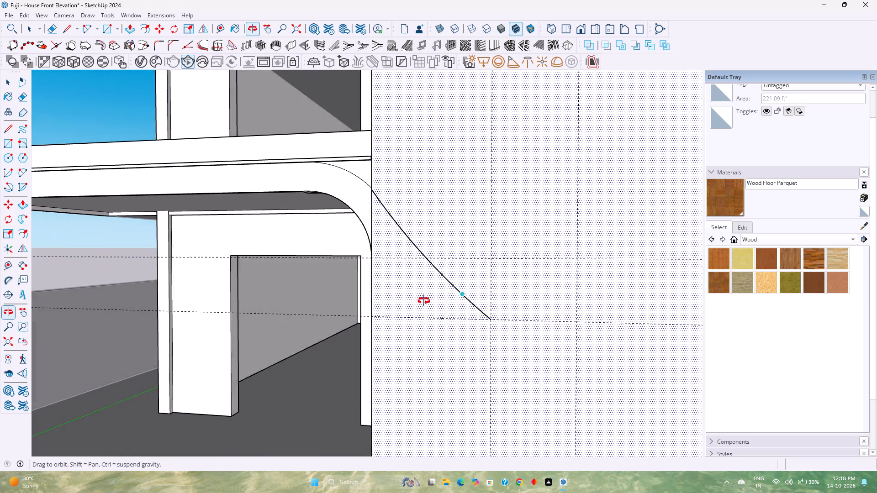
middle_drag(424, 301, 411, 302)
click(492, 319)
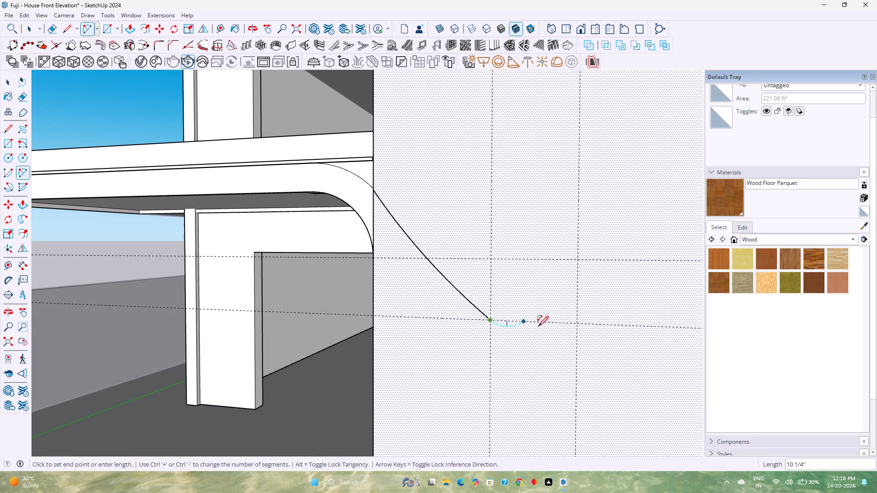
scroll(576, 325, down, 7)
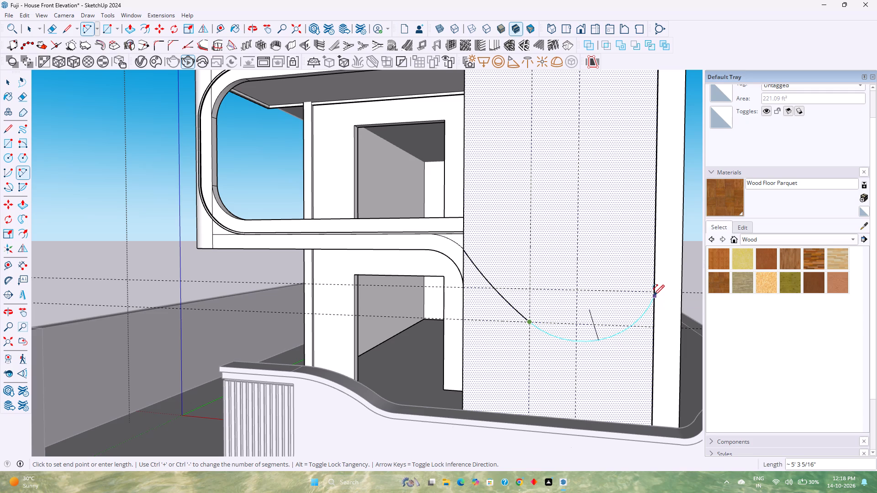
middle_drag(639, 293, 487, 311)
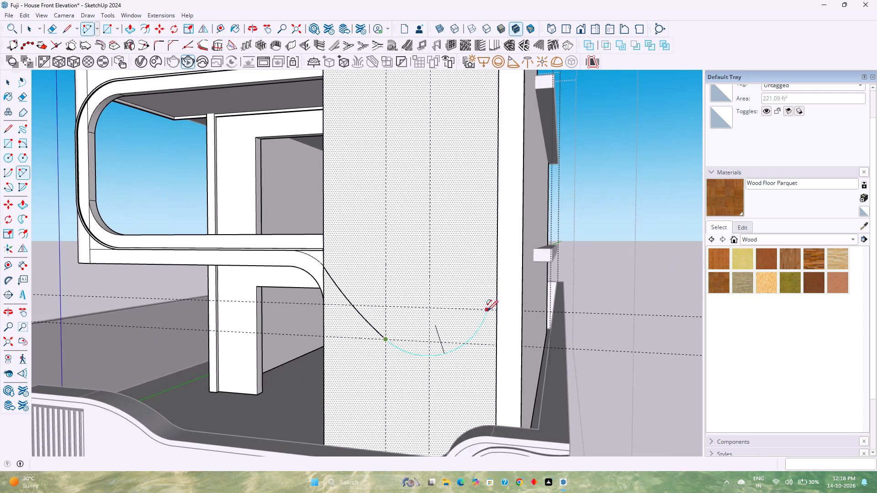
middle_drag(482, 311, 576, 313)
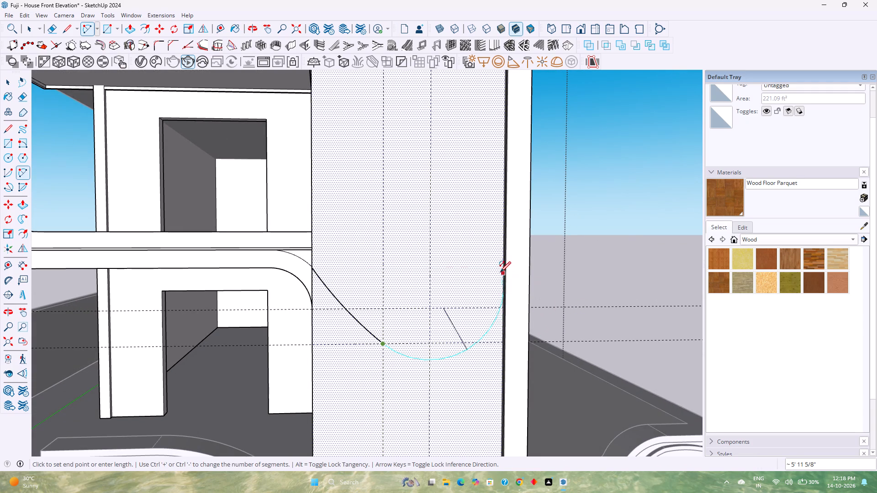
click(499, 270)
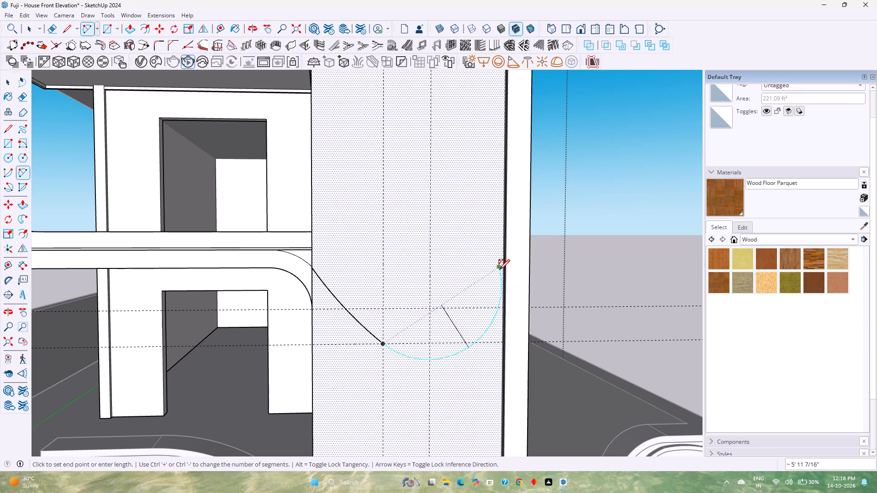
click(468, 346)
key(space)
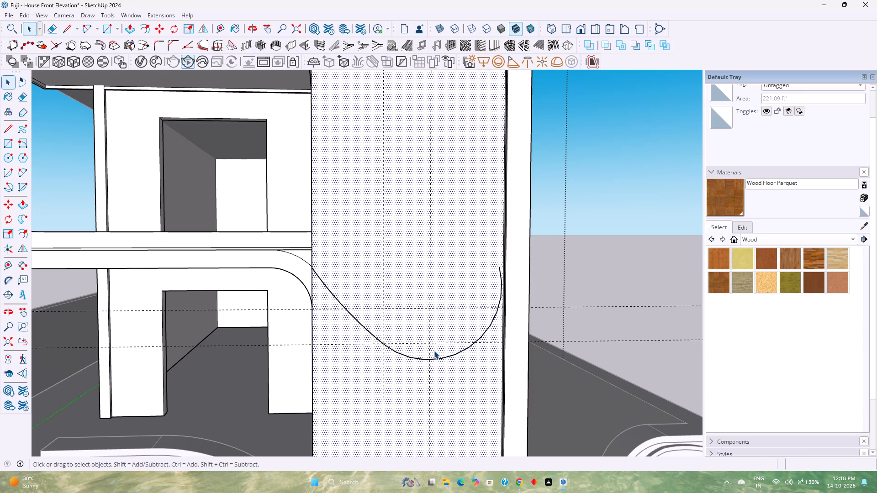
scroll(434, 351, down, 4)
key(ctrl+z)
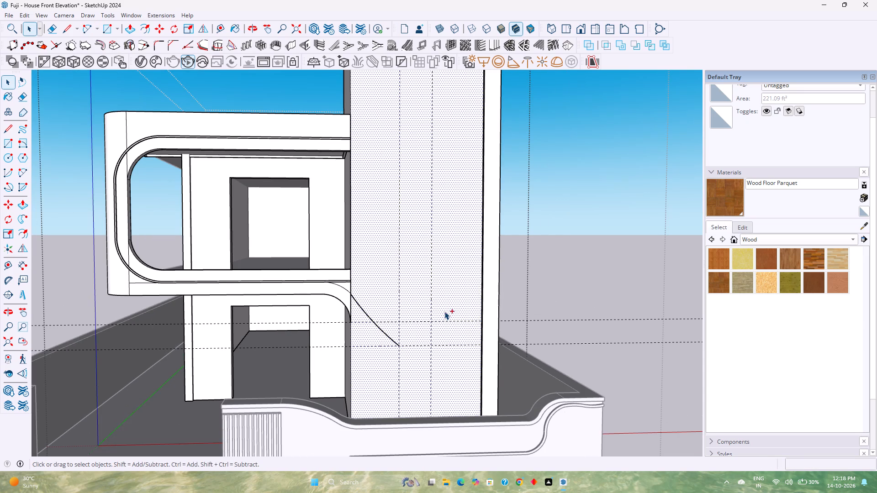
Place a horizontal guide 1' 9" above the one at the beam curve's lower end, level with the first arc's start.
middle_drag(442, 321, 483, 312)
scroll(463, 341, up, 3)
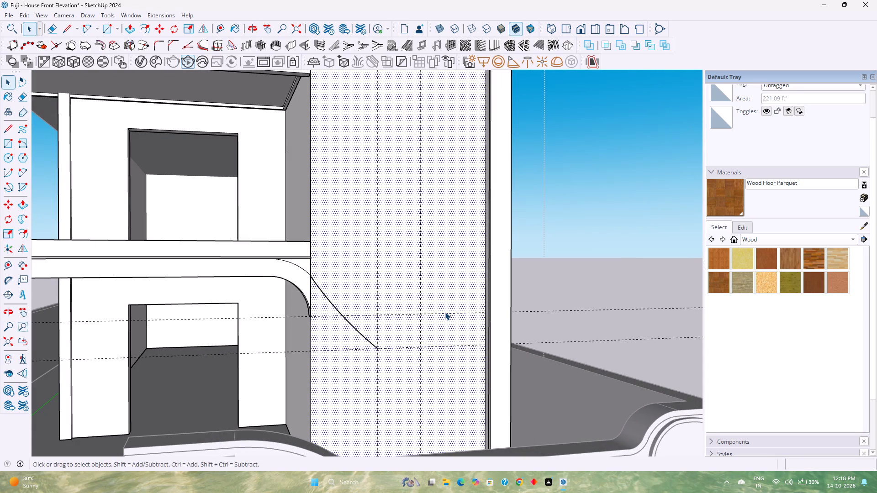
click(445, 312)
click(222, 31)
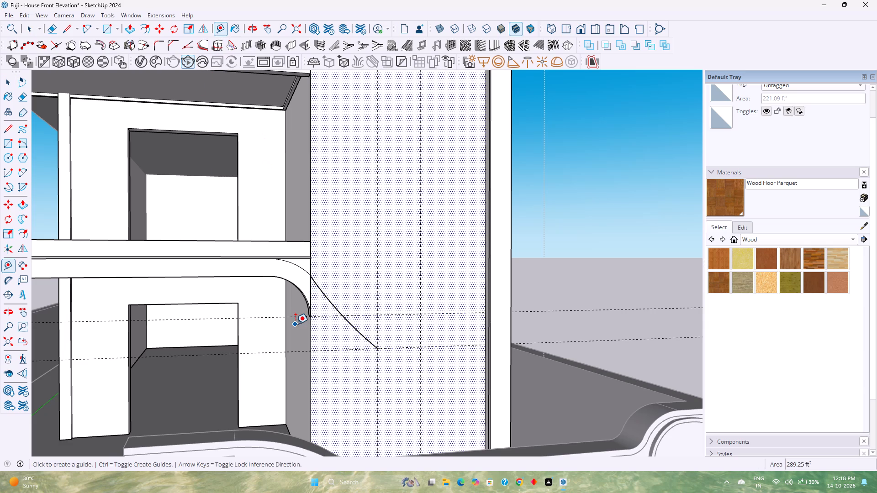
click(294, 316)
click(314, 273)
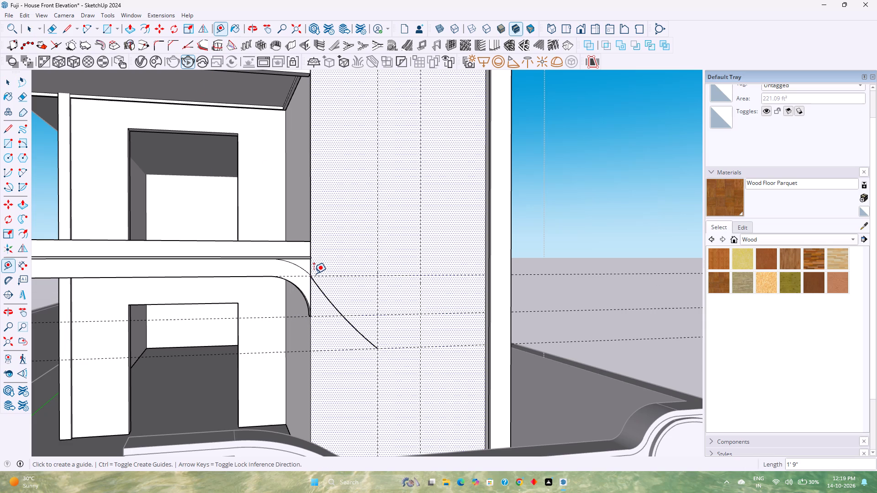
Draw a tangent arc from the first arc's lower end to where the new upper guide meets the wall's far edge.
key(a)
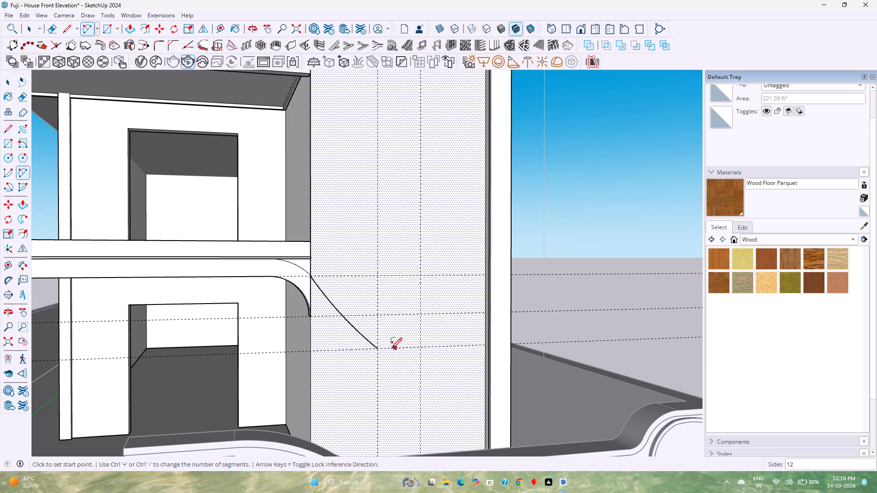
click(376, 349)
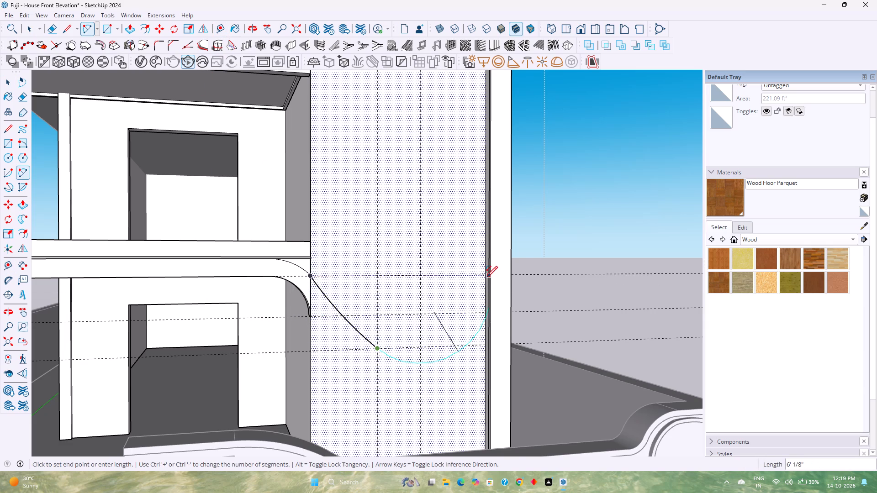
scroll(484, 276, up, 4)
click(484, 276)
click(484, 276)
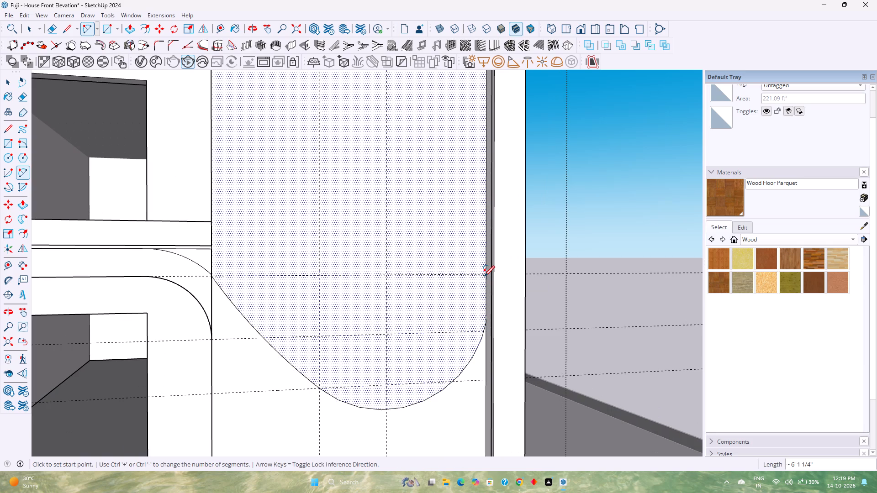
key(space)
scroll(376, 385, down, 5)
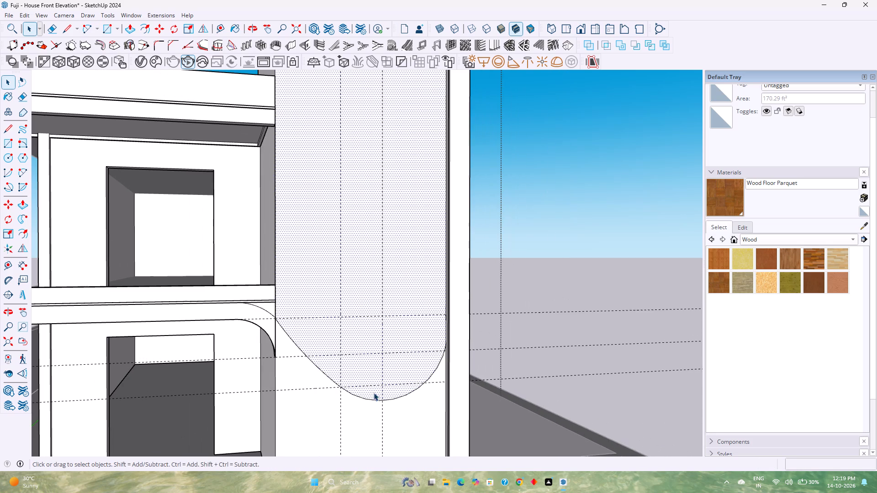
Reopen the balcony's nested groups down to the lower beam, delete the remaining offset arc on its face, and leave the groups.
click(368, 398)
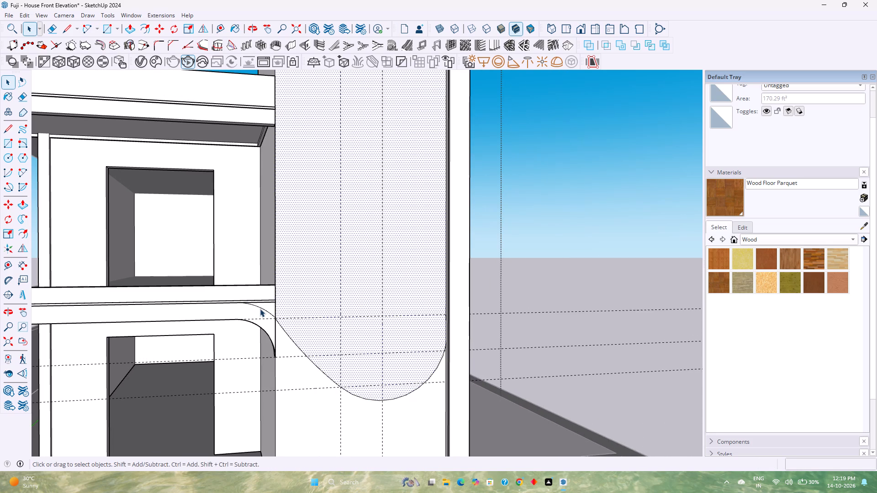
click(260, 309)
click(260, 309)
double_click(264, 309)
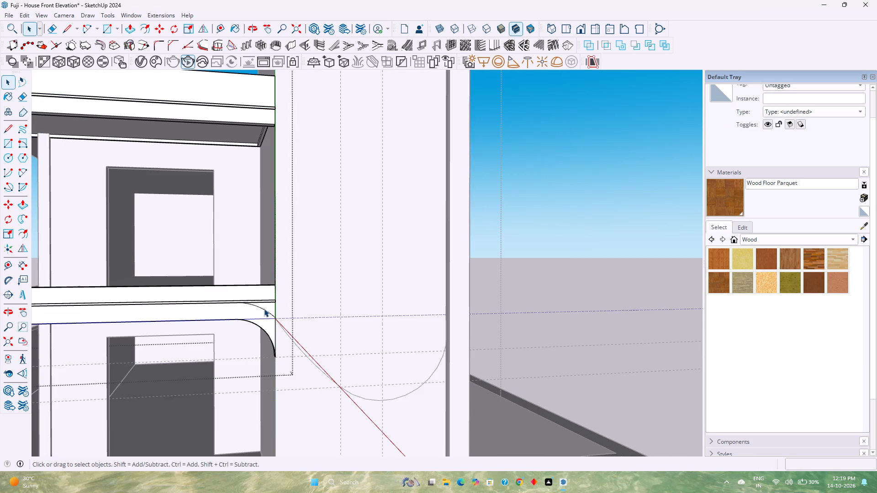
click(264, 309)
double_click(265, 311)
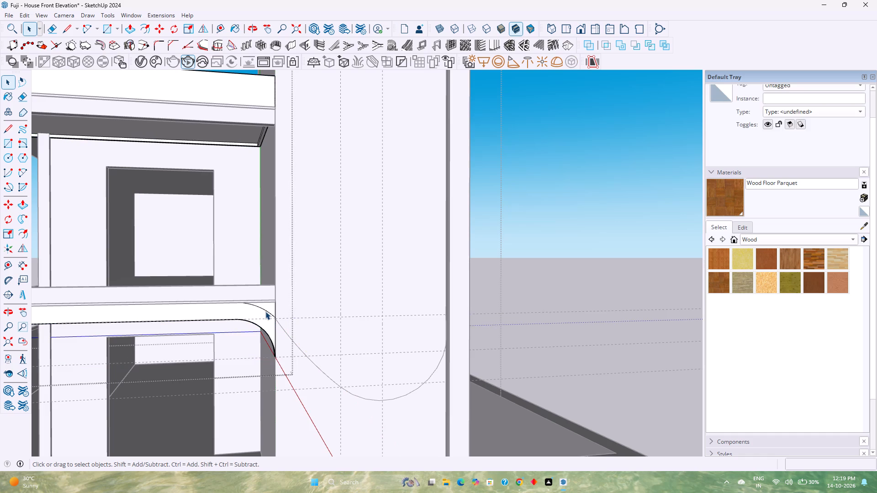
click(265, 311)
key(Delete)
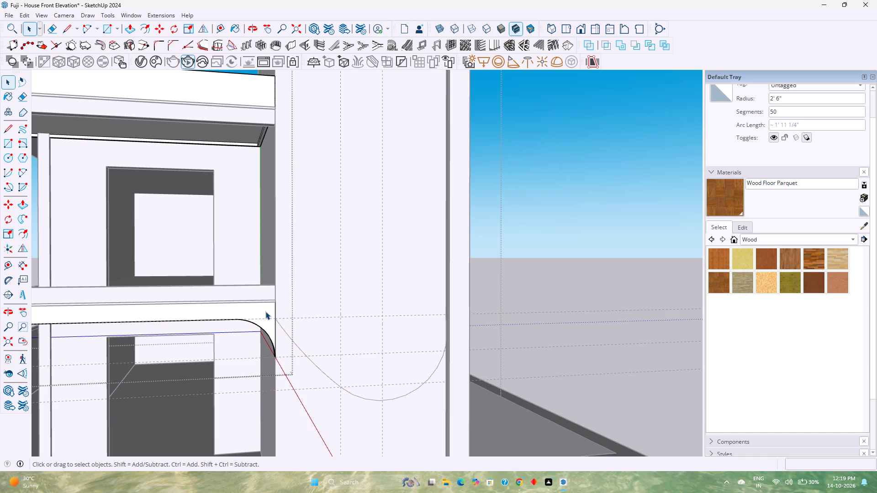
scroll(265, 311, down, 4)
key(Escape)
scroll(310, 335, down, 1)
key(Escape)
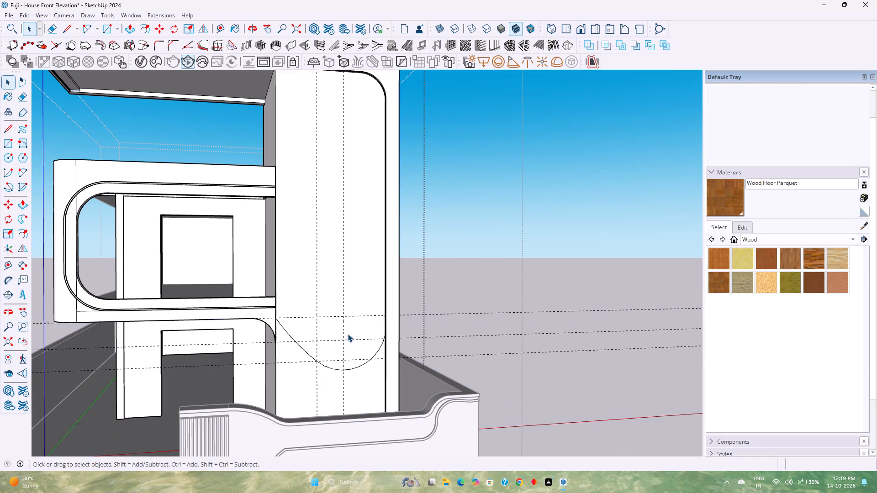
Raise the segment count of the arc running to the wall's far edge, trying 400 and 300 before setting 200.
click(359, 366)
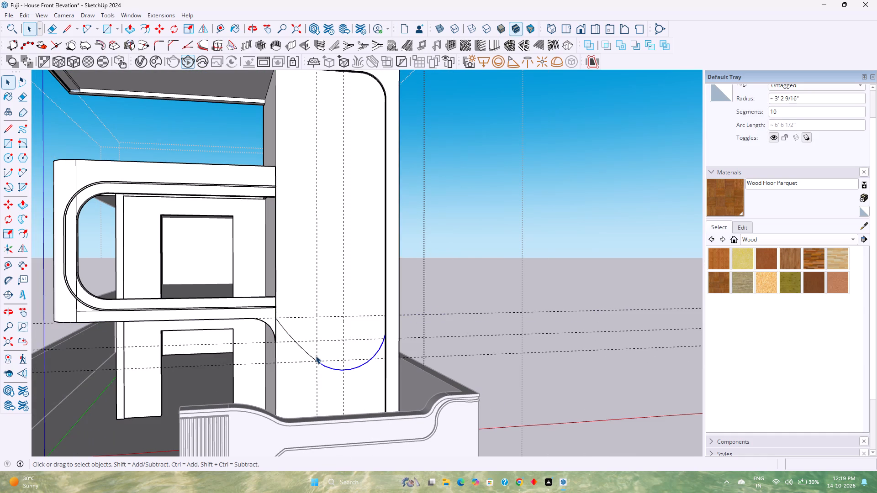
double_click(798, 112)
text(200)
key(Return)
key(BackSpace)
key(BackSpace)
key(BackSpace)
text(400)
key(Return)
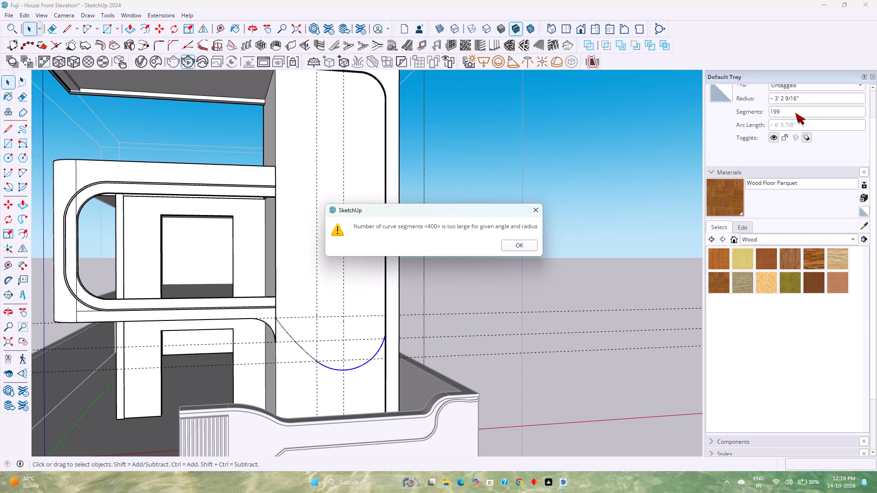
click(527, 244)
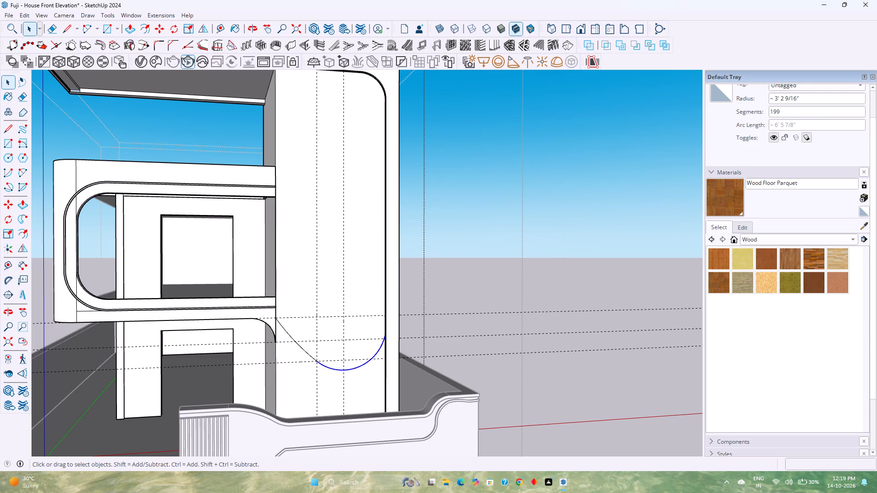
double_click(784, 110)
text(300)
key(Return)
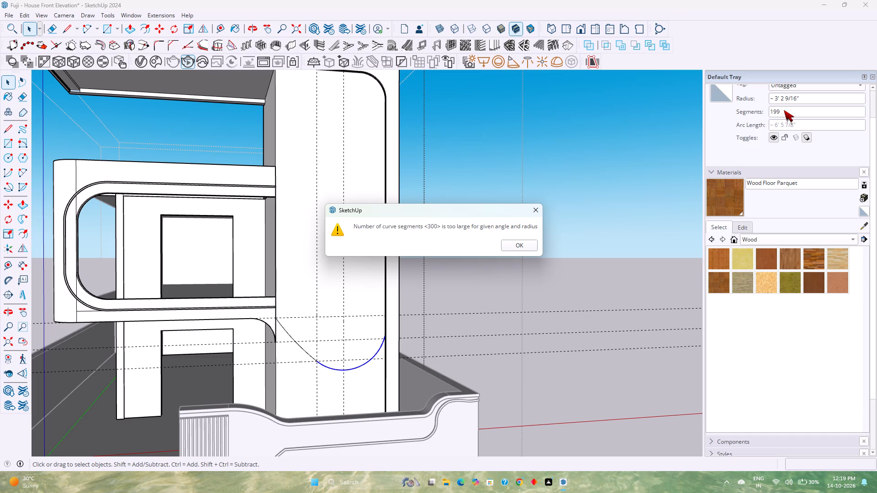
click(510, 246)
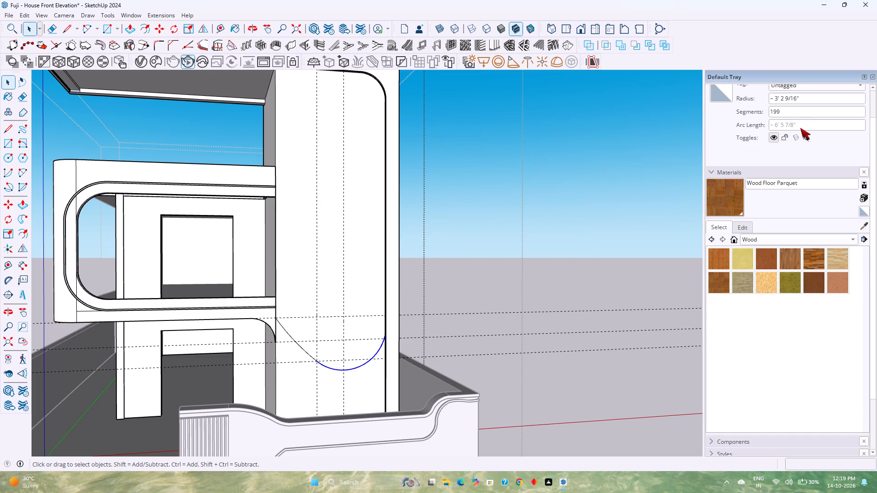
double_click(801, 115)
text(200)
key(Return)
Undo the segment changes, the offset arc's deletion and the arc to the wall's far edge, keeping the guide level with the first arc's start.
click(299, 346)
middle_drag(390, 330, 385, 330)
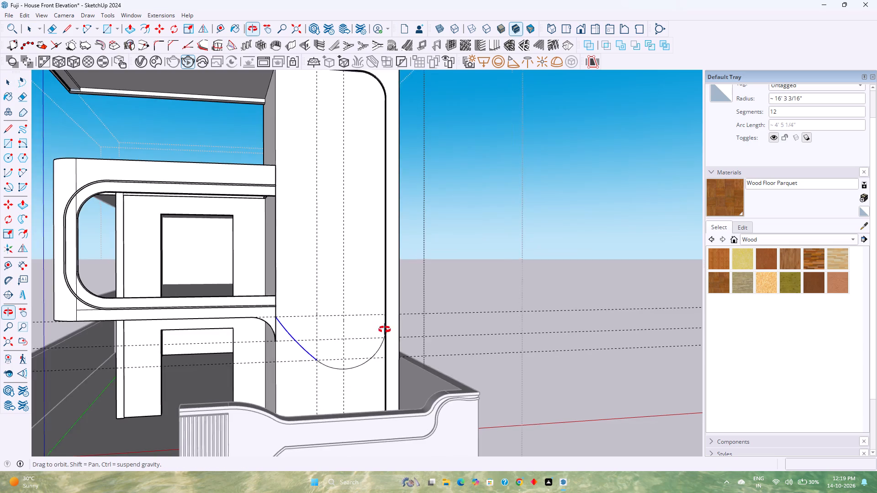
middle_drag(385, 330, 338, 309)
key(ctrl+z)
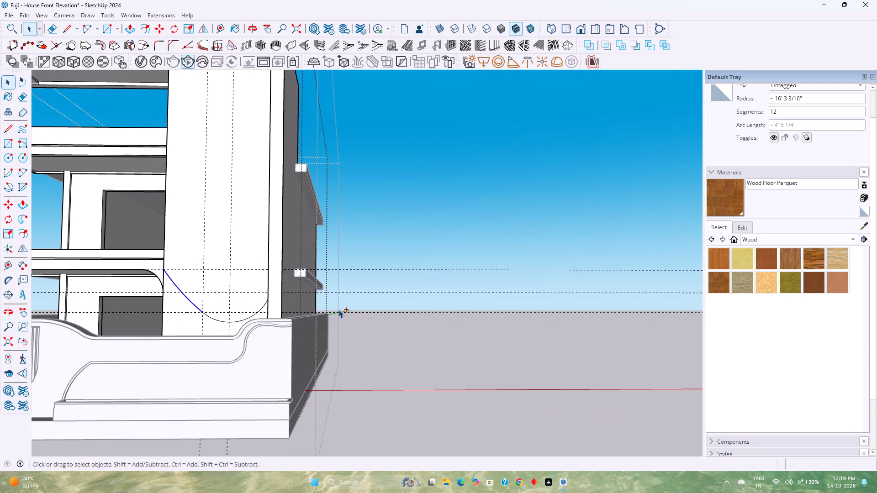
key(ctrl+z)
key(ctrl+z)
key(ctrl+z)
key(ctrl+z)
key(ctrl+z)
key(ctrl+z)
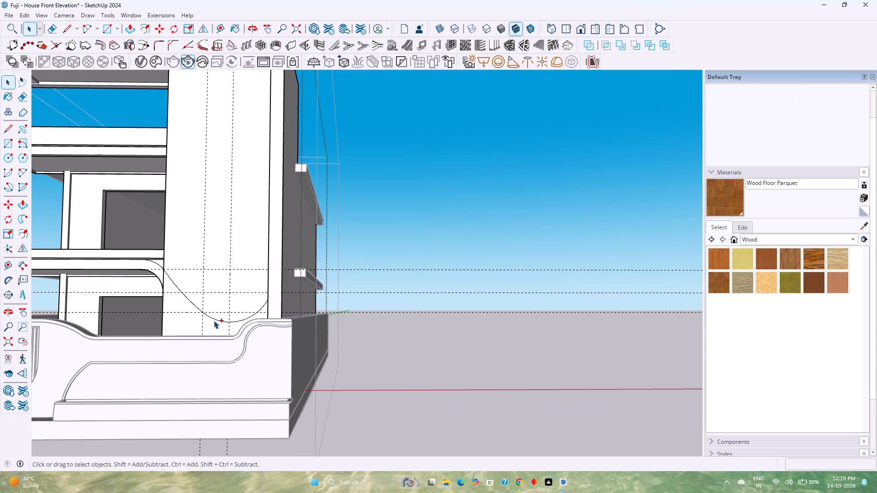
key(ctrl+z)
key(ctrl+z)
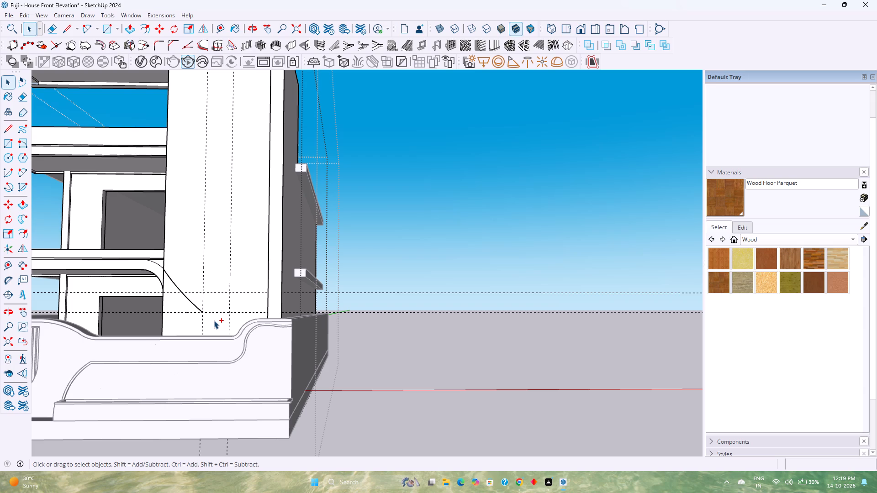
key(ctrl+y)
Place a horizontal guide 4' 6" above the guide at the beam curve's lower end.
click(214, 28)
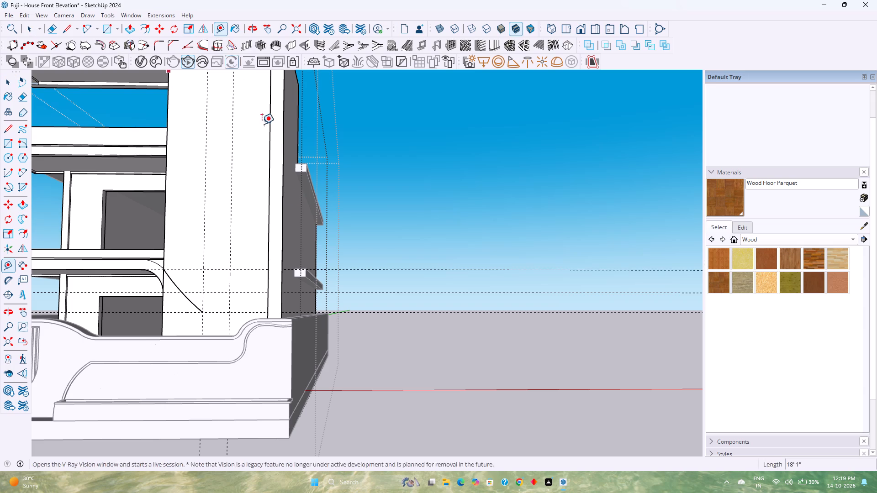
click(250, 295)
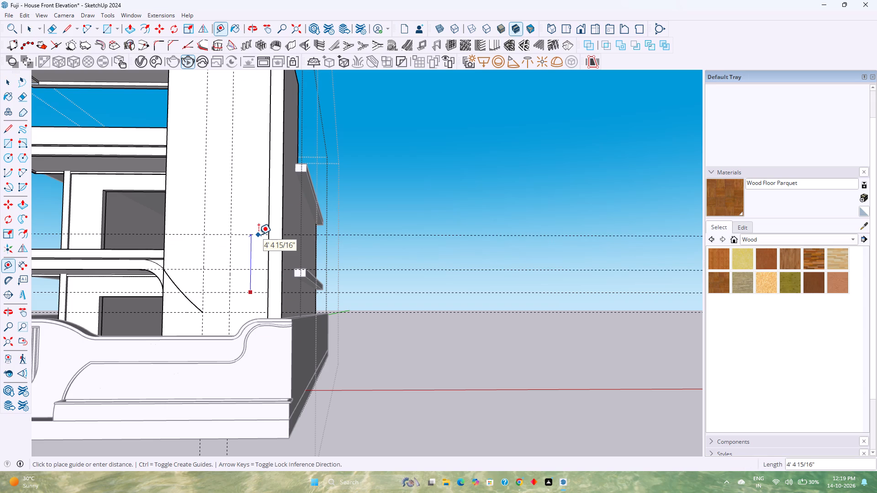
text(4'6)
key(shift+quotedbl)
key(Return)
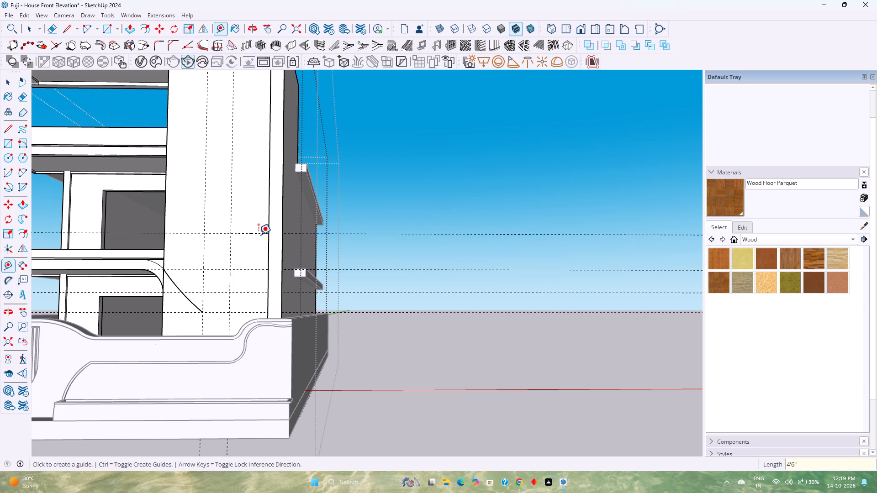
key(space)
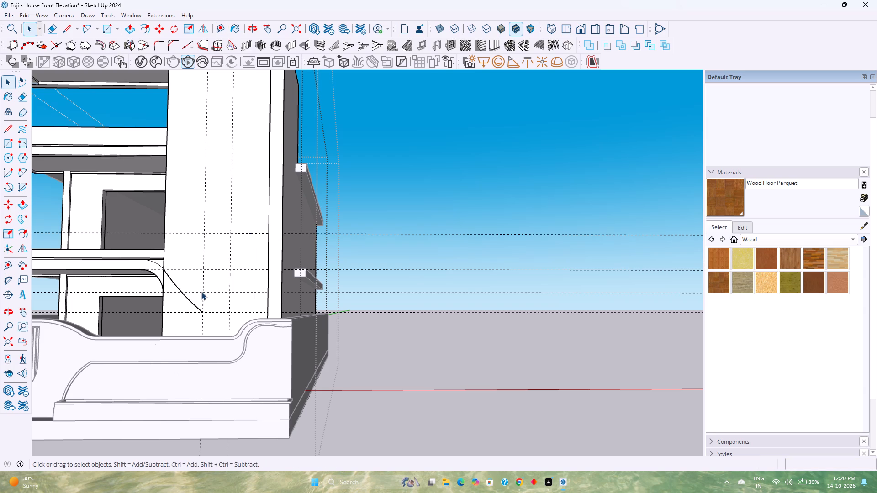
Delete the first arc on the tower wall, which starts at the balcony beam.
click(193, 304)
key(Delete)
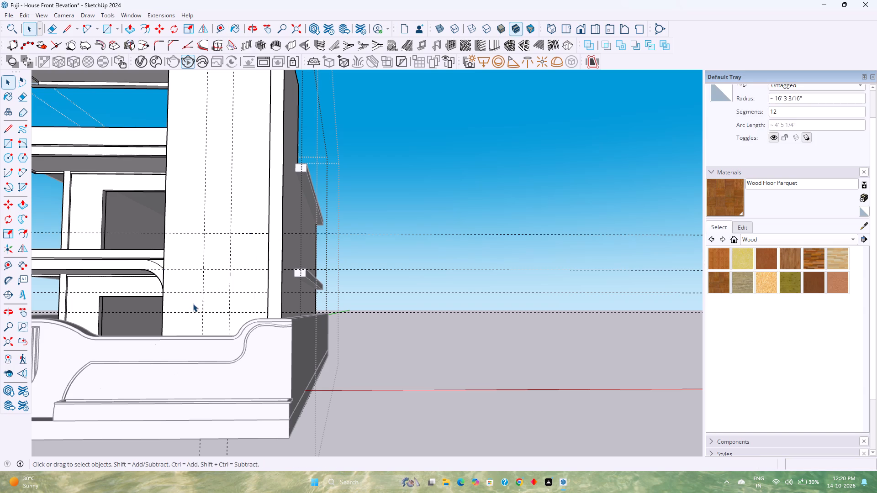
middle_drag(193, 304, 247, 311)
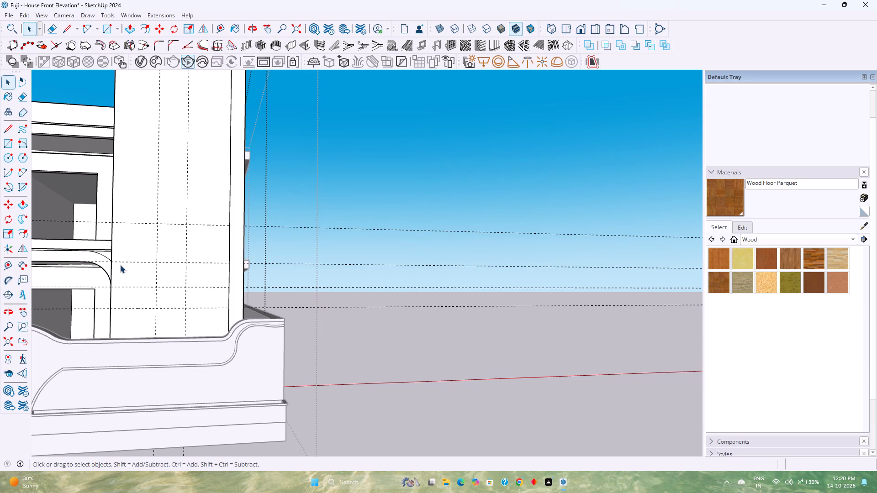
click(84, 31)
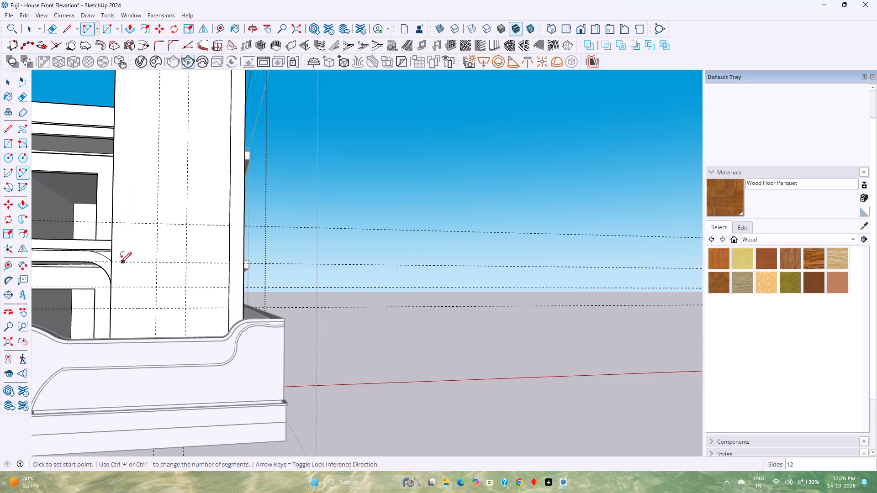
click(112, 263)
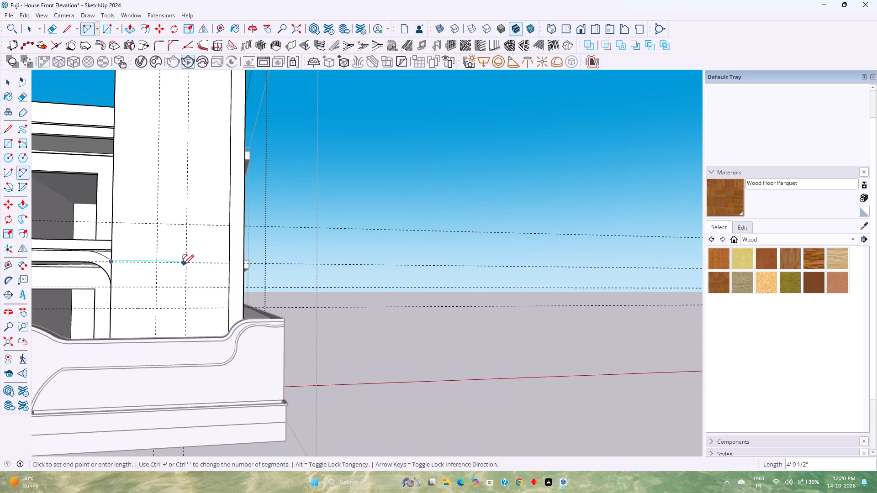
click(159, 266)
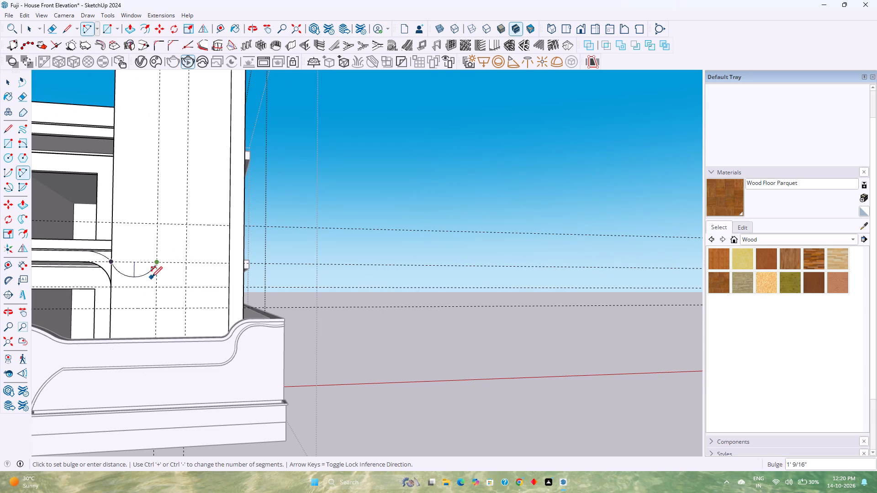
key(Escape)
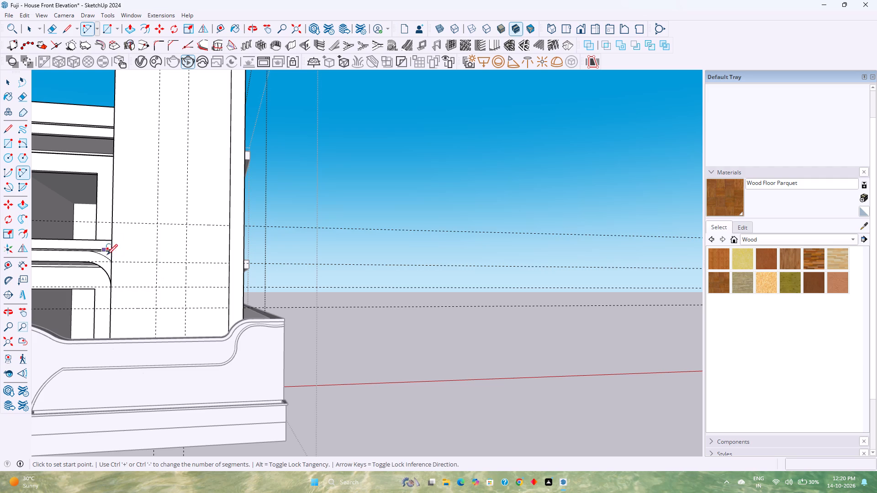
Draw an arc from the offset curve's wall end to the nearest vertical guide at the beam curve's lower level, bulging about 5 13/16".
click(112, 263)
click(158, 286)
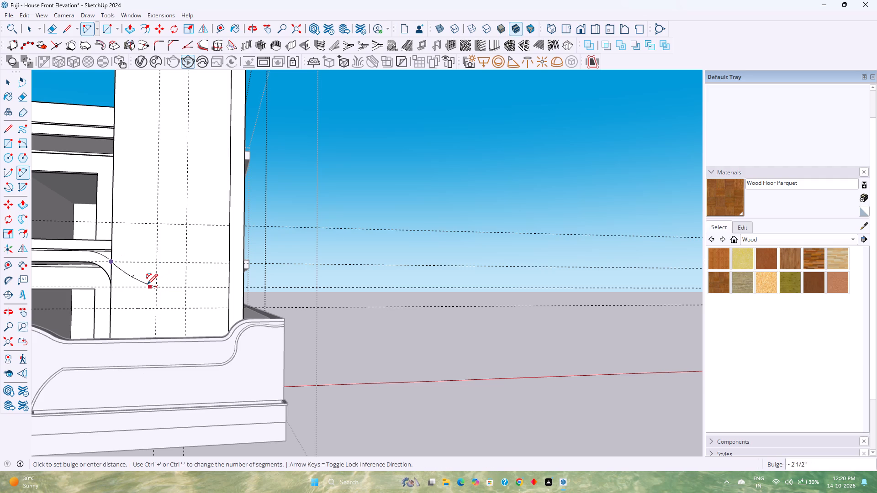
click(138, 283)
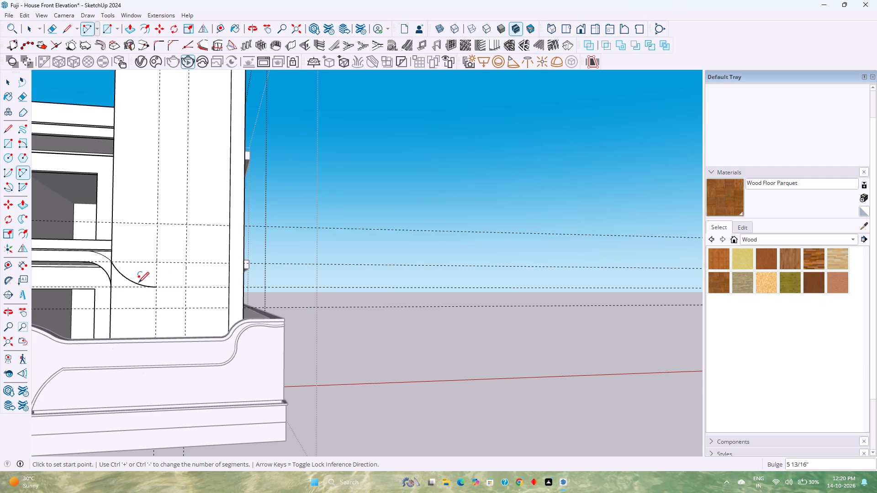
Draw a second arc from the new arc's lower end to where the top guide meets the wall's far edge, bulging about 1' 6 11/16".
click(155, 287)
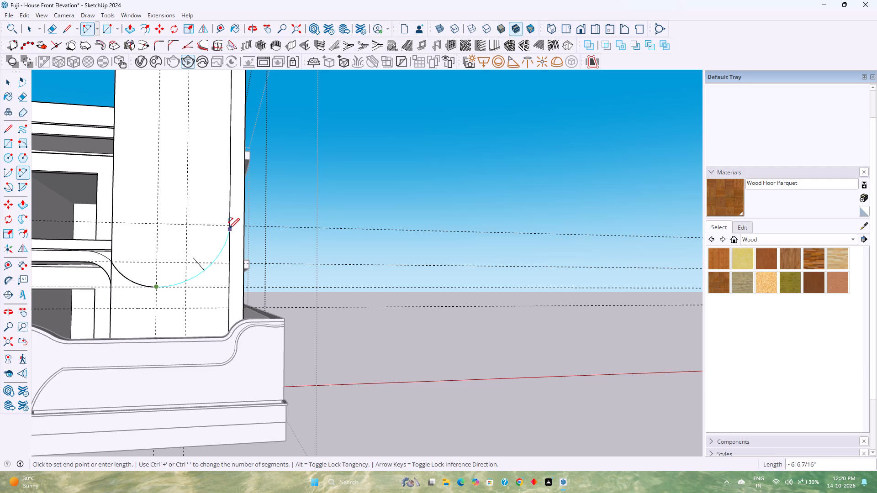
scroll(229, 226, up, 7)
middle_drag(229, 226, 310, 233)
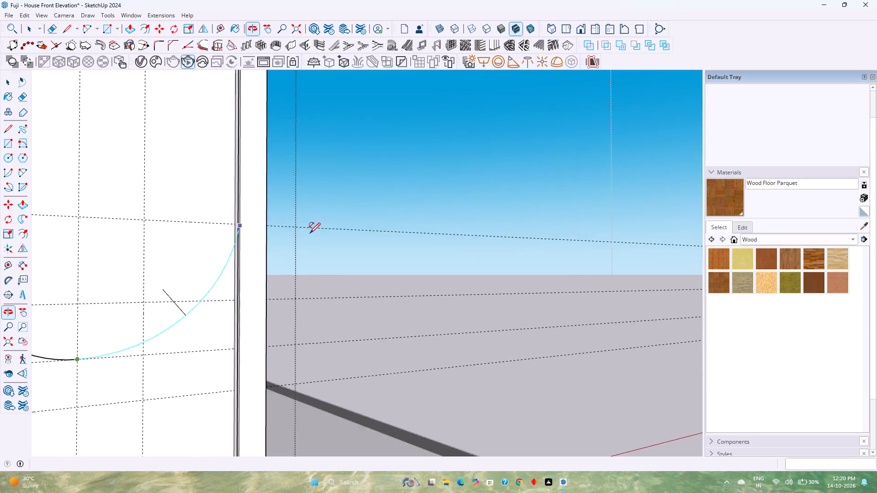
click(232, 225)
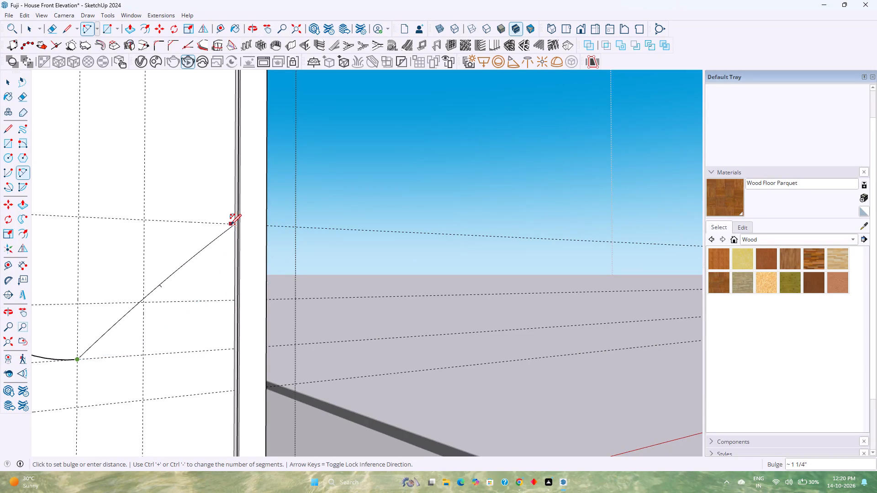
scroll(231, 225, down, 5)
middle_drag(202, 270, 136, 266)
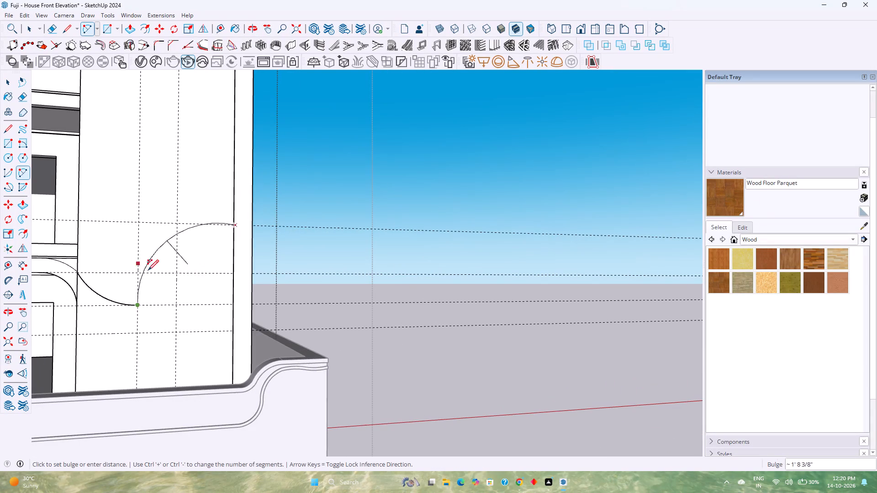
click(198, 292)
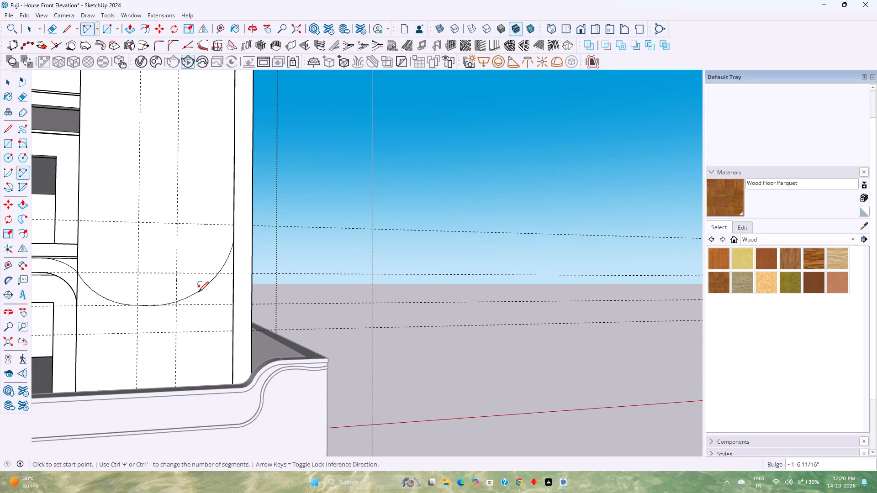
scroll(198, 292, down, 7)
key(space)
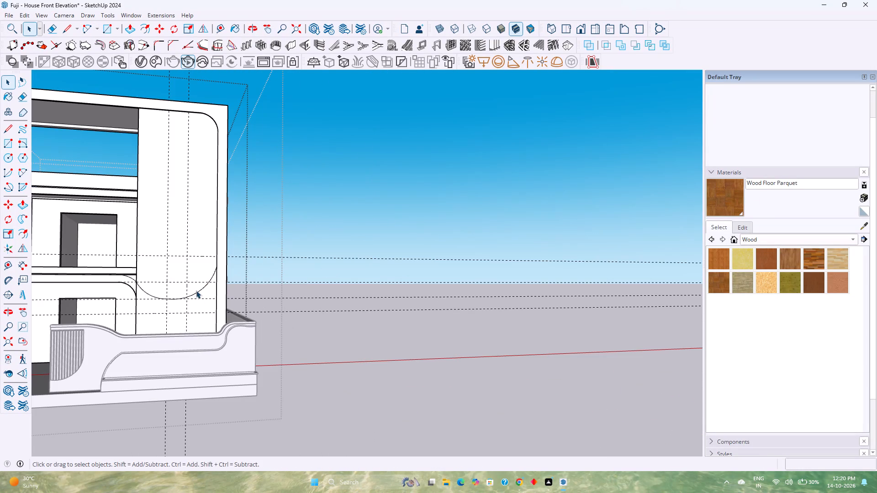
Open the balcony's nested groups down to the lower beam and delete the offset arc on its face.
scroll(193, 288, down, 4)
scroll(161, 294, up, 6)
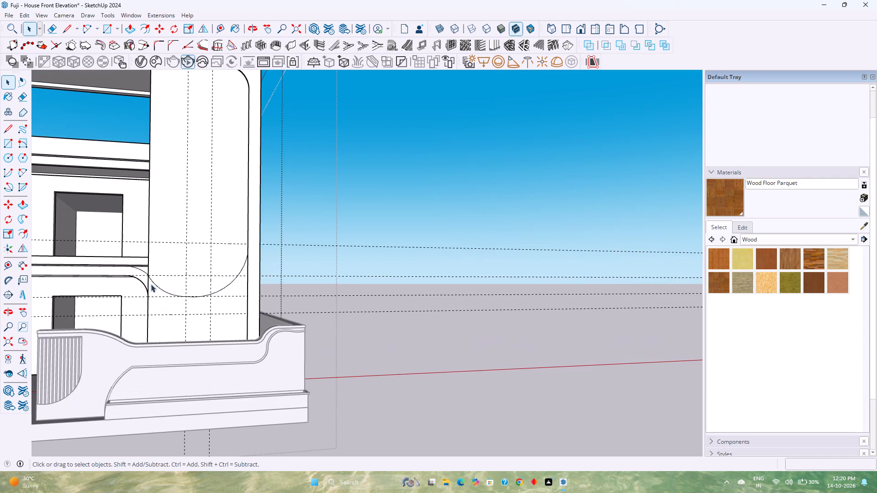
scroll(140, 273, up, 9)
click(144, 270)
double_click(144, 270)
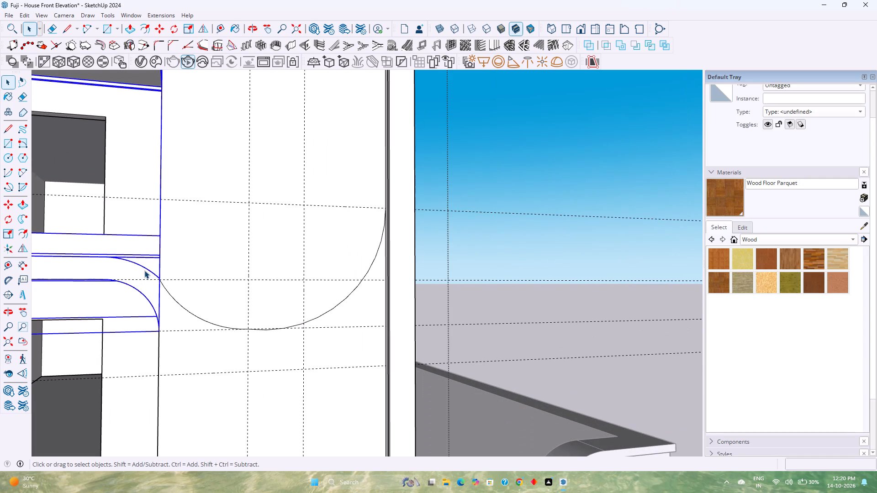
click(146, 268)
double_click(146, 268)
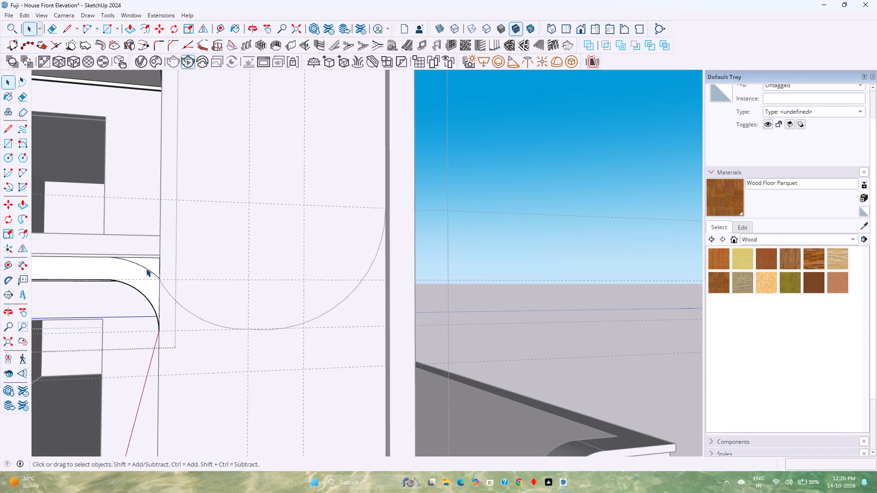
click(146, 268)
key(Delete)
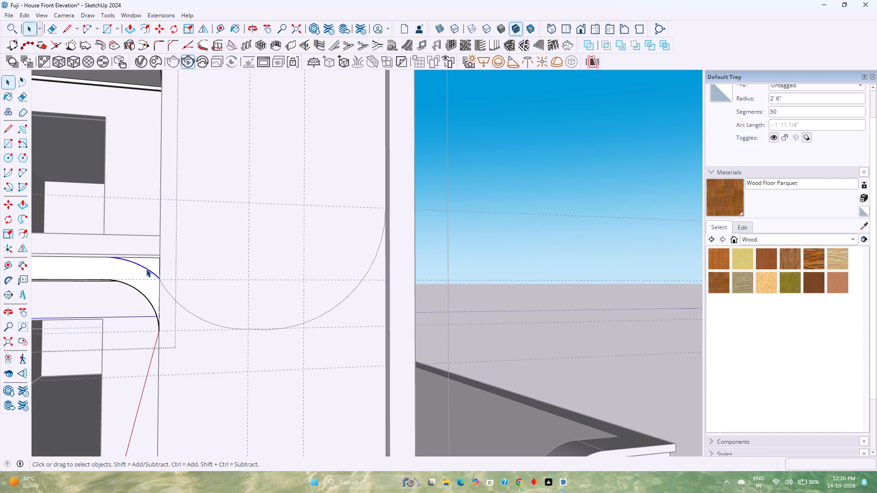
Undo the deletion of the beam's offset arc and the two arcs drawn across the tower wall.
scroll(146, 269, down, 3)
key(ctrl+z)
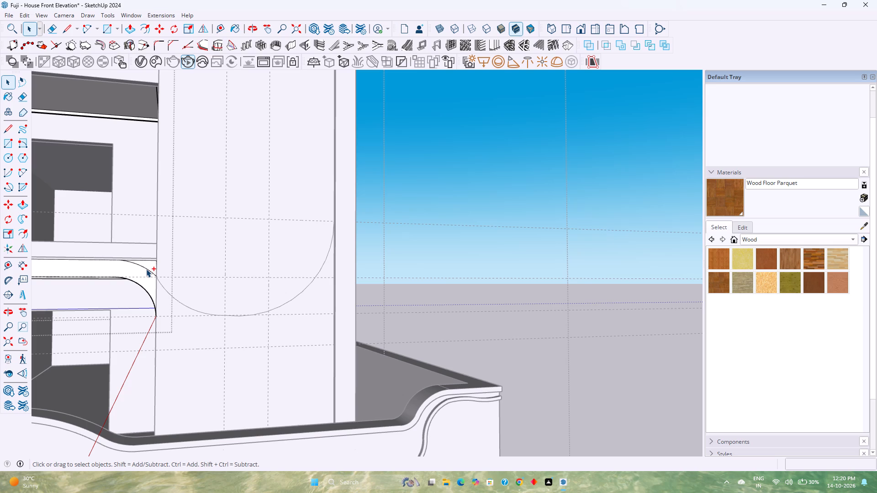
key(ctrl+z)
key(ctrl+z)
key(ctrl+z)
key(ctrl+z)
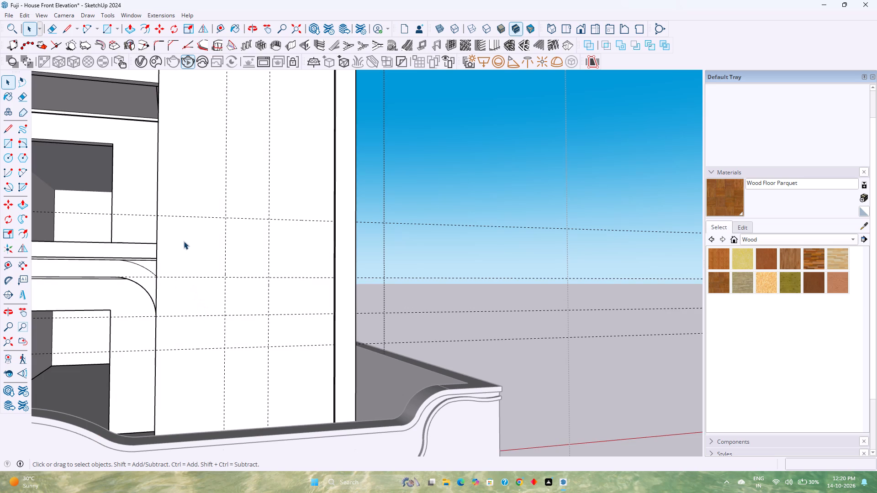
Open the balcony's nested groups to the lower beam, delete the offset arc on its face and leave the groups.
click(87, 26)
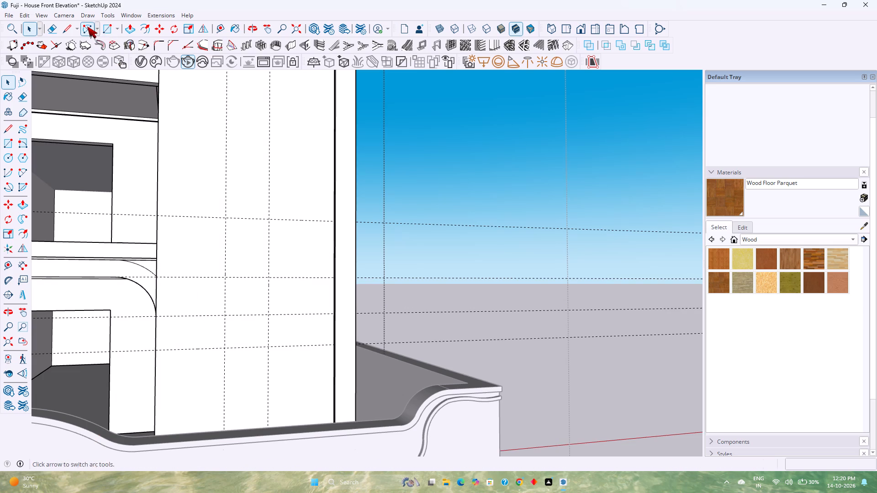
key(space)
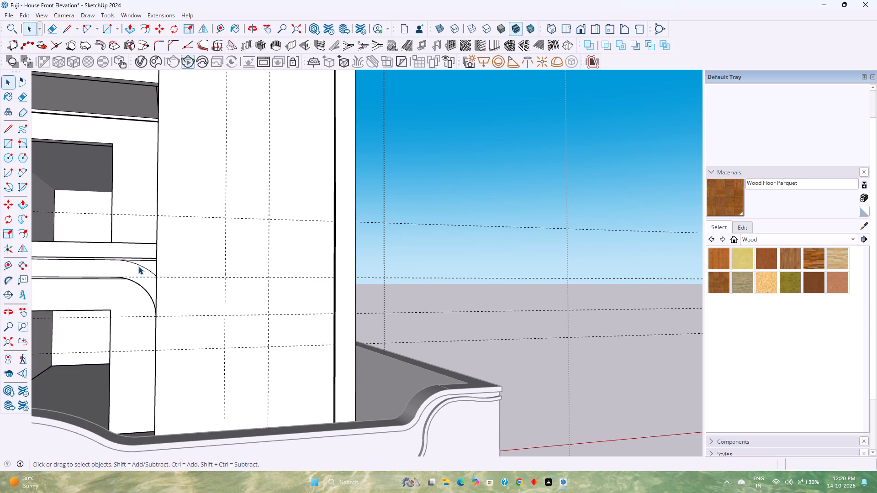
double_click(138, 265)
click(150, 272)
double_click(150, 272)
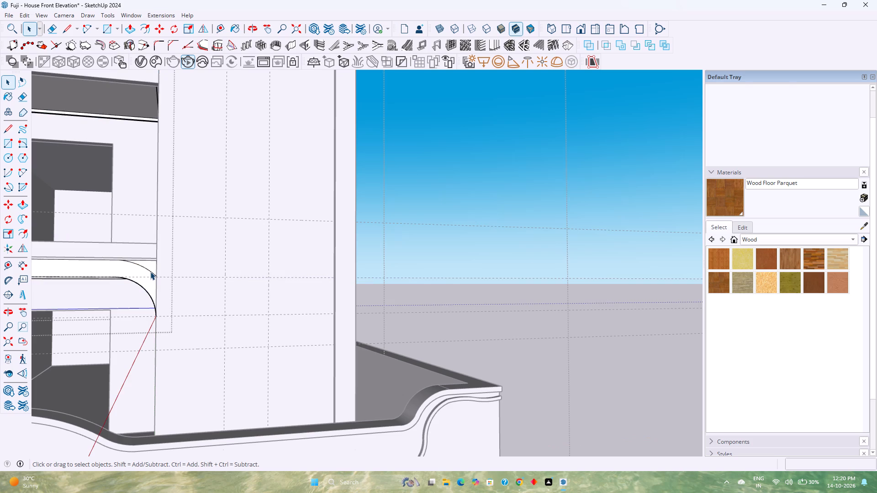
double_click(150, 272)
click(152, 277)
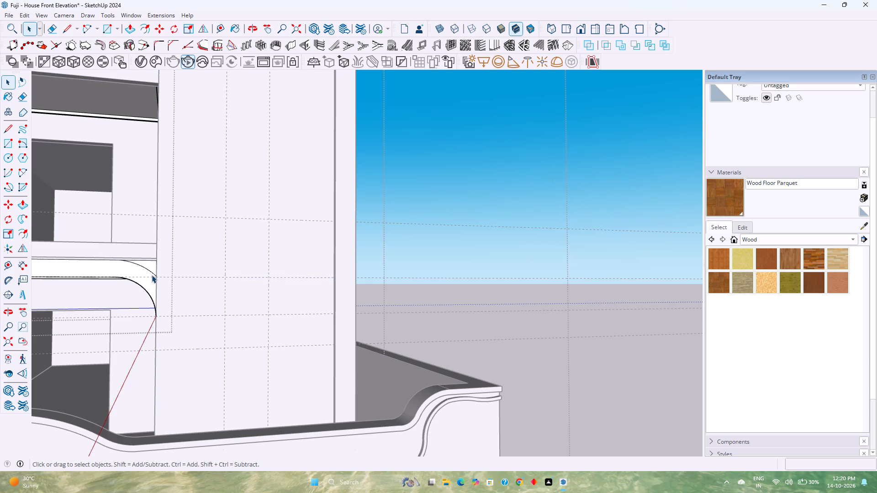
click(152, 272)
key(Delete)
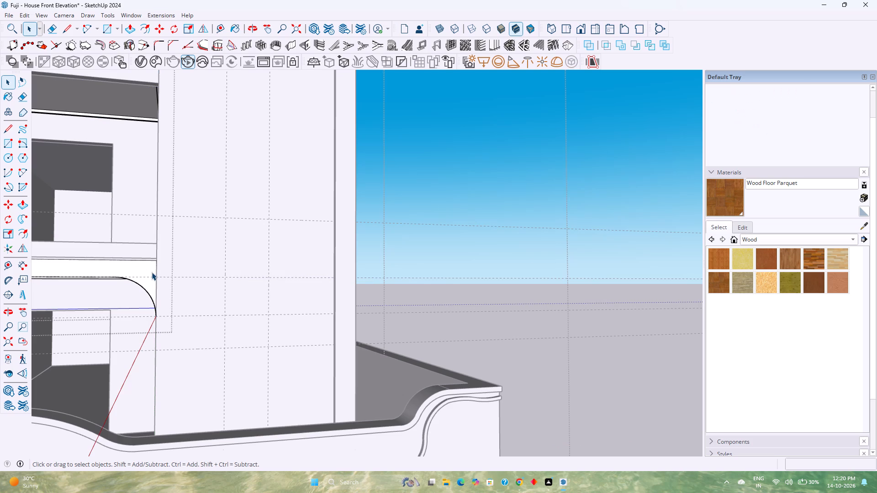
key(Escape)
key(Escape)
Draw one arc from the tower wall's near edge at the beam curve's top level to the top guide's far-edge intersection, bulging about 3' 1 1/8" downward.
key(a)
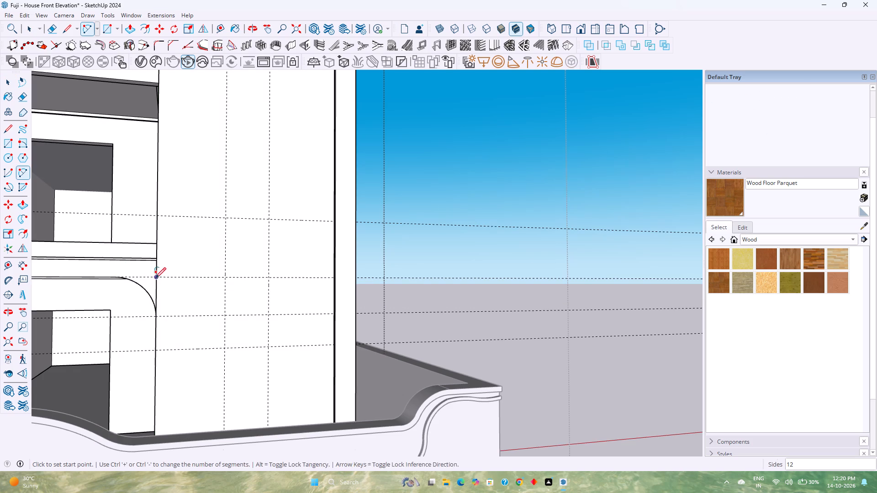
click(156, 278)
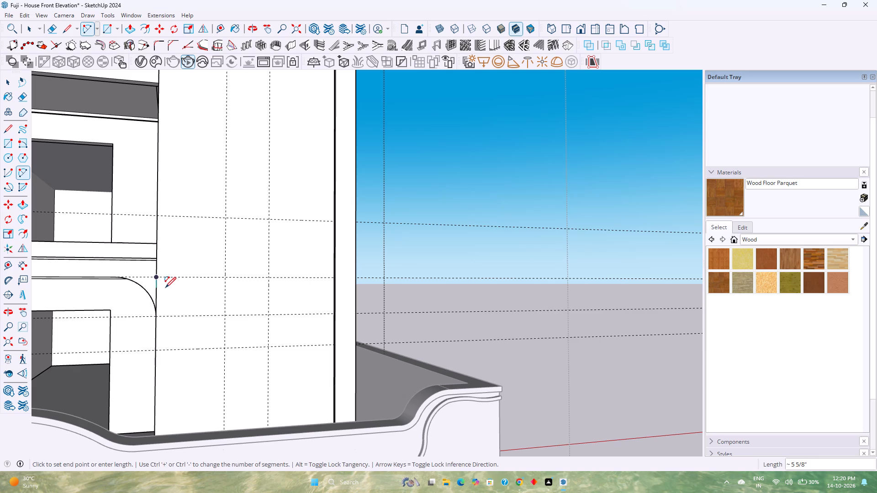
key(Escape)
scroll(166, 286, up, 3)
middle_drag(166, 286, 75, 360)
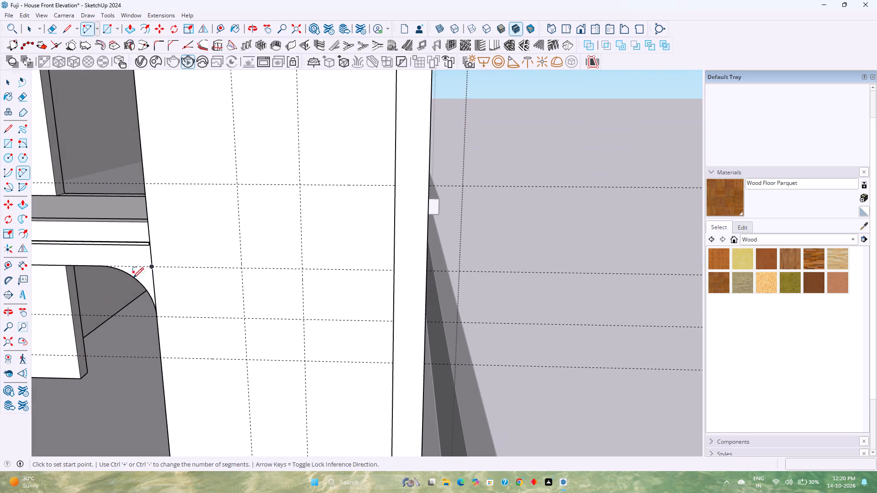
click(153, 269)
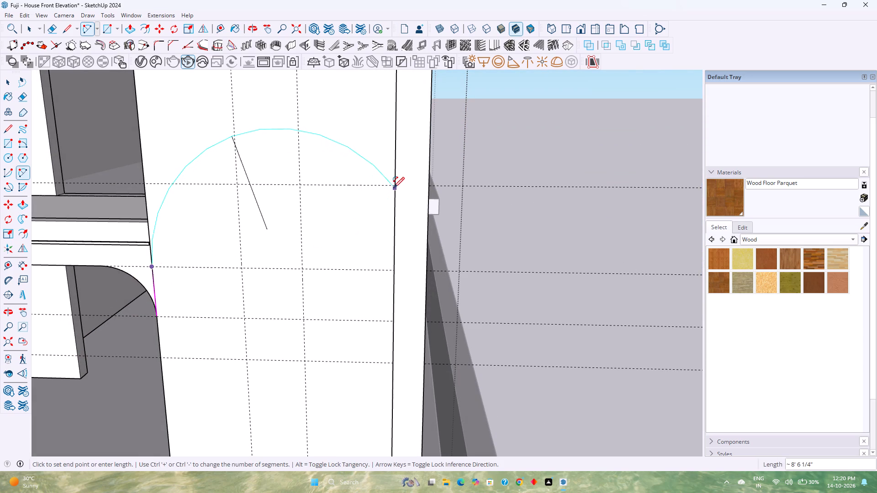
scroll(383, 189, up, 3)
middle_drag(379, 192, 485, 161)
scroll(401, 184, up, 6)
click(395, 182)
scroll(167, 291, down, 4)
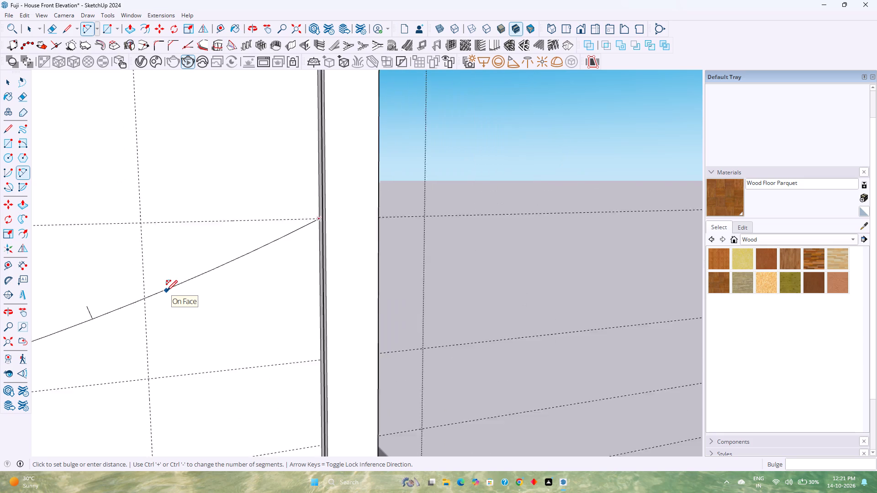
scroll(167, 291, down, 16)
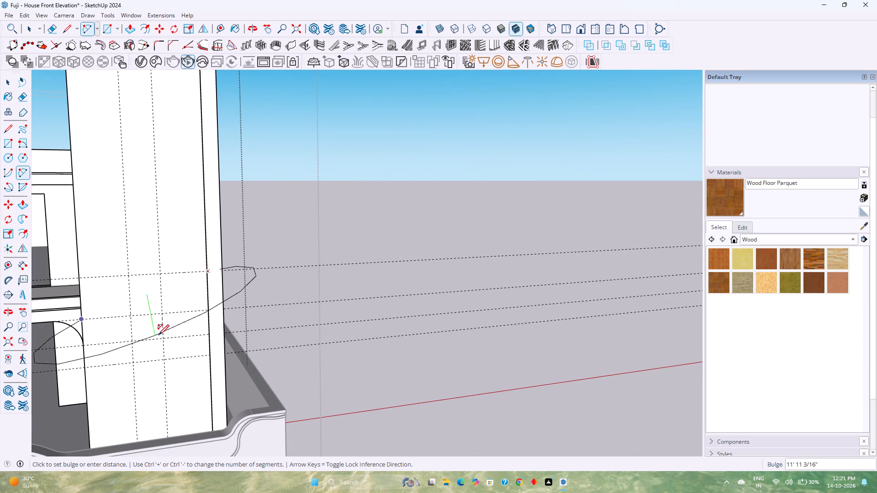
click(160, 334)
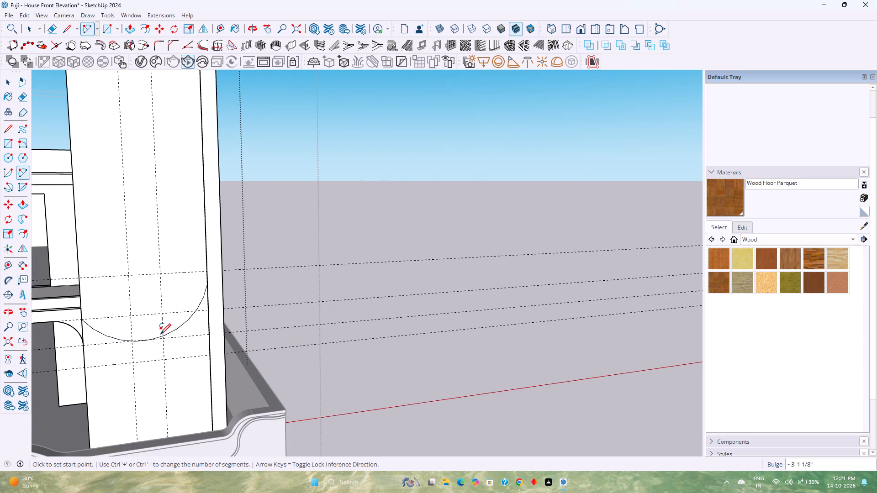
key(space)
Set the tower wall arc's segments to 400.
middle_drag(170, 331, 183, 291)
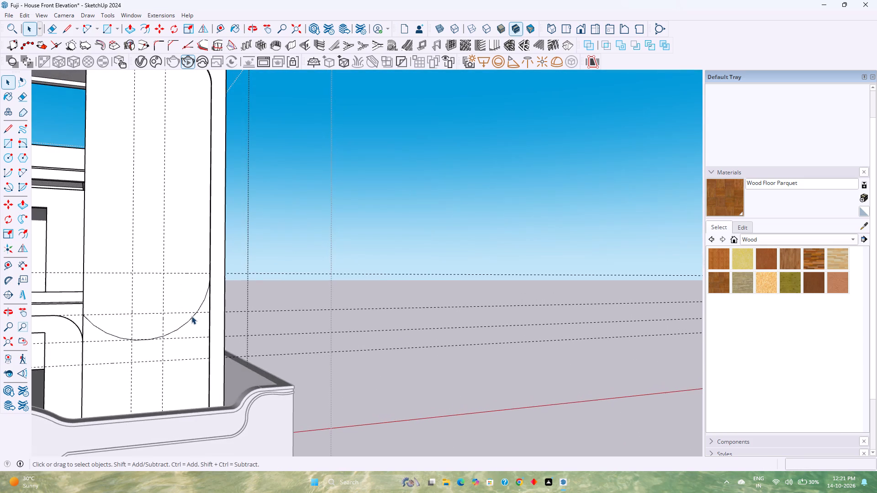
scroll(191, 316, up, 2)
click(191, 319)
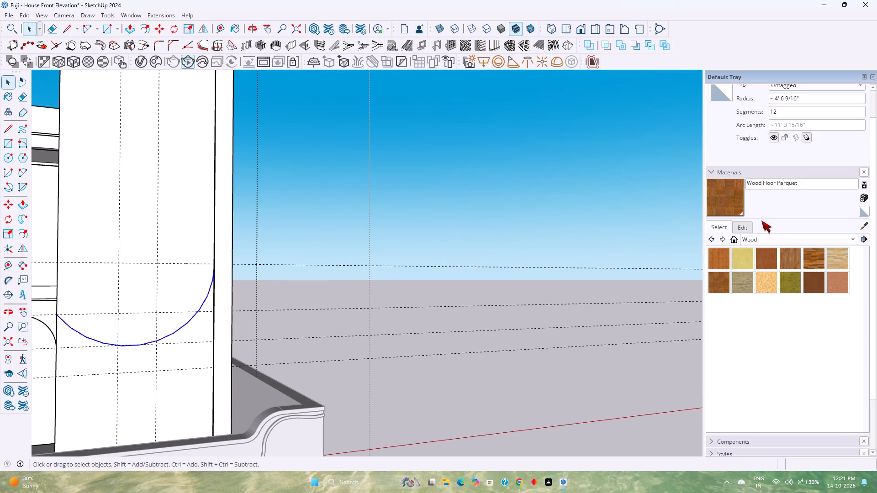
double_click(790, 112)
text(400)
key(Return)
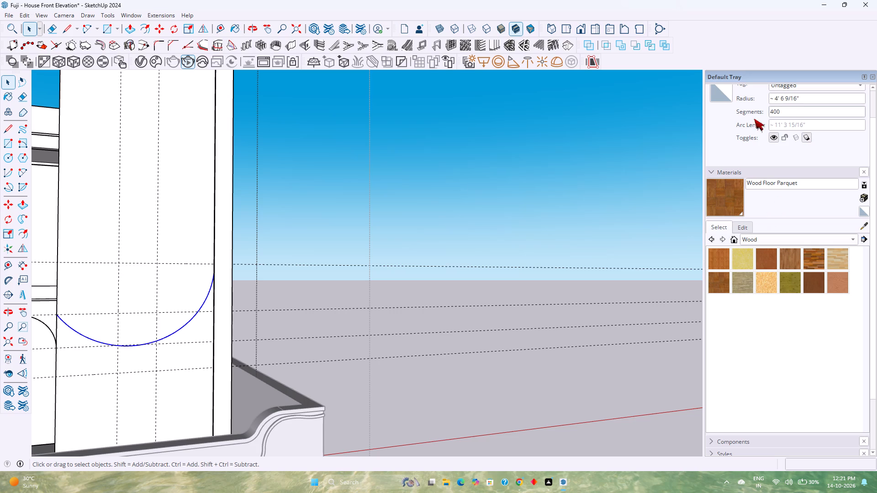
key(Escape)
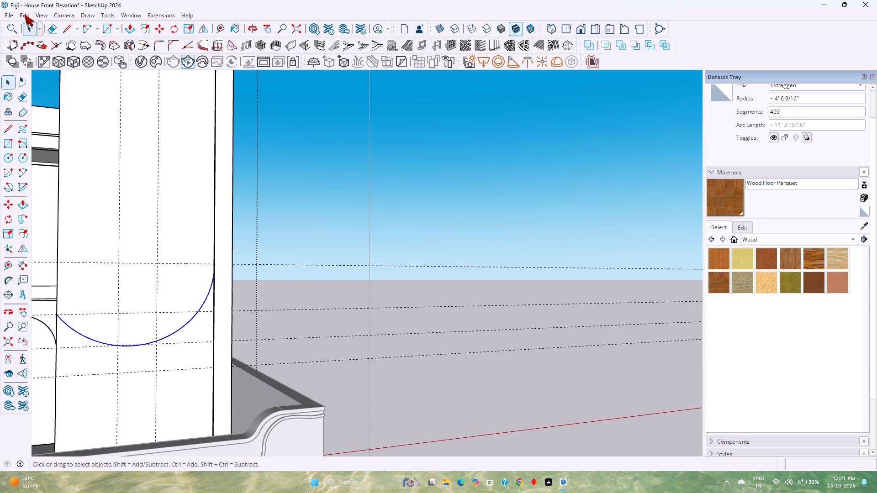
Delete all the construction guides.
click(26, 15)
click(70, 105)
Push/Pull the tower wall face below the arc outward by 2" and close the tower wall group.
scroll(127, 192, down, 1)
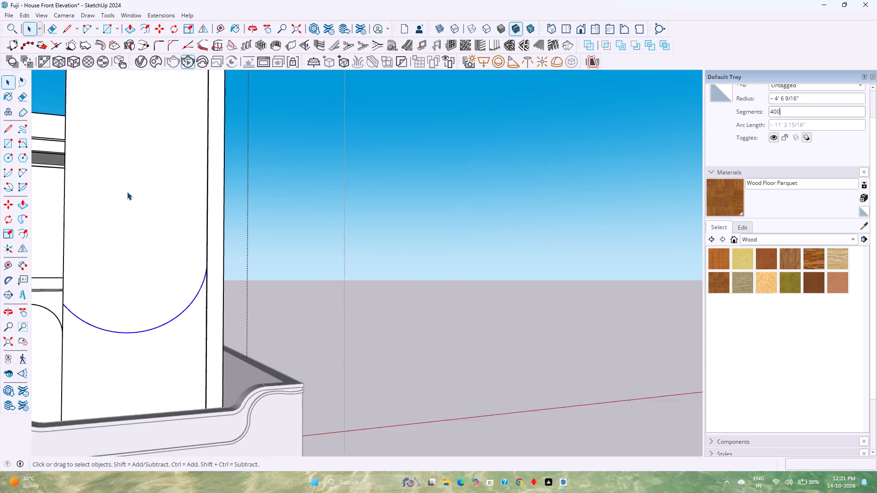
scroll(127, 192, down, 2)
shift+middle_drag(138, 199, 294, 317)
scroll(292, 316, down, 2)
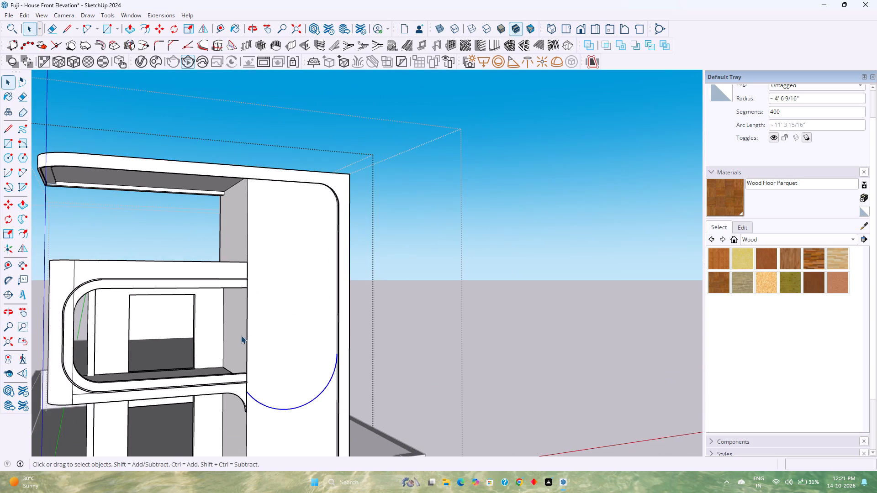
scroll(252, 413, up, 7)
middle_drag(250, 405, 290, 401)
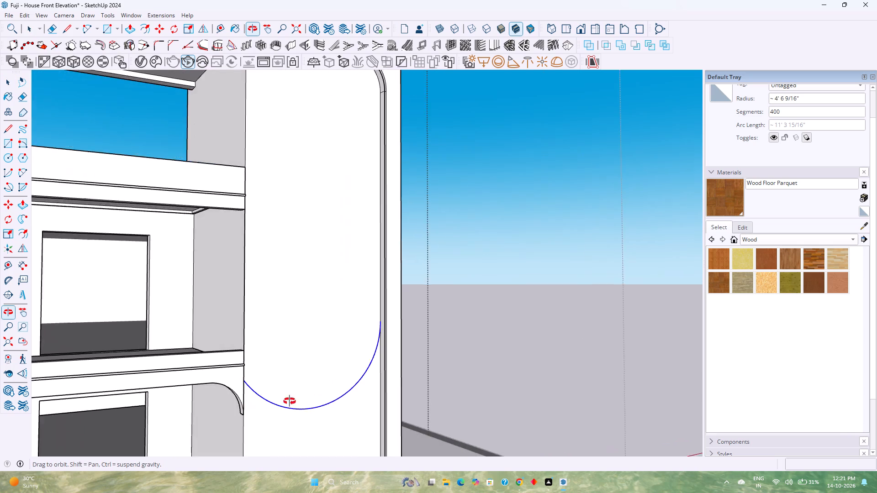
middle_drag(290, 401, 444, 385)
scroll(252, 382, up, 7)
middle_drag(237, 376, 268, 415)
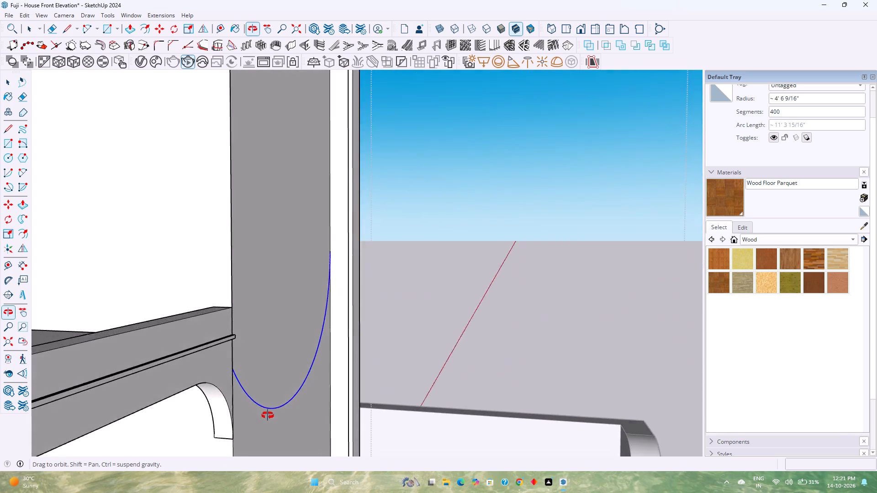
middle_drag(268, 415, 272, 445)
scroll(216, 364, up, 5)
middle_drag(216, 364, 129, 382)
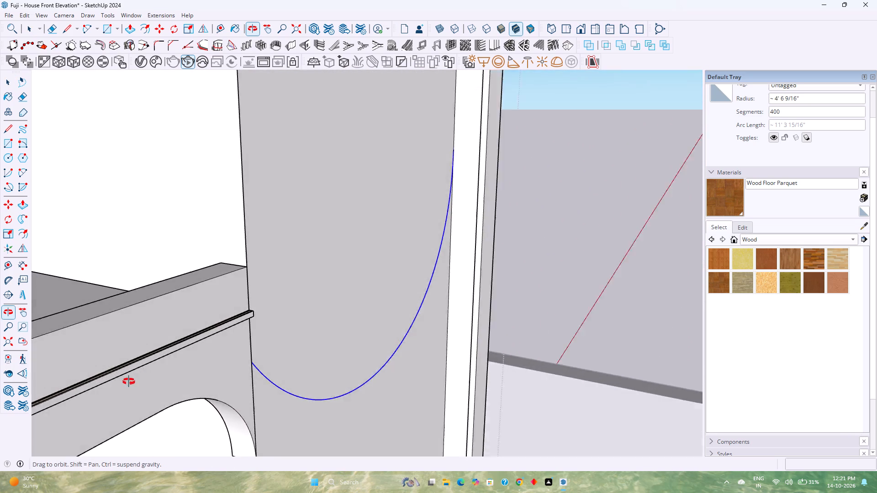
middle_drag(129, 382, 97, 378)
click(444, 403)
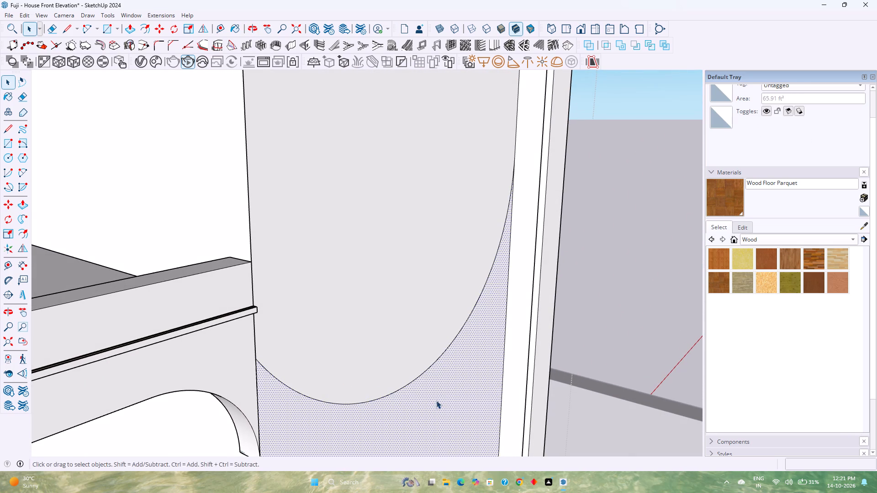
key(p)
click(436, 400)
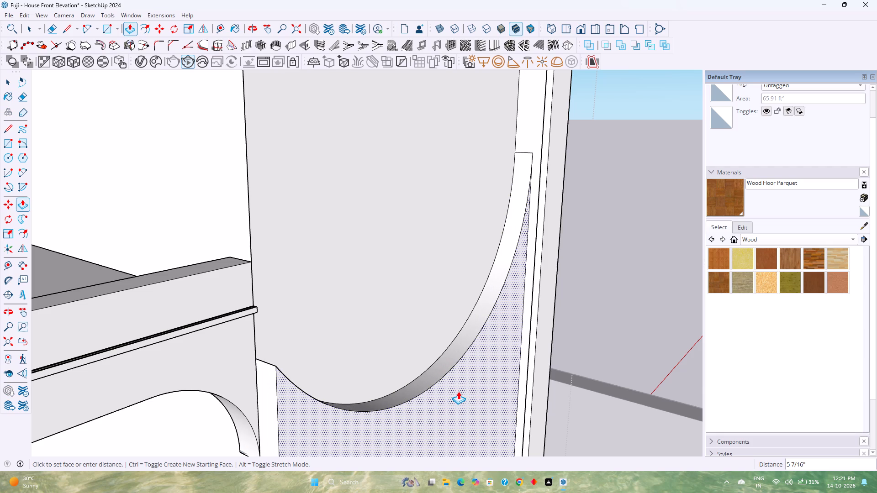
key(2)
key(Return)
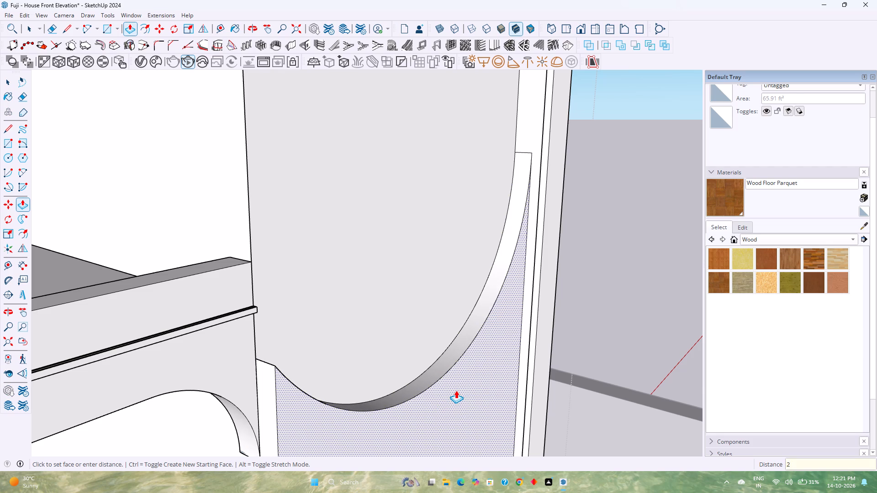
scroll(393, 328, down, 5)
scroll(456, 371, down, 9)
scroll(471, 379, up, 3)
key(space)
scroll(502, 360, down, 1)
middle_drag(471, 358, 192, 340)
middle_drag(192, 340, 191, 339)
scroll(293, 323, down, 5)
scroll(293, 323, up, 1)
key(space)
key(space)
key(space)
key(space)
double_click(389, 310)
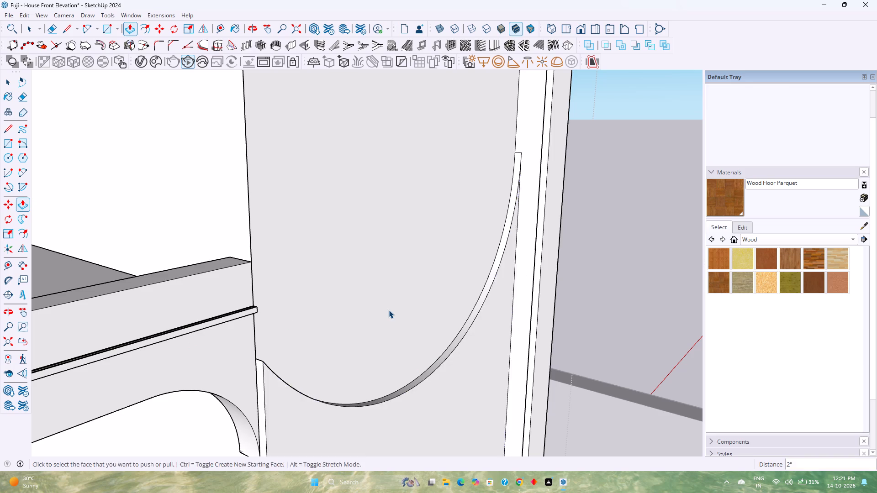
scroll(473, 374, up, 3)
scroll(473, 374, down, 5)
middle_drag(473, 374, 336, 370)
key(Escape)
Unhide the last hidden part of the tower front.
scroll(336, 370, down, 6)
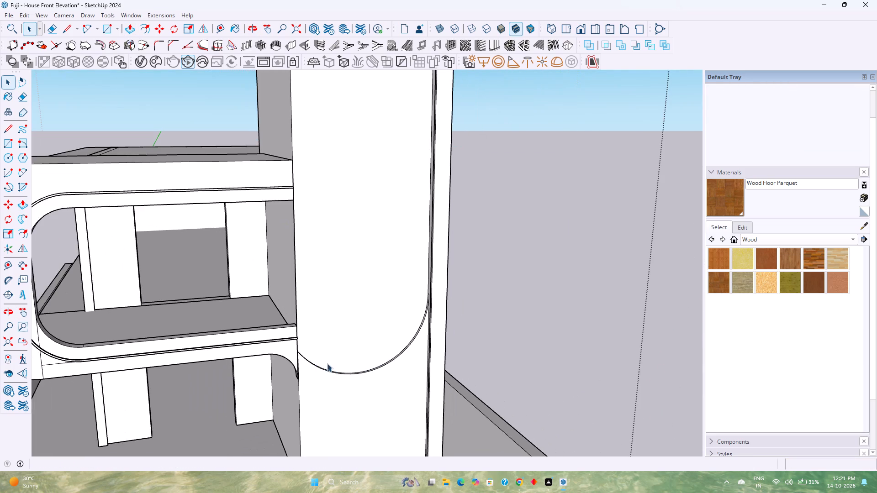
scroll(321, 356, down, 4)
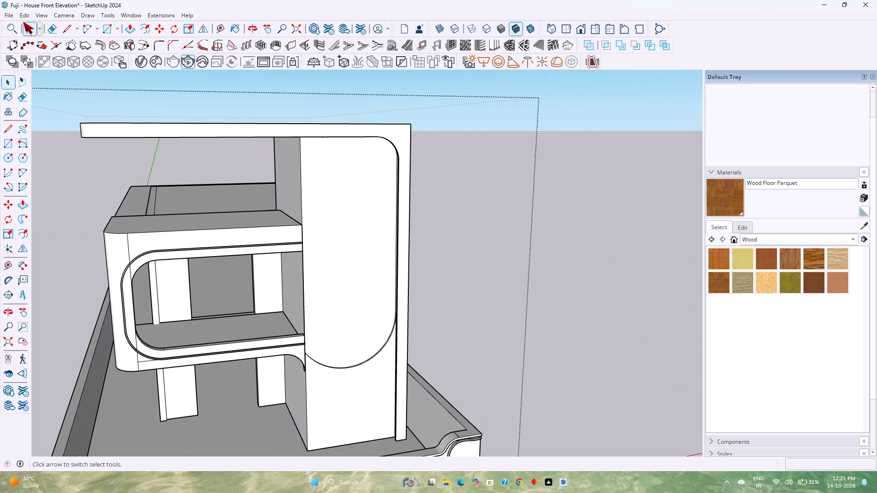
click(23, 16)
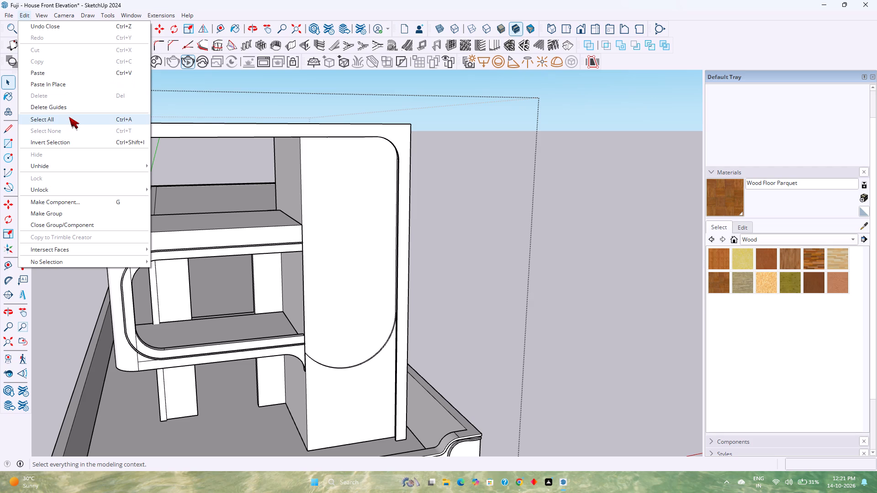
click(114, 168)
click(176, 181)
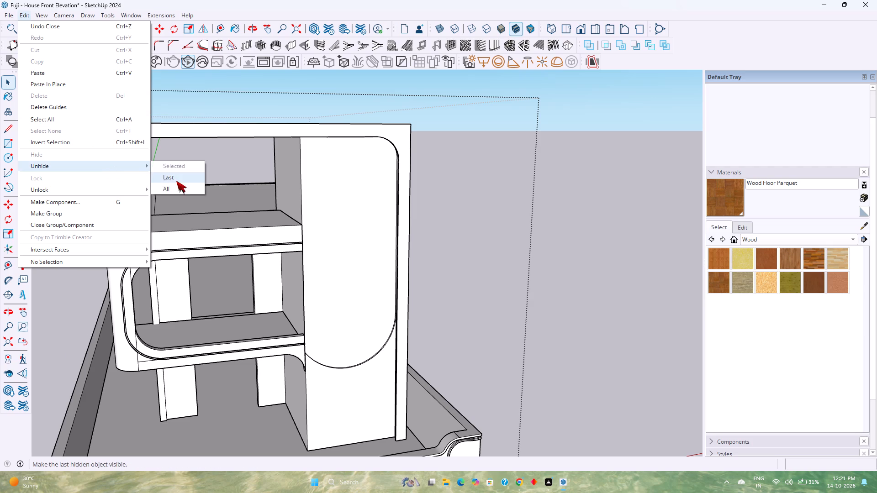
middle_drag(340, 371, 272, 308)
scroll(271, 305, up, 1)
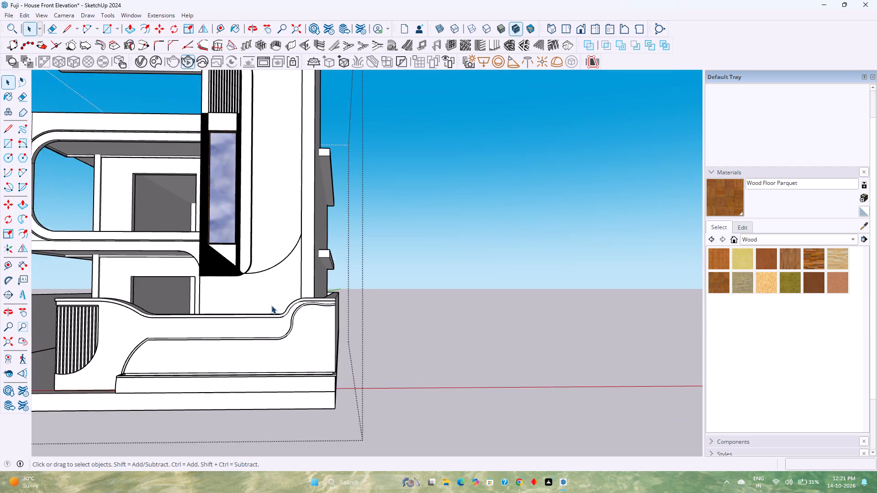
Open the tower wall group for editing and select its recessed front face above the arc.
scroll(271, 305, up, 1)
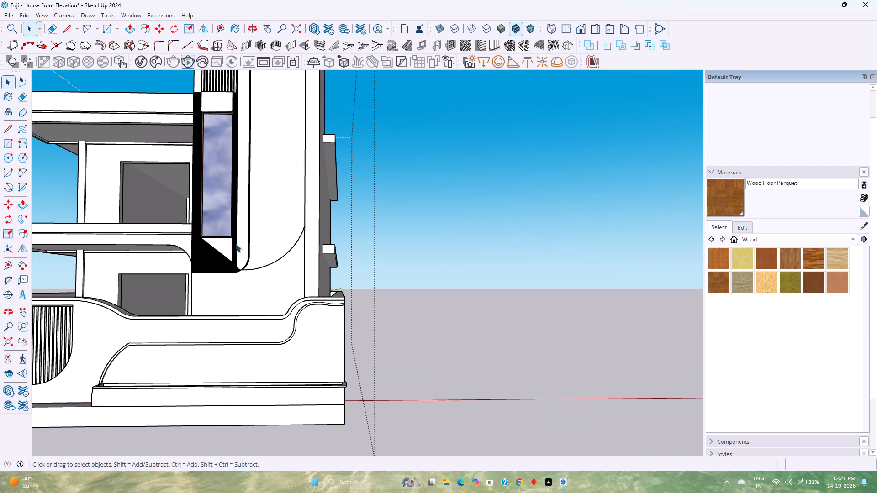
shift+middle_drag(238, 246, 342, 319)
scroll(343, 319, down, 2)
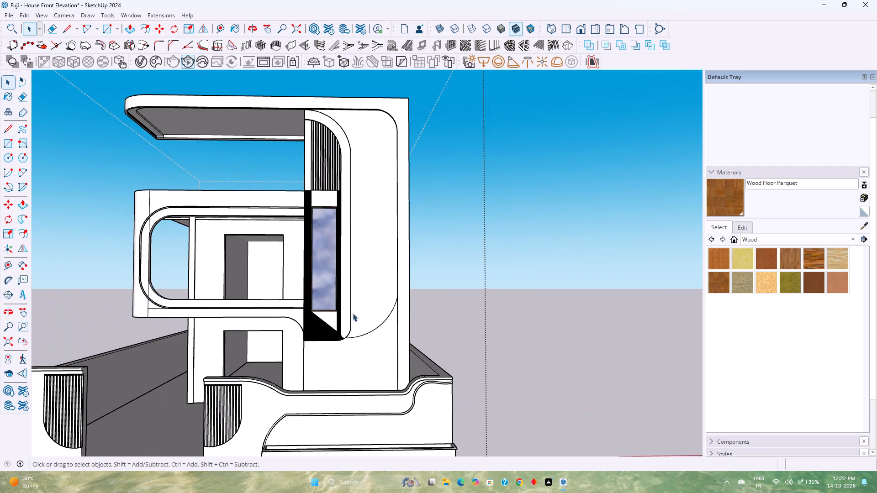
click(370, 252)
double_click(370, 252)
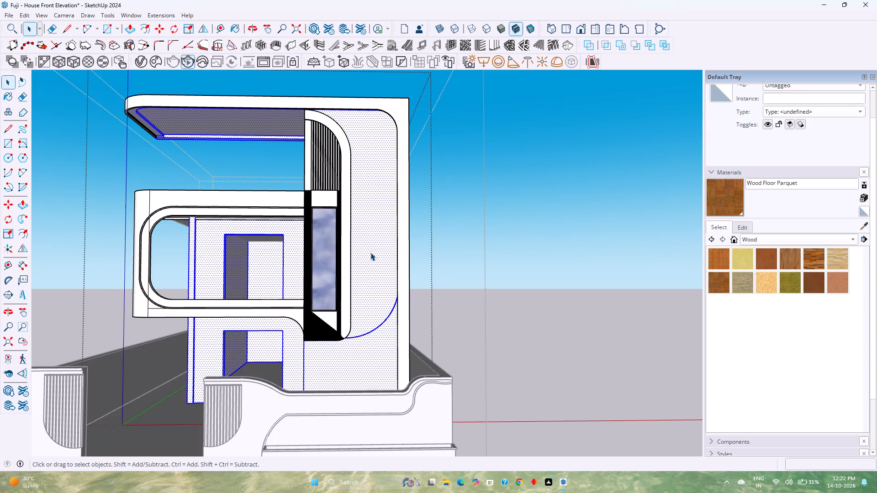
click(370, 252)
click(371, 252)
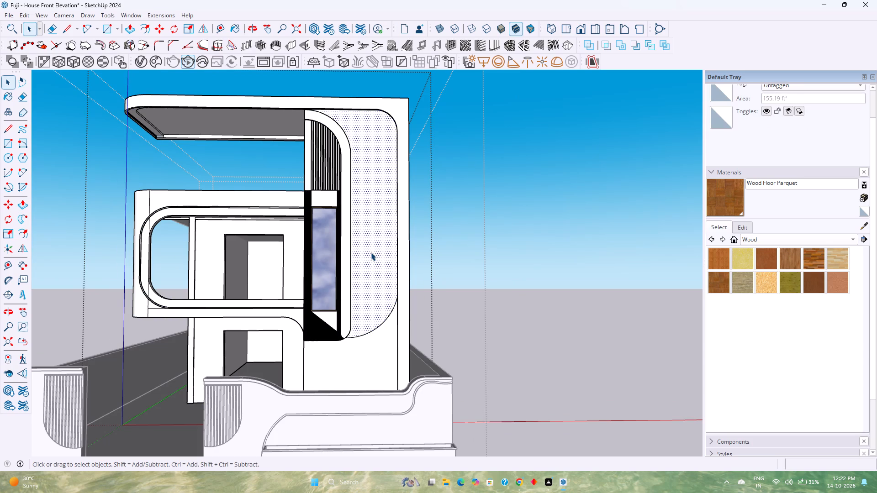
Examine how the tower's recessed face meets the glass strip, the raised lower section and the canopy frame's rounded corner.
scroll(371, 252, up, 1)
middle_drag(371, 252, 415, 294)
scroll(454, 374, up, 3)
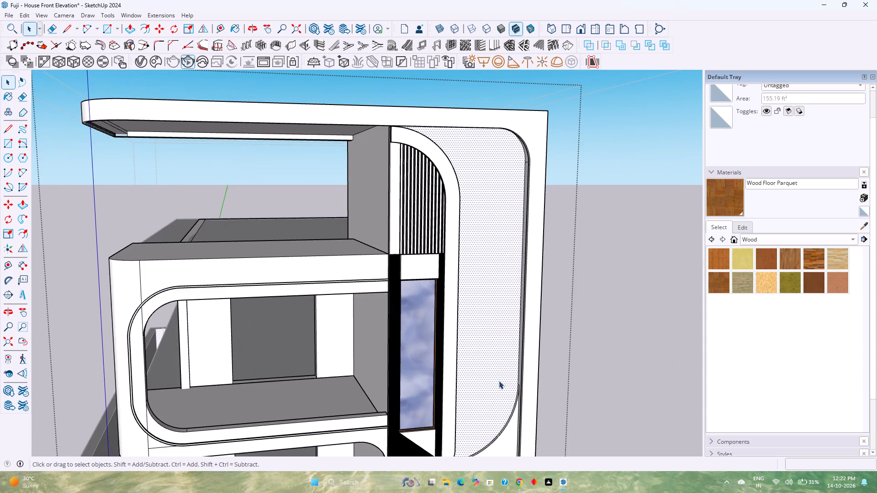
shift+middle_drag(506, 382, 468, 327)
shift+scroll(499, 375, up, 1)
middle_drag(467, 326, 638, 357)
scroll(475, 320, up, 3)
middle_drag(476, 320, 508, 338)
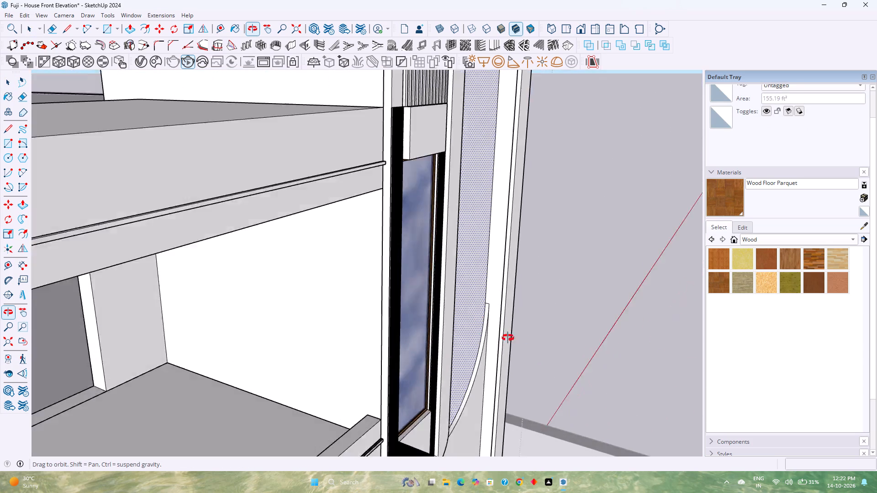
middle_drag(508, 338, 459, 333)
scroll(487, 341, up, 3)
scroll(487, 341, down, 5)
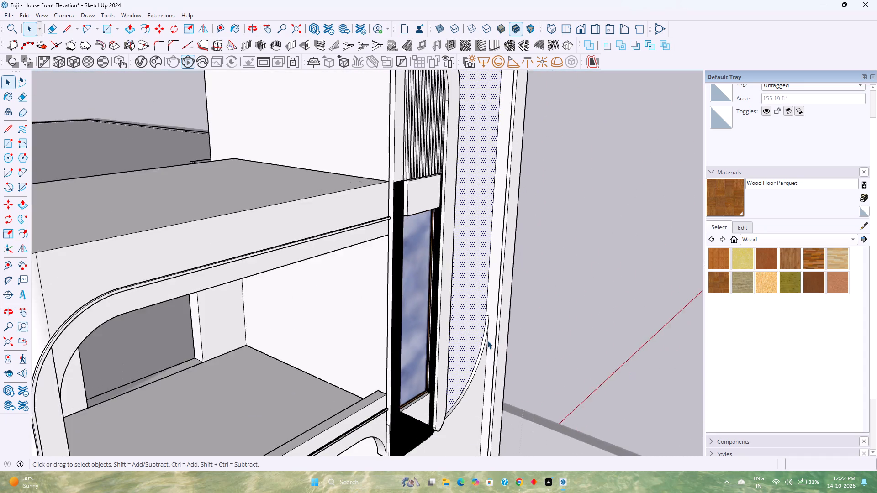
scroll(487, 341, down, 5)
shift+middle_drag(496, 304, 369, 360)
middle_drag(353, 346, 421, 319)
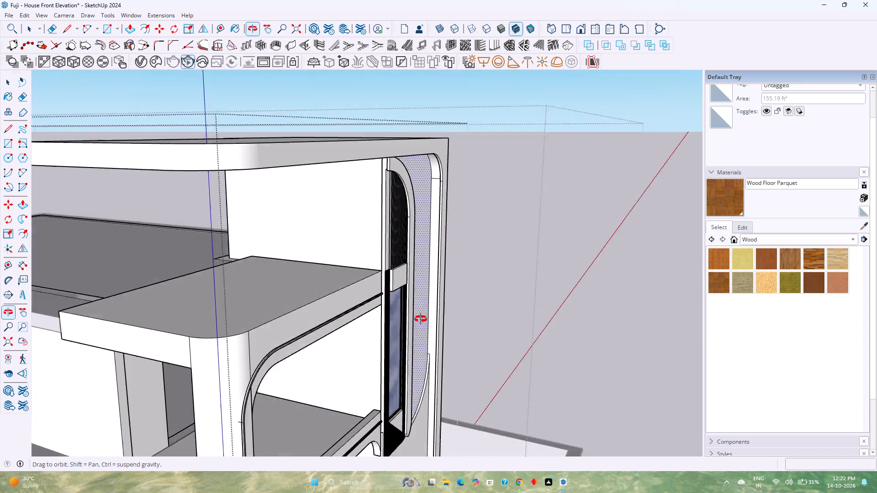
middle_drag(421, 319, 463, 288)
scroll(476, 184, up, 7)
shift+middle_drag(480, 171, 396, 267)
middle_drag(393, 267, 397, 245)
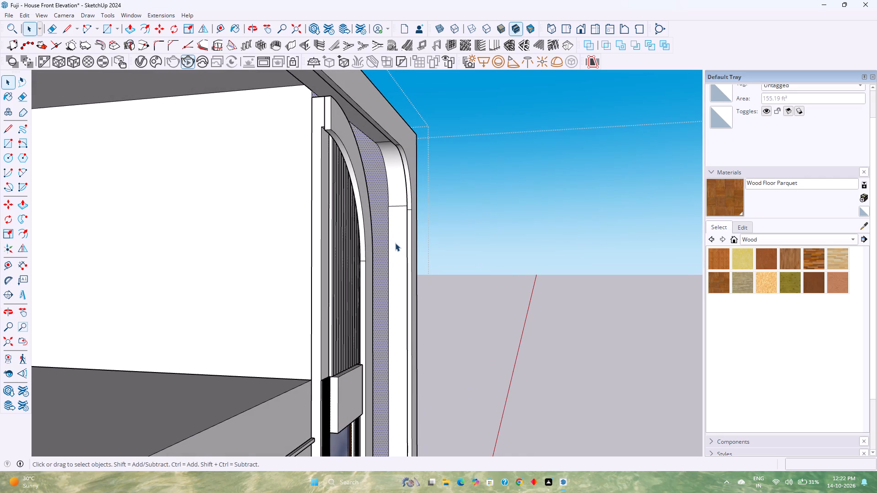
scroll(395, 243, up, 4)
middle_drag(395, 243, 365, 292)
middle_drag(350, 305, 339, 314)
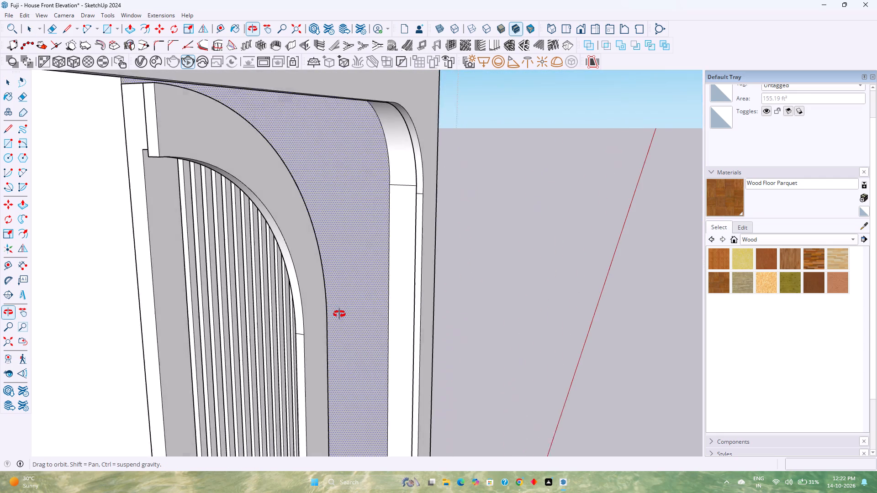
middle_drag(339, 314, 338, 316)
scroll(334, 303, down, 5)
shift+middle_drag(307, 269, 308, 309)
middle_drag(290, 303, 337, 320)
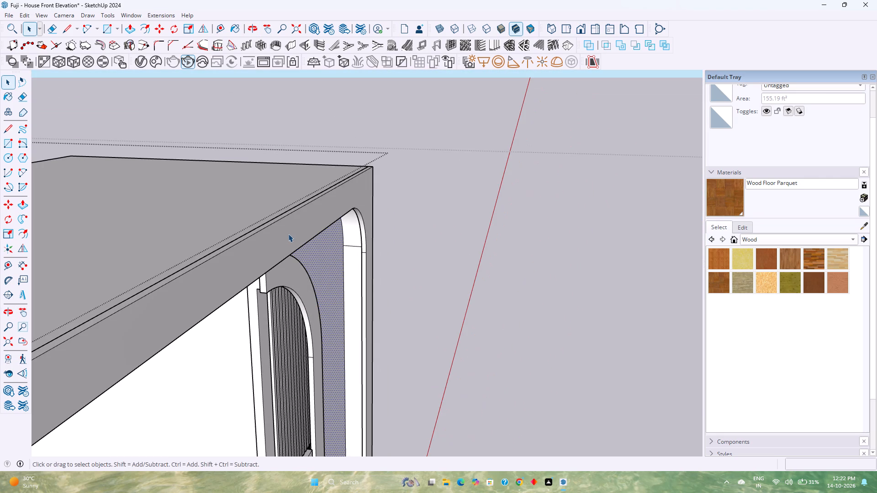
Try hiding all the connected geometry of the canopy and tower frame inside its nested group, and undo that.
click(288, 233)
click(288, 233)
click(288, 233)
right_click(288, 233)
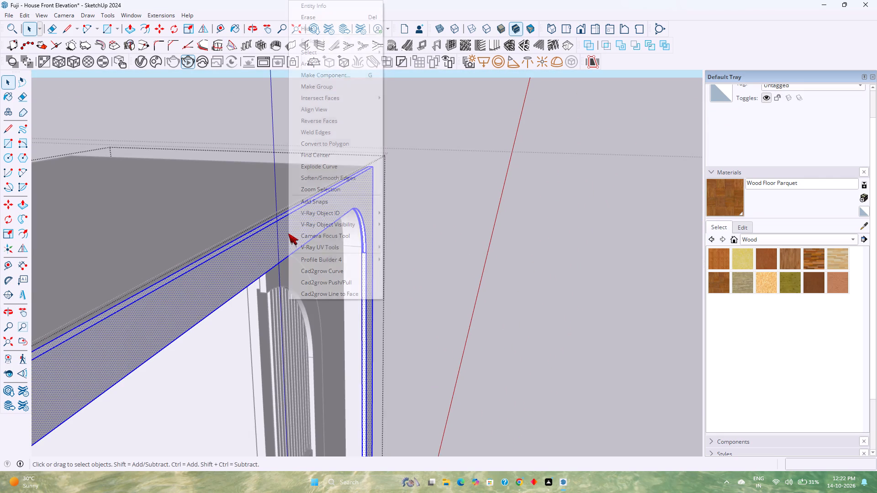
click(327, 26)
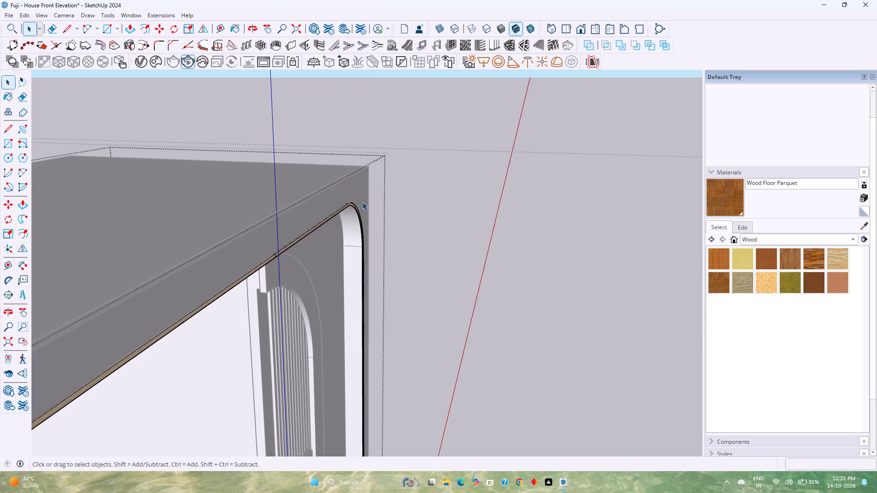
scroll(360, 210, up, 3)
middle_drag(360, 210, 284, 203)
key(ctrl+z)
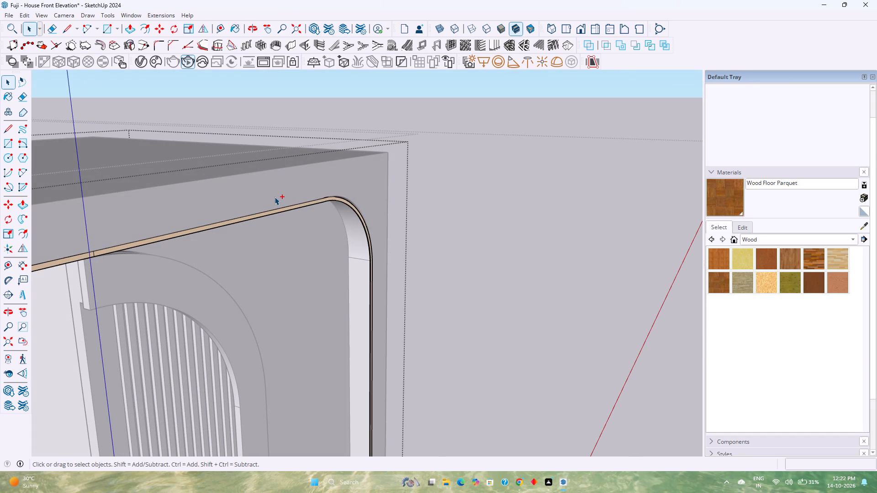
Inspect the layered surfaces at the frame's rounded upper corner, picking its curved inner face and the frame pieces.
middle_drag(275, 230, 423, 165)
scroll(317, 243, up, 7)
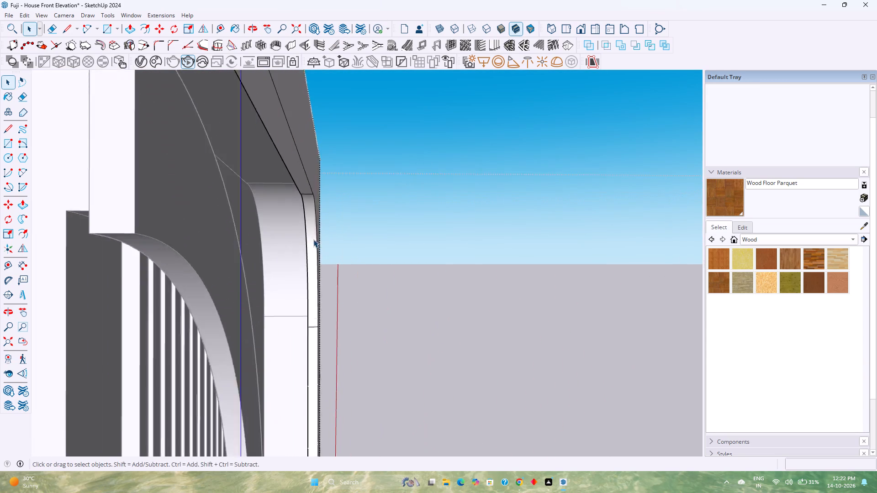
middle_drag(312, 236, 287, 220)
scroll(283, 209, up, 9)
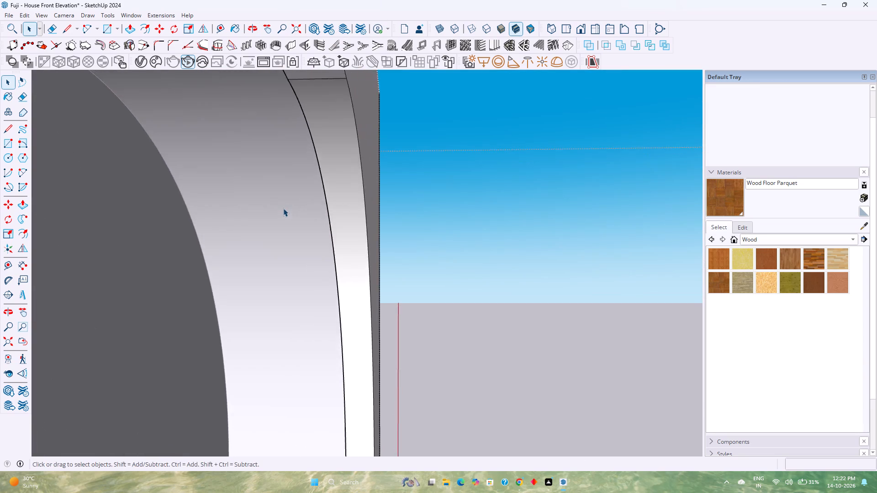
scroll(283, 208, up, 1)
middle_drag(283, 208, 354, 230)
click(385, 223)
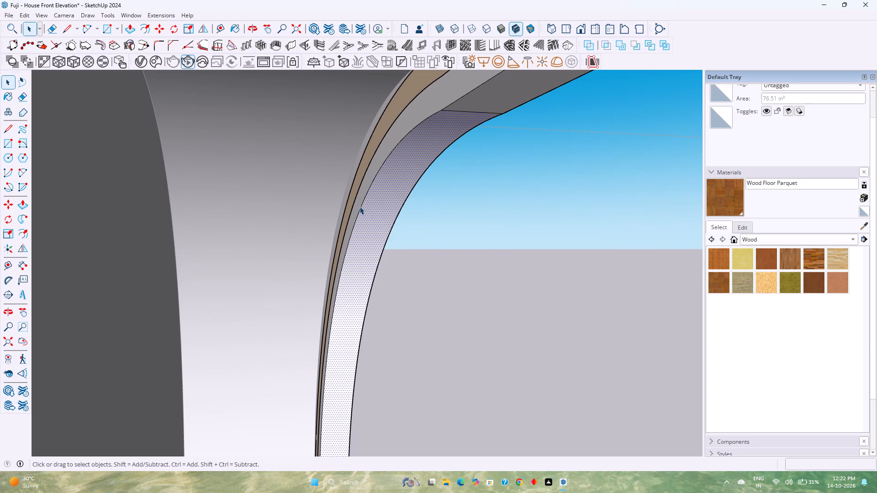
double_click(363, 201)
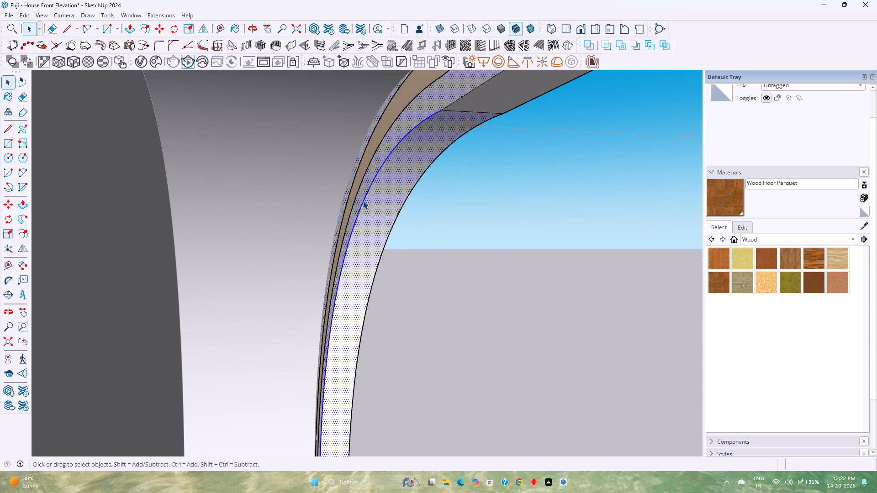
key(Escape)
click(368, 203)
scroll(368, 203, up, 2)
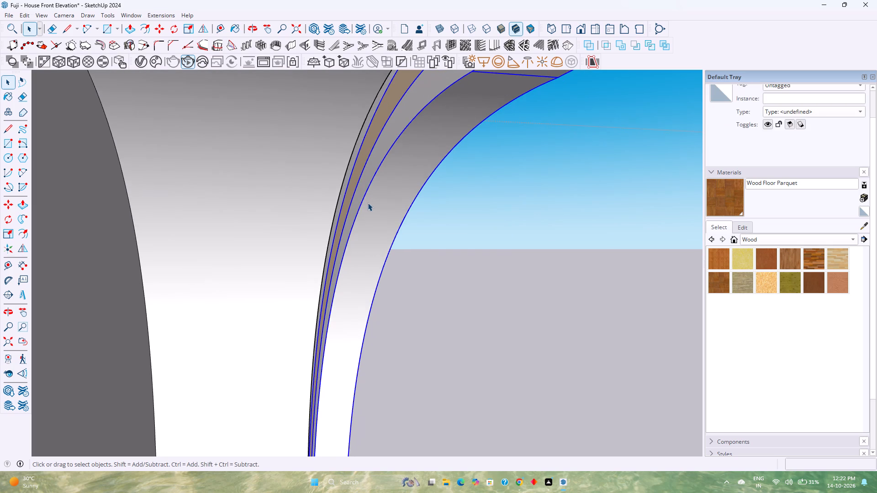
middle_drag(348, 213, 355, 262)
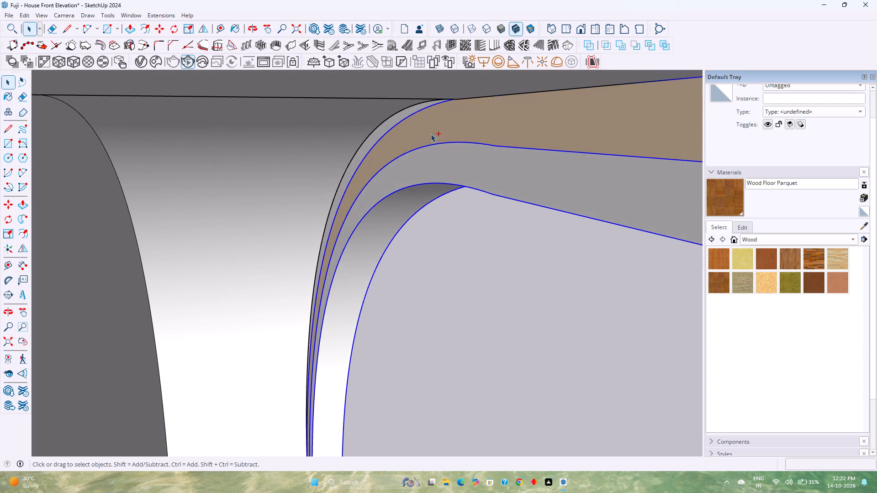
ctrl+click(439, 132)
scroll(401, 220, down, 2)
middle_drag(401, 220, 204, 220)
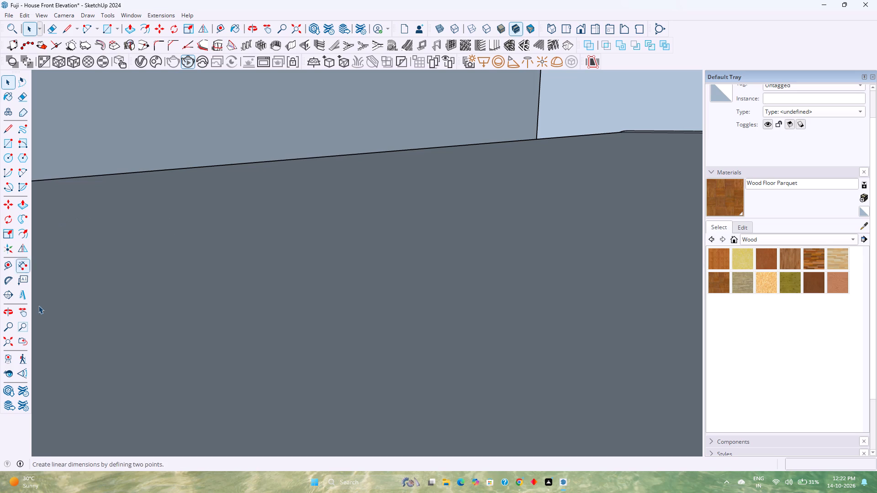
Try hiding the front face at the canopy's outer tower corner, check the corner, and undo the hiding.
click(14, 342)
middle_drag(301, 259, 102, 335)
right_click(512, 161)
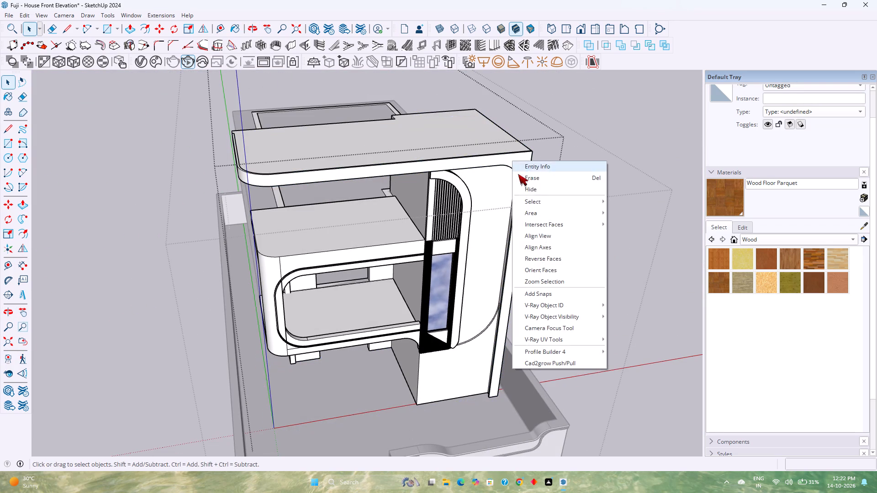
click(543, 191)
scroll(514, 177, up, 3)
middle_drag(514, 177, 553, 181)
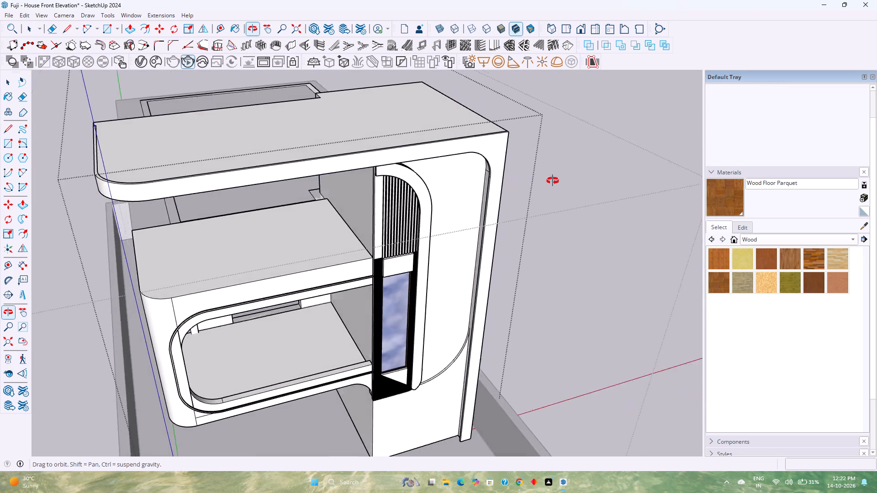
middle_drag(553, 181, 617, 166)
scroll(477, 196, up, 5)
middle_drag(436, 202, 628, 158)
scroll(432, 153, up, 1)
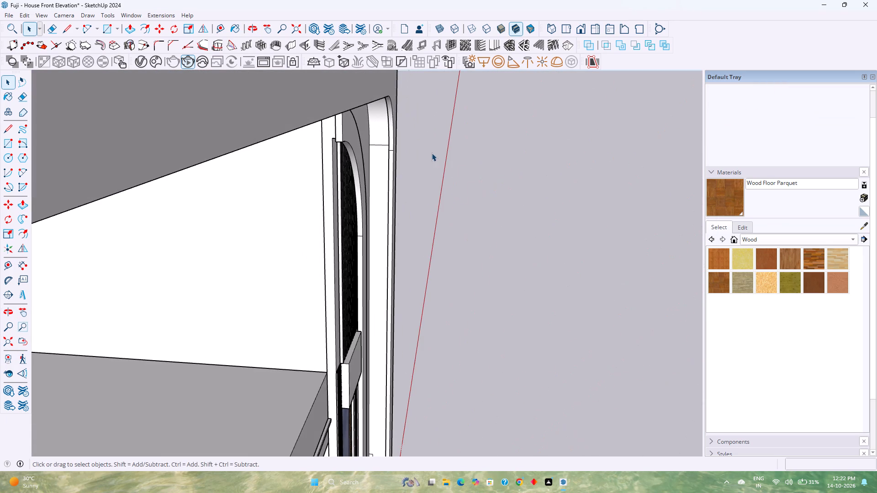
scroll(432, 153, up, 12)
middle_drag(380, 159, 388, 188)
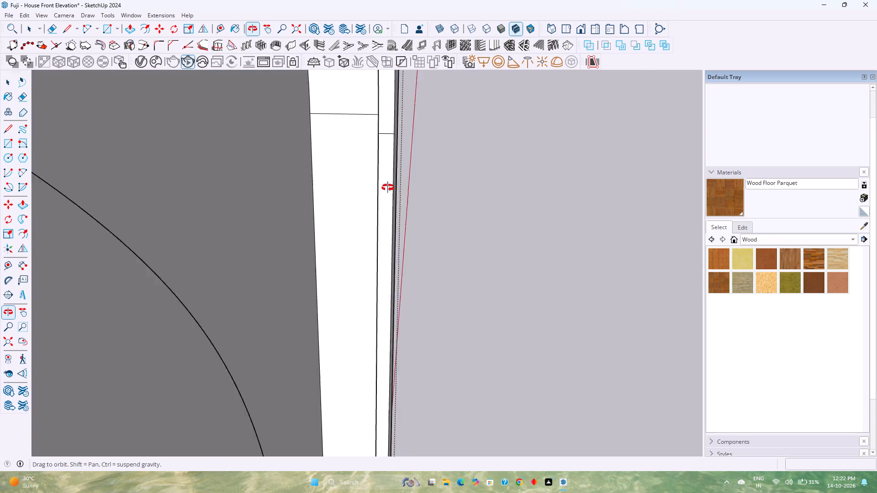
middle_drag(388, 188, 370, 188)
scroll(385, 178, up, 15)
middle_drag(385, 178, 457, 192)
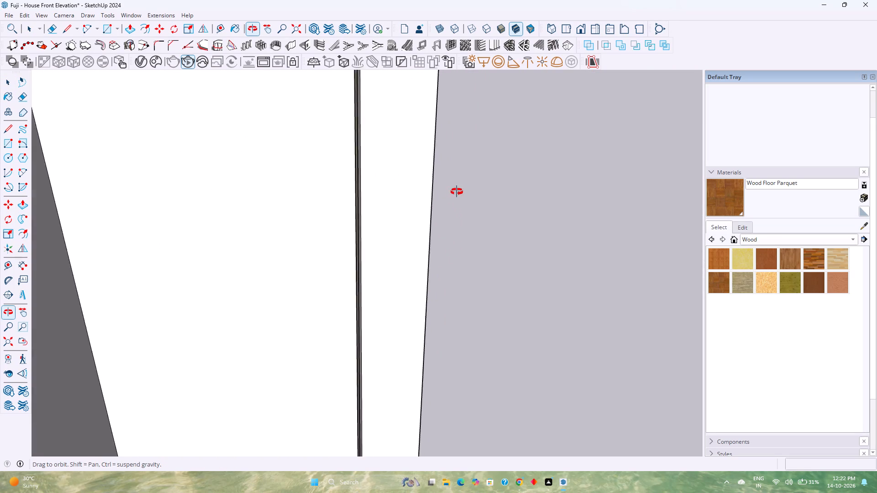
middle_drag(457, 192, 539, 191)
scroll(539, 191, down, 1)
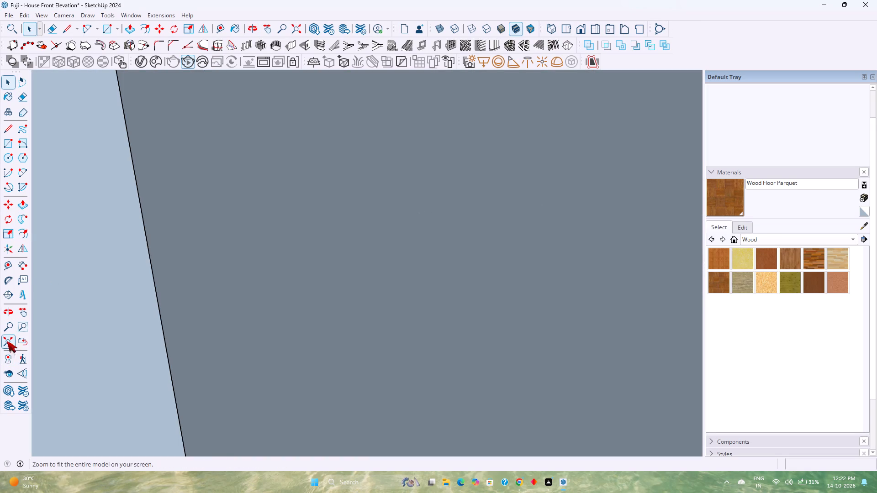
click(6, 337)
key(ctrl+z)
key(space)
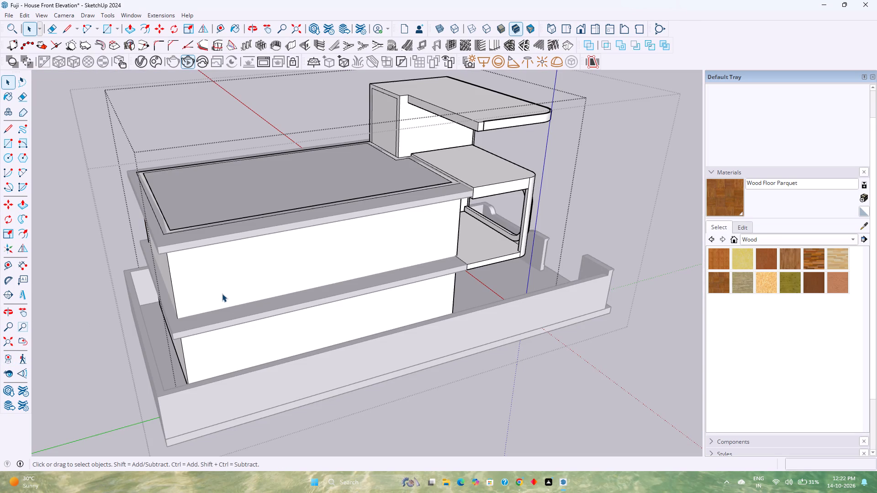
Hide the frame group that runs along the canopy edge and down the tower's outer side.
middle_drag(376, 215, 61, 235)
scroll(502, 175, up, 4)
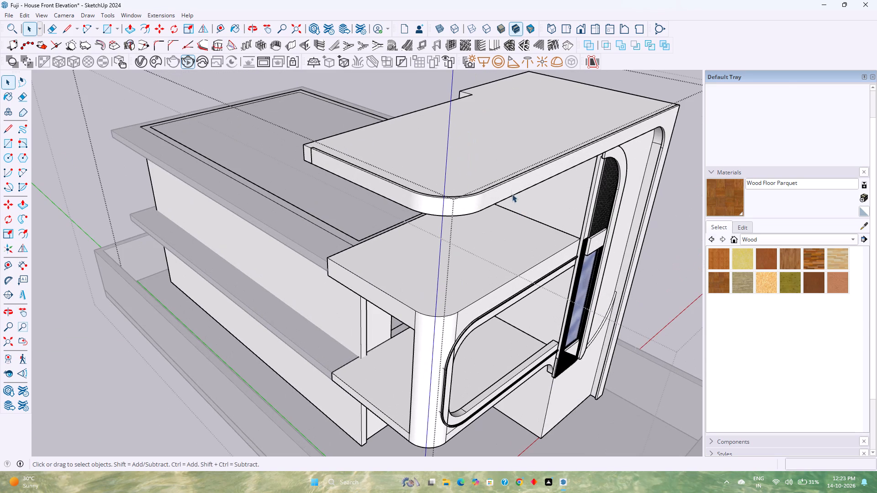
click(511, 189)
right_click(511, 189)
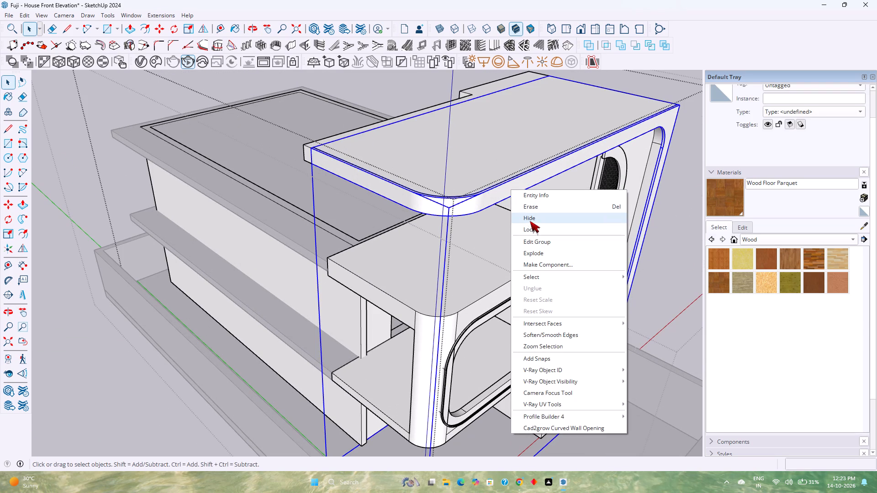
click(530, 221)
Inspect the canopy's front edge and the tower's rounded upper corner with the frame group hidden, picking the inner edge and front face.
shift+middle_drag(640, 223, 564, 262)
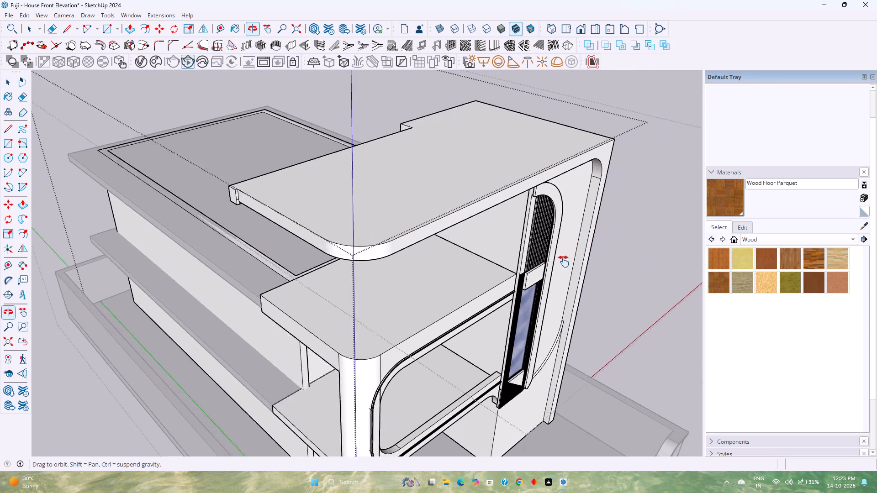
shift+middle_drag(564, 262, 437, 311)
scroll(461, 245, up, 3)
middle_drag(442, 249, 498, 210)
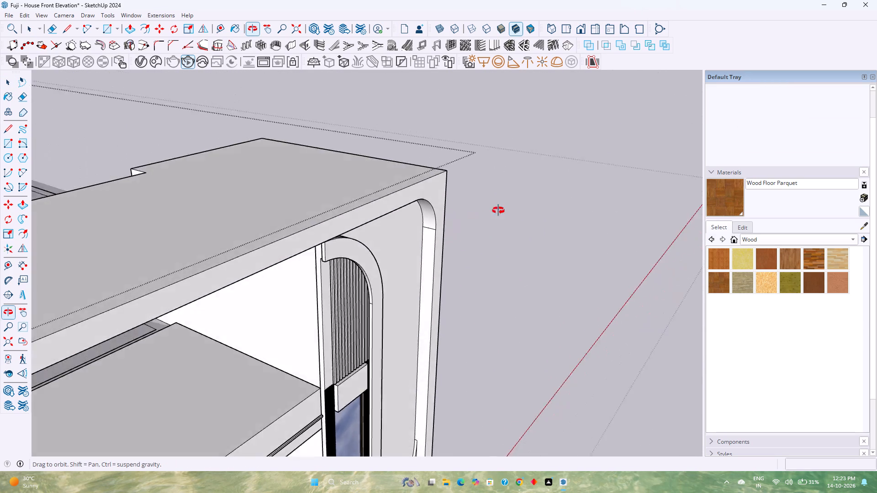
middle_drag(498, 210, 562, 191)
scroll(465, 244, down, 3)
click(428, 206)
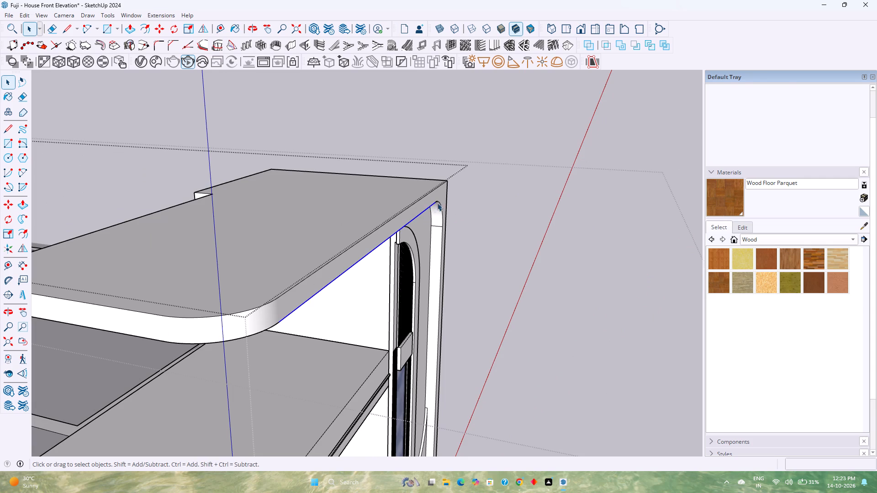
middle_drag(441, 203, 301, 204)
click(446, 205)
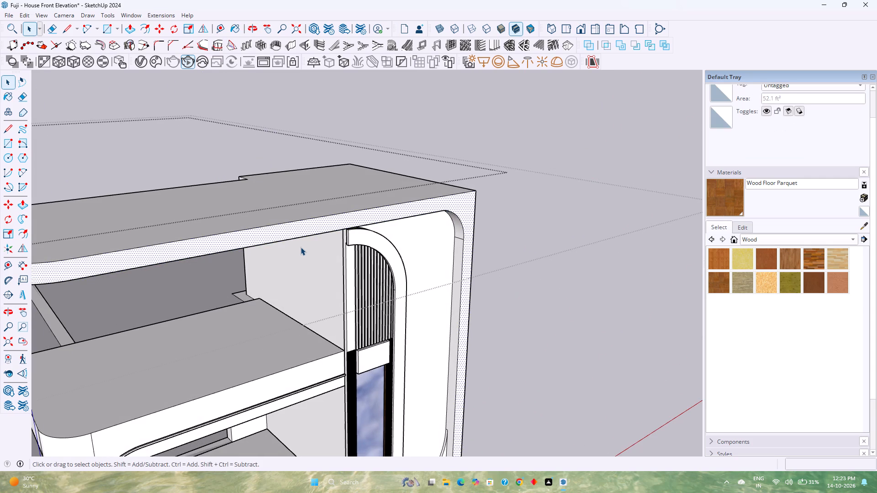
scroll(301, 247, down, 4)
key(p)
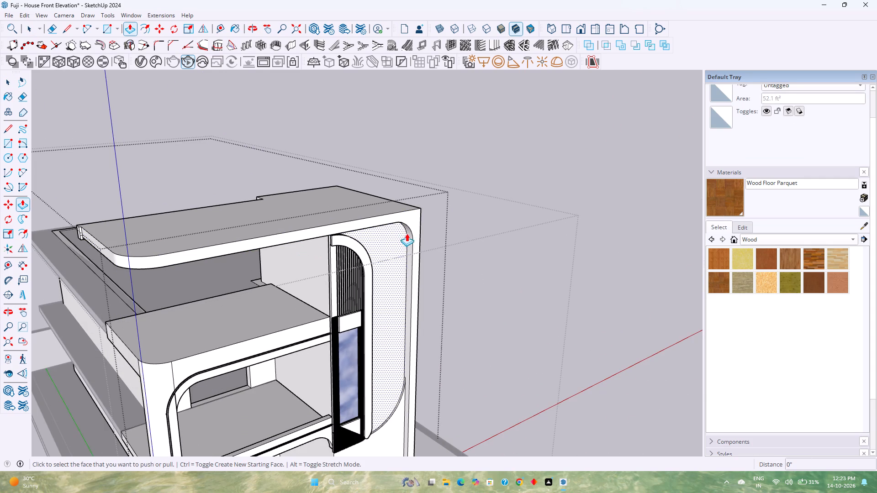
key(space)
Examine the tower wall's curved section and the depth of the frame around its rounded corner from lower angles.
scroll(406, 224, up, 1)
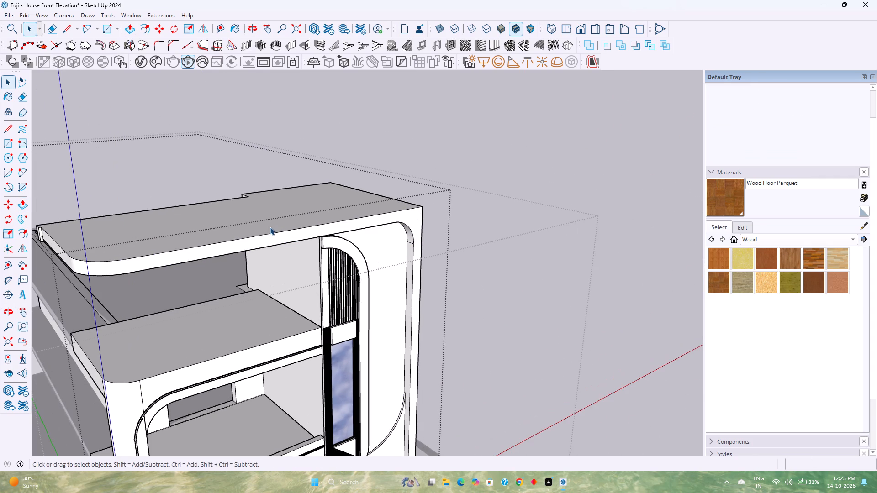
scroll(270, 227, down, 3)
shift+middle_drag(267, 227, 372, 217)
scroll(442, 254, up, 5)
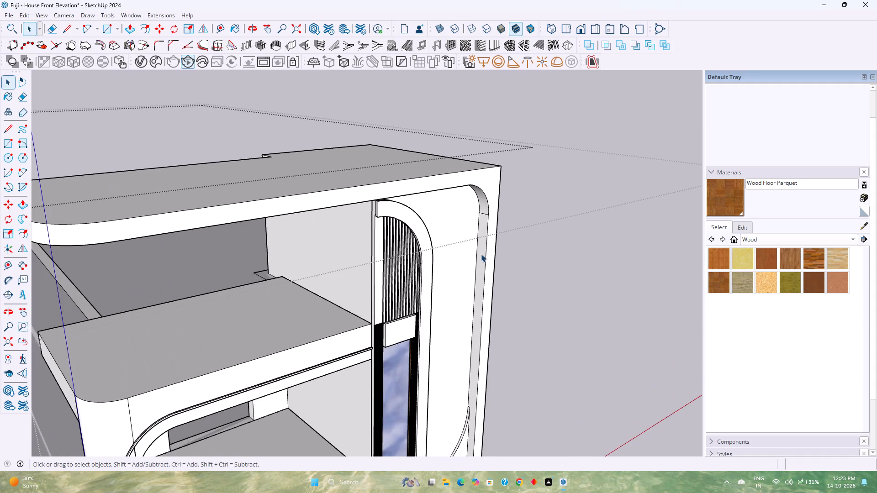
scroll(481, 254, up, 2)
middle_drag(481, 254, 571, 200)
middle_click(571, 200)
middle_drag(571, 200, 579, 198)
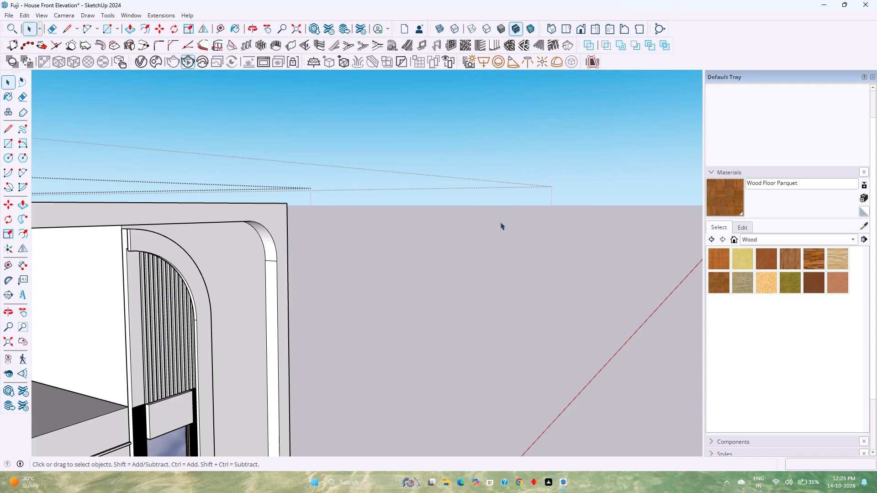
scroll(264, 220, up, 5)
scroll(263, 234, down, 5)
scroll(255, 292, down, 2)
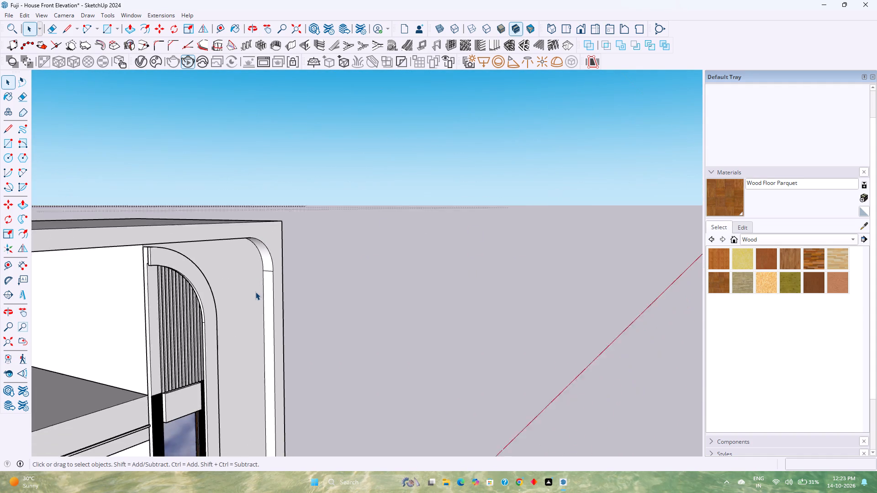
scroll(255, 292, down, 2)
shift+scroll(262, 308, up, 1)
shift+middle_drag(262, 308, 316, 250)
scroll(349, 269, down, 5)
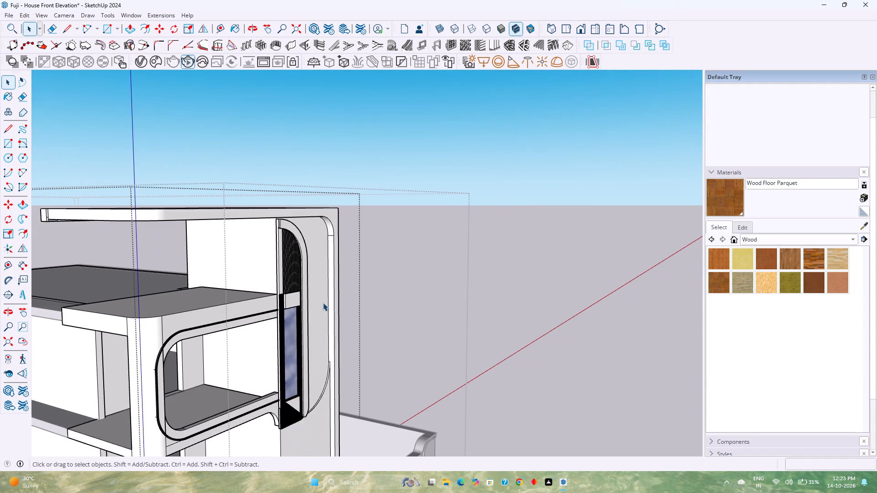
Undo the hiding of the frame group along the canopy and tower, keeping the fluted recess and window in place.
key(ctrl+z)
key(ctrl+z)
key(ctrl+z)
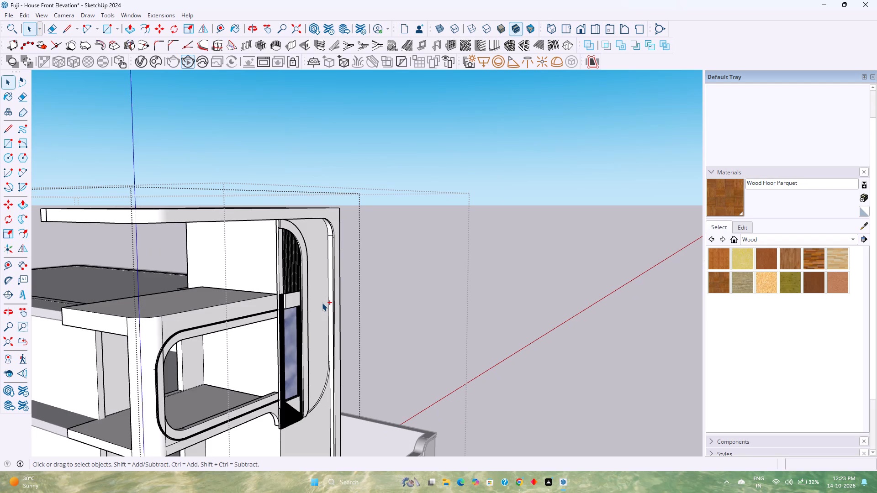
key(ctrl+z)
key(ctrl+z)
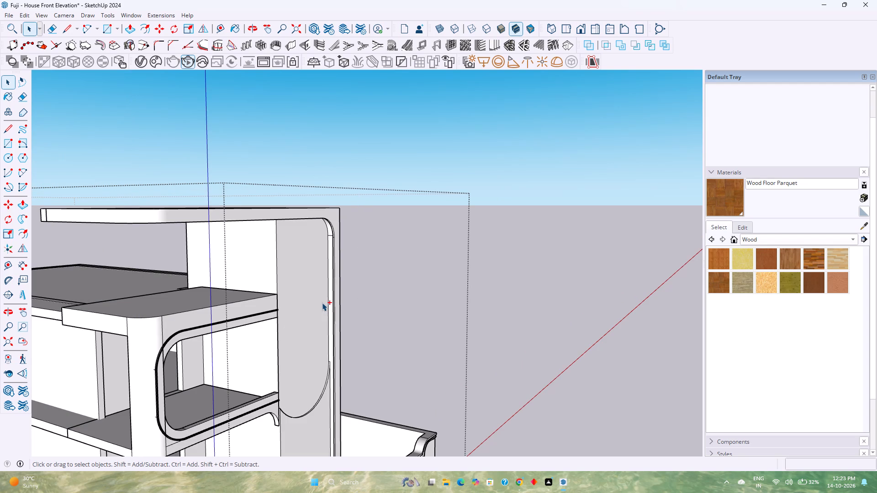
key(ctrl+y)
key(space)
Paint the tower wall's raised curved face, inside its nested group, with the Stone Marble material from the Stone collection.
scroll(448, 288, down, 2)
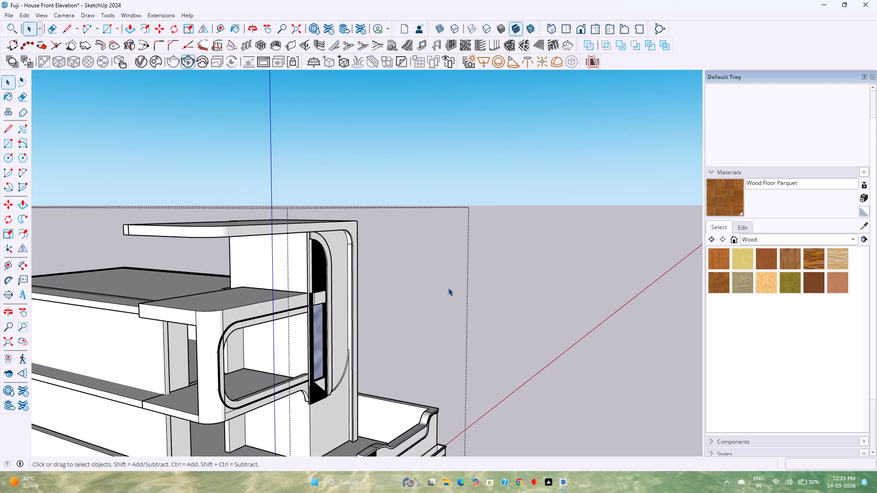
middle_drag(448, 288, 219, 273)
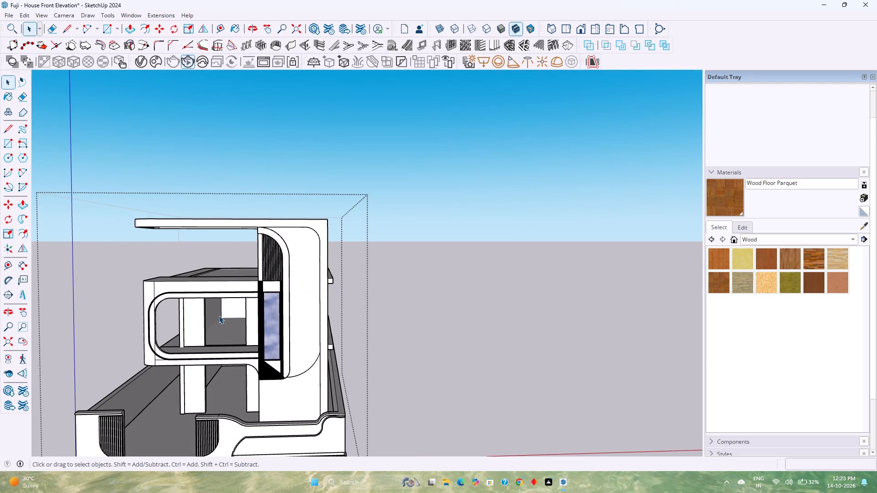
scroll(289, 294, up, 3)
click(301, 292)
double_click(301, 292)
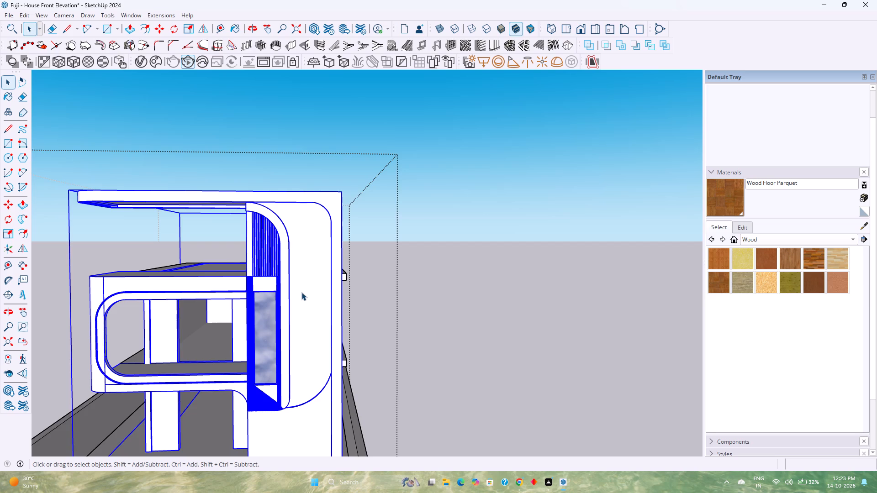
click(309, 290)
click(761, 241)
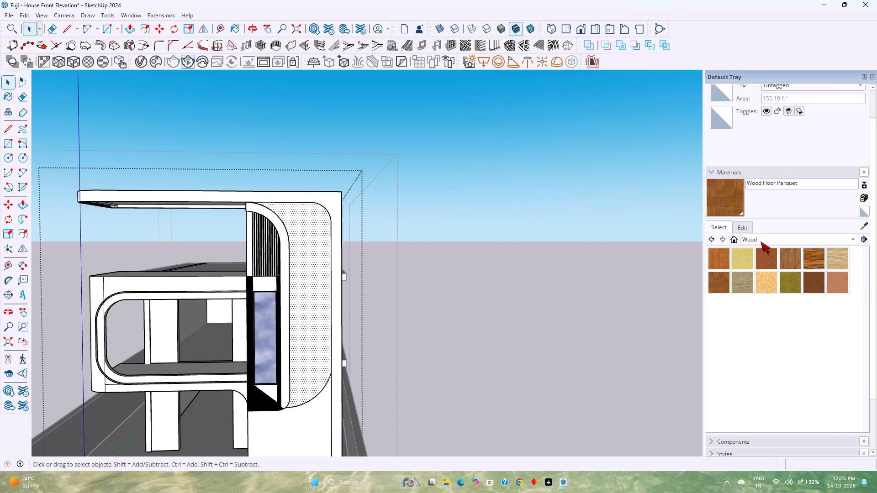
click(750, 216)
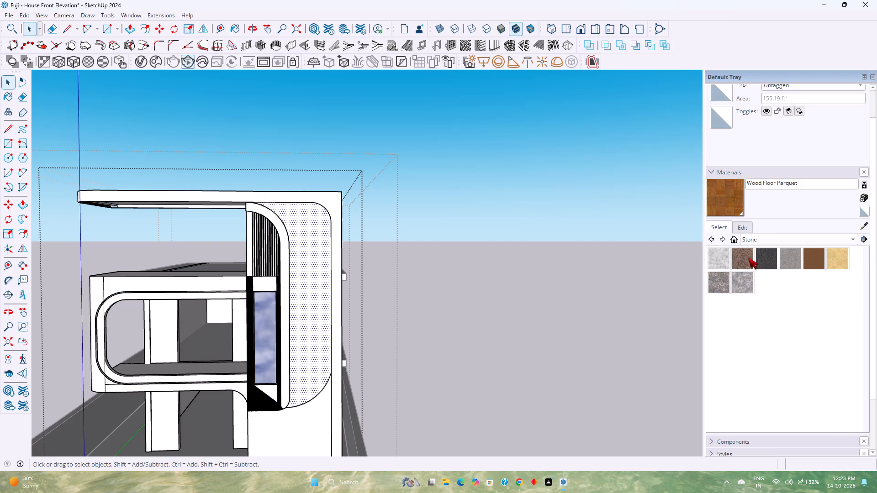
click(721, 290)
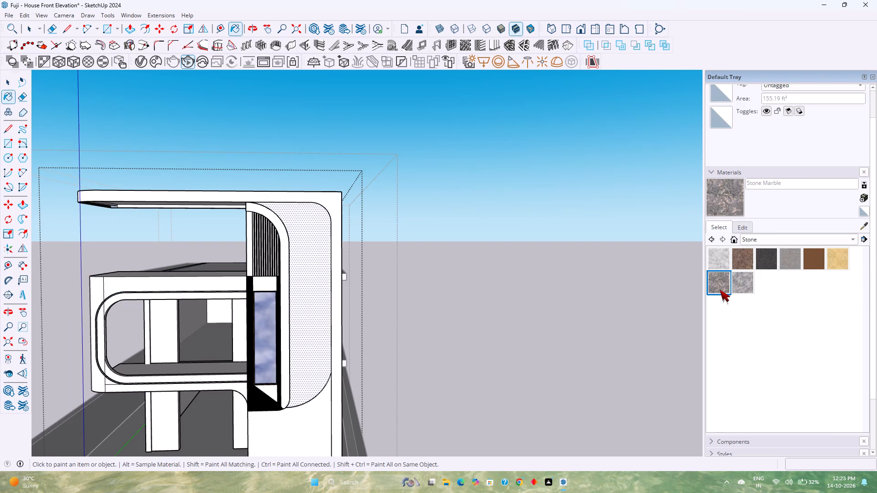
click(311, 281)
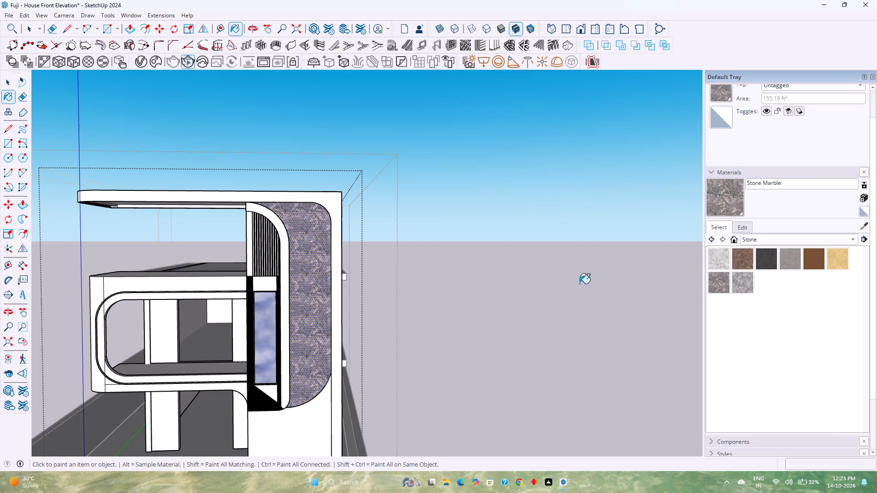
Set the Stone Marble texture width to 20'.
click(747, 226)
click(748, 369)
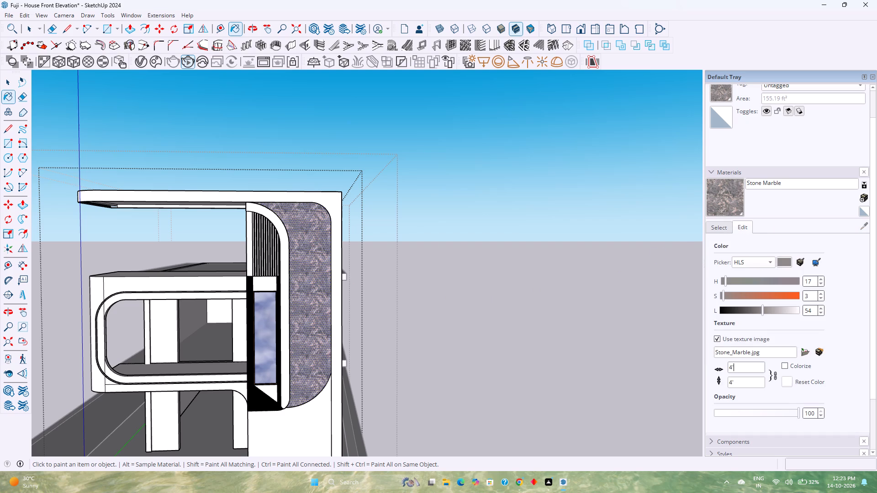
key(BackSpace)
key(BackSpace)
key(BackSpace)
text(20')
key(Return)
Set the Stone Marble texture width to 30'.
click(748, 369)
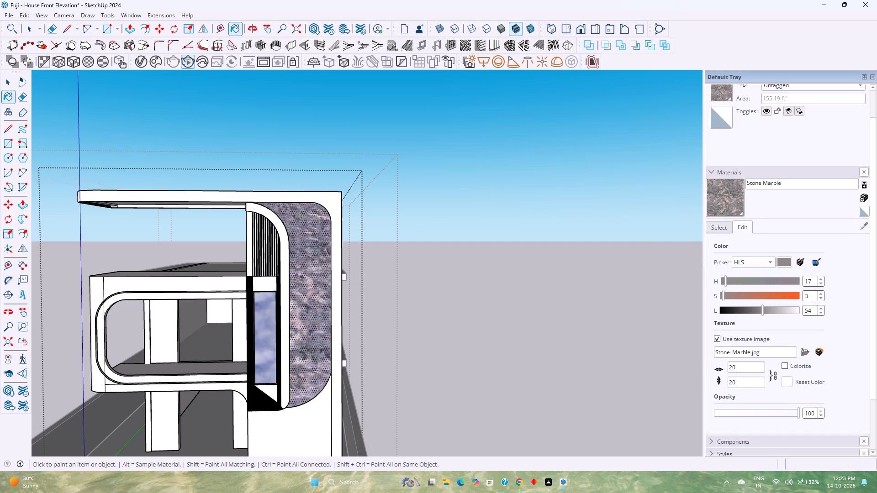
key(BackSpace)
key(BackSpace)
key(BackSpace)
text(30')
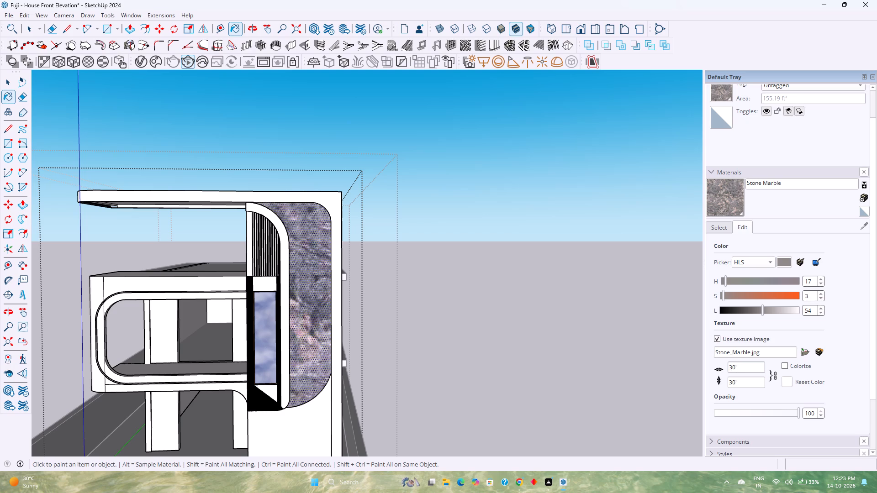
key(space)
key(Escape)
Adjust the Stone Marble colour to lightness 67 and saturation 4, and leave the tower's nested group.
drag(763, 309, 777, 307)
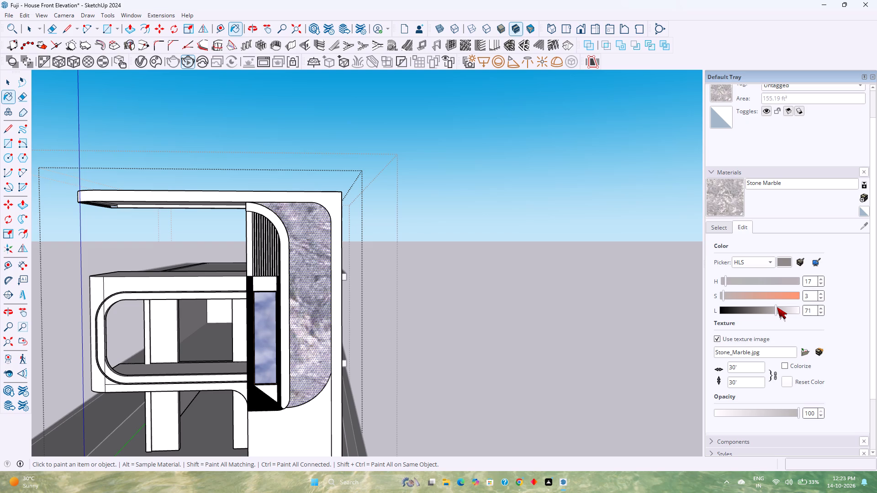
drag(777, 307, 773, 308)
drag(727, 296, 792, 294)
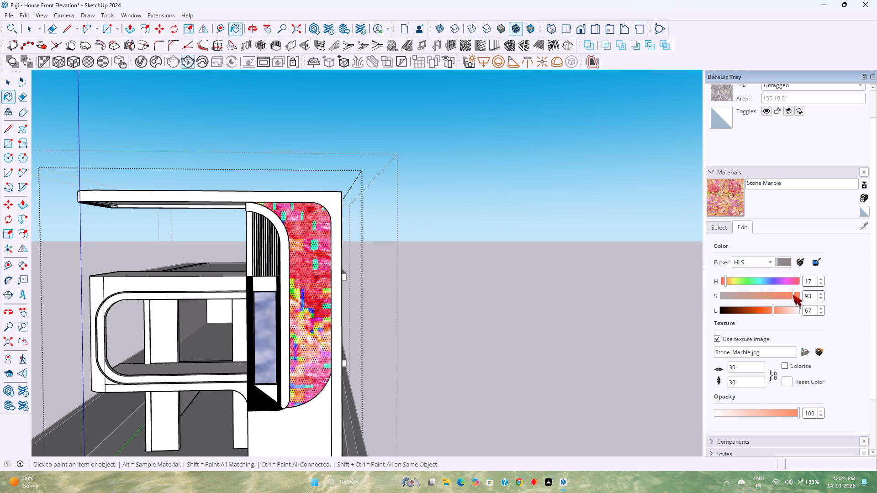
drag(792, 294, 730, 300)
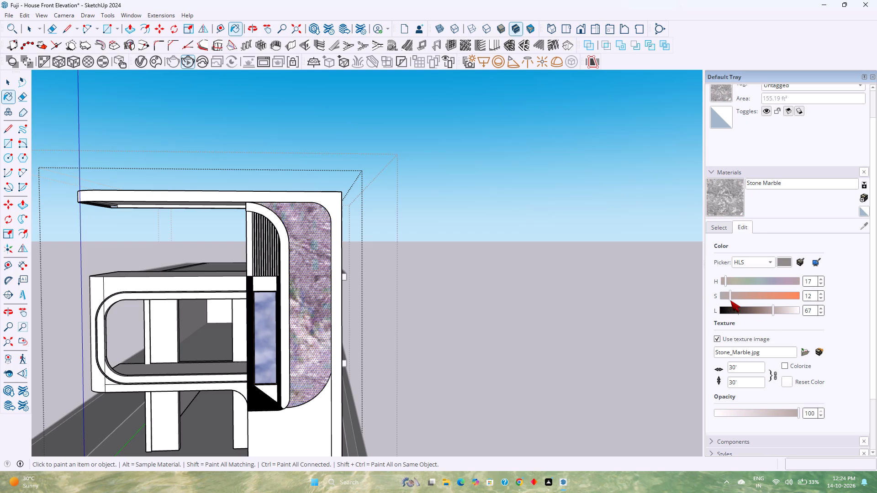
drag(730, 300, 724, 302)
key(space)
click(317, 269)
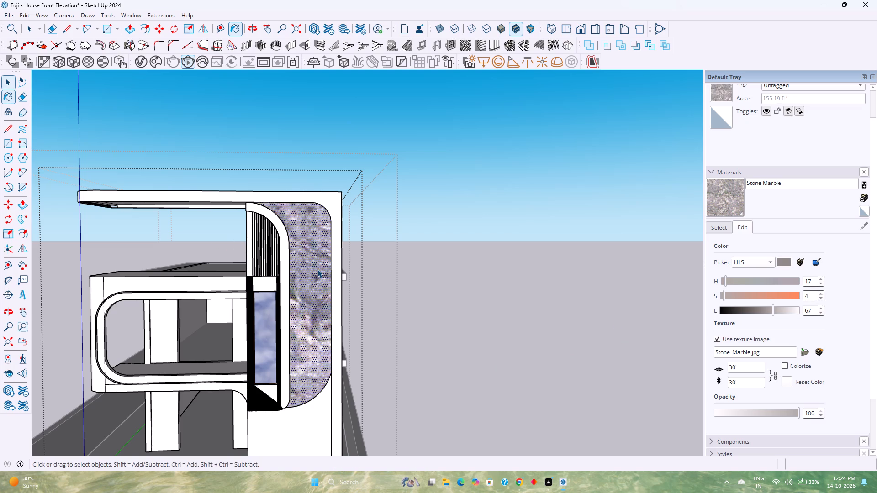
key(space)
scroll(317, 269, down, 3)
key(Escape)
Show the whole house in the standard Front view and save the model.
scroll(287, 318, up, 3)
middle_drag(287, 318, 321, 285)
scroll(328, 283, down, 3)
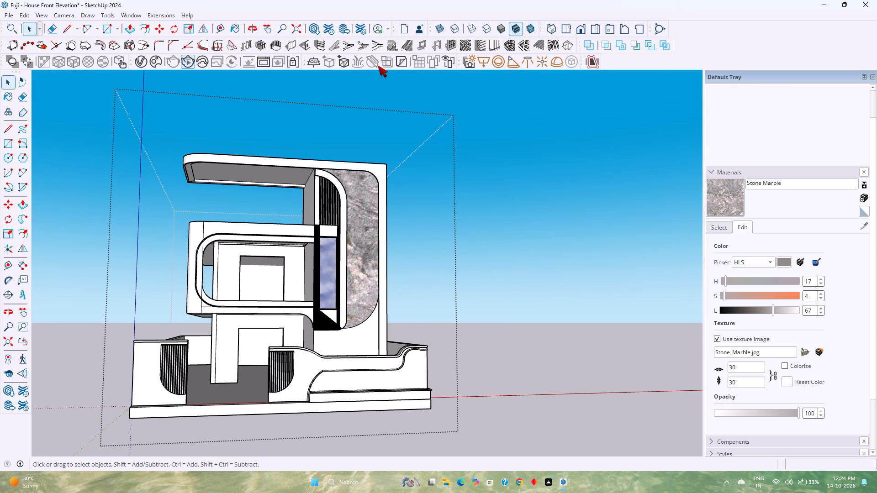
click(582, 30)
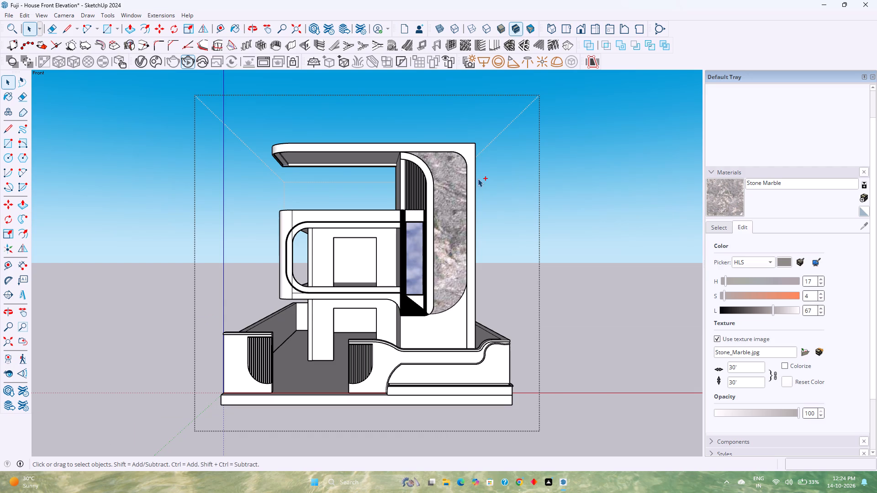
key(ctrl+s)
Examine the canopy, upper slabs and balcony frame from several angles.
scroll(316, 210, up, 4)
middle_drag(304, 225, 322, 247)
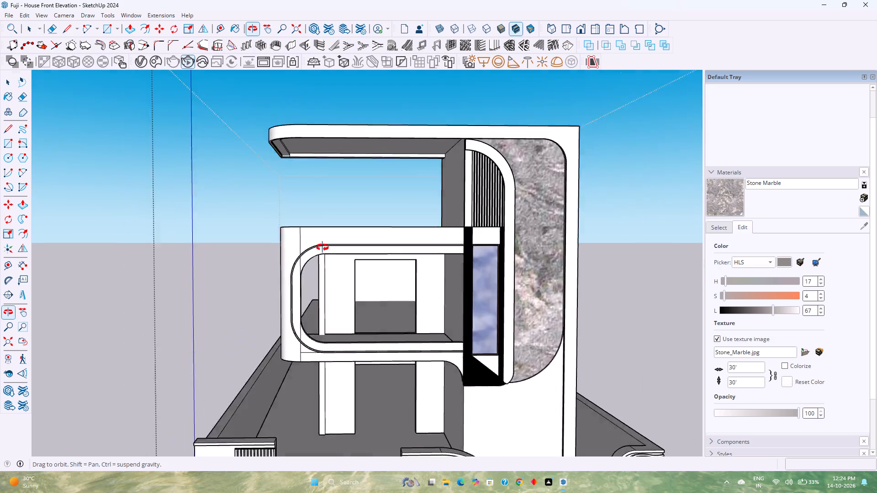
middle_drag(322, 247, 377, 266)
scroll(479, 300, up, 3)
scroll(597, 334, up, 1)
middle_drag(597, 334, 559, 300)
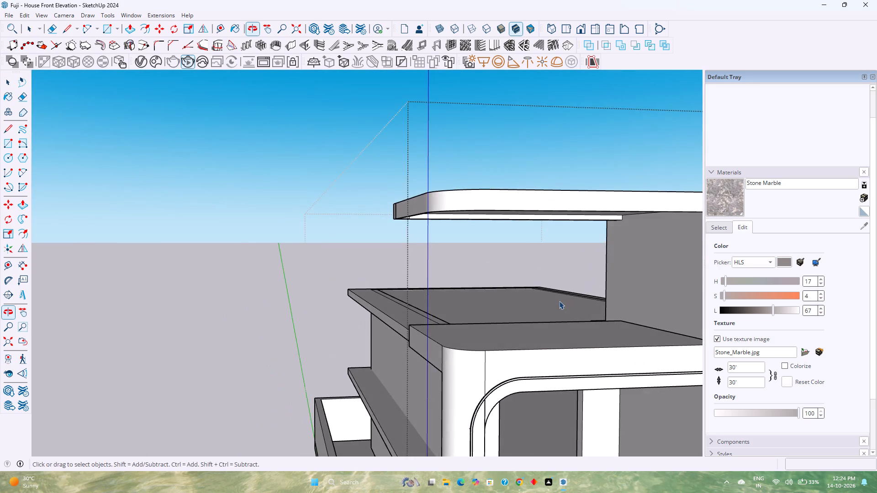
scroll(559, 302, down, 4)
shift+middle_drag(570, 334, 446, 266)
click(459, 269)
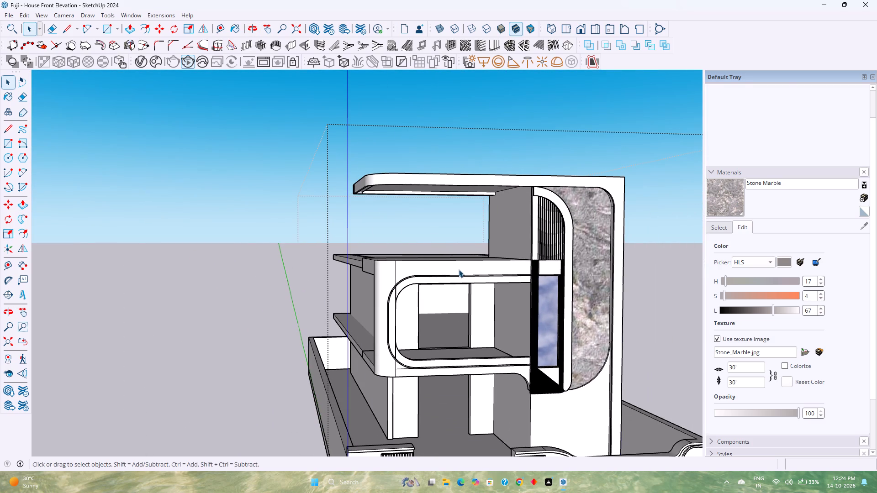
scroll(459, 269, up, 3)
middle_drag(460, 271, 535, 313)
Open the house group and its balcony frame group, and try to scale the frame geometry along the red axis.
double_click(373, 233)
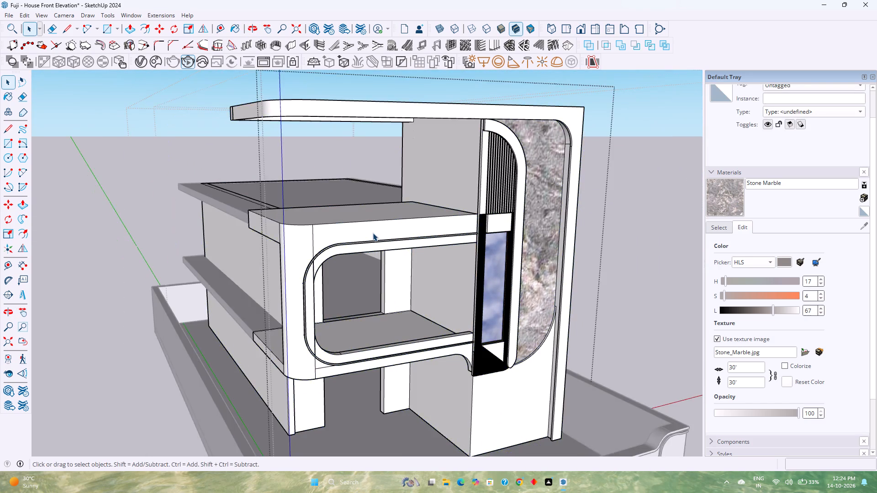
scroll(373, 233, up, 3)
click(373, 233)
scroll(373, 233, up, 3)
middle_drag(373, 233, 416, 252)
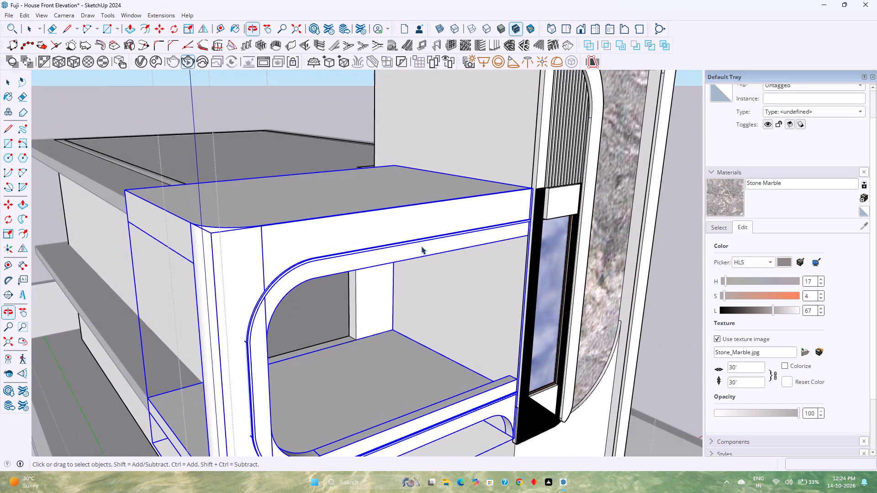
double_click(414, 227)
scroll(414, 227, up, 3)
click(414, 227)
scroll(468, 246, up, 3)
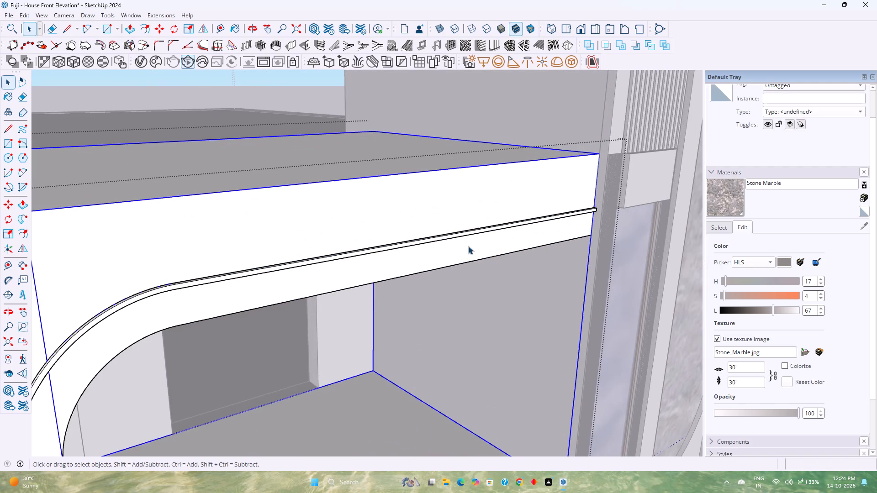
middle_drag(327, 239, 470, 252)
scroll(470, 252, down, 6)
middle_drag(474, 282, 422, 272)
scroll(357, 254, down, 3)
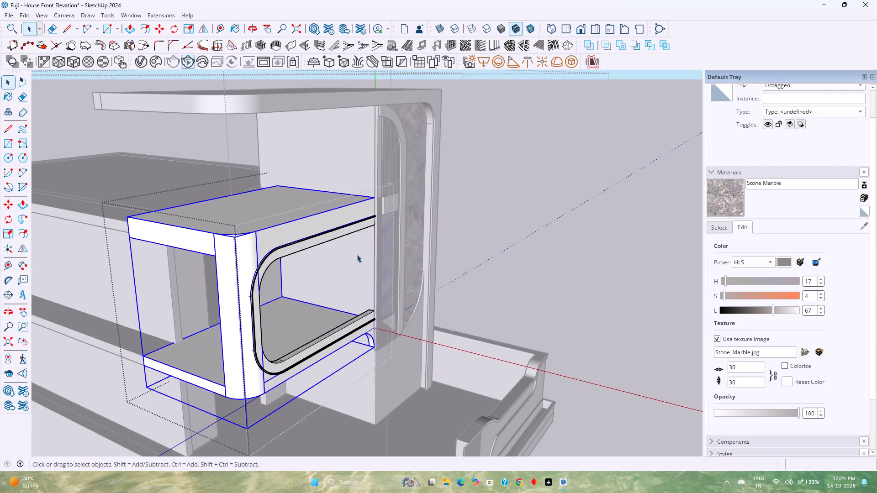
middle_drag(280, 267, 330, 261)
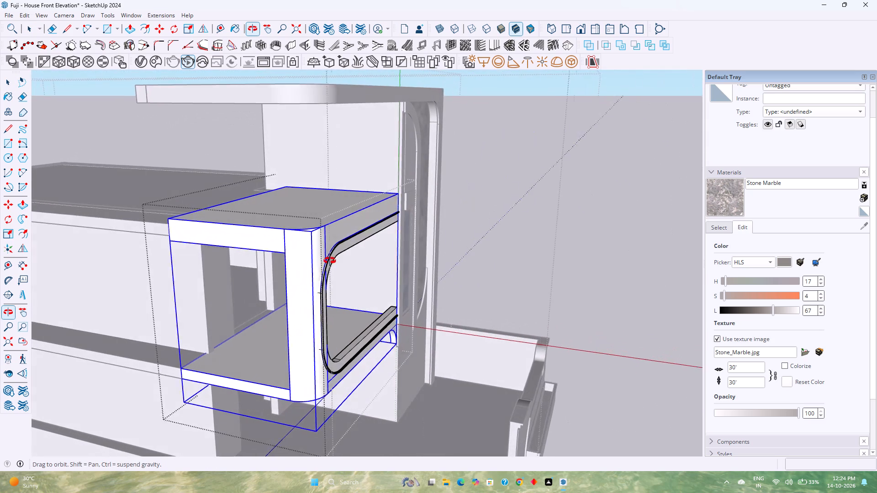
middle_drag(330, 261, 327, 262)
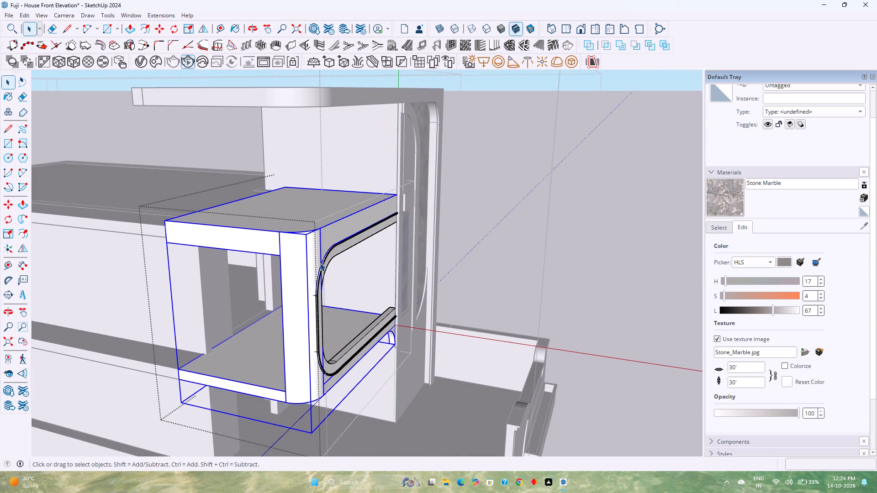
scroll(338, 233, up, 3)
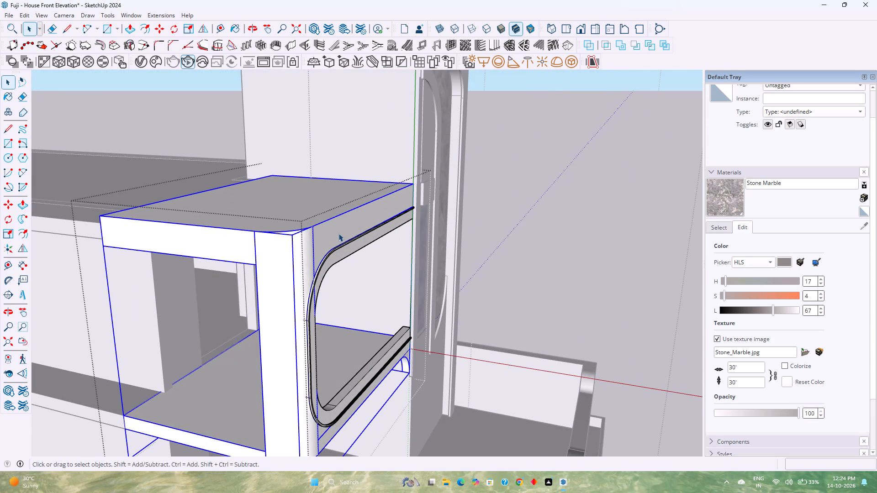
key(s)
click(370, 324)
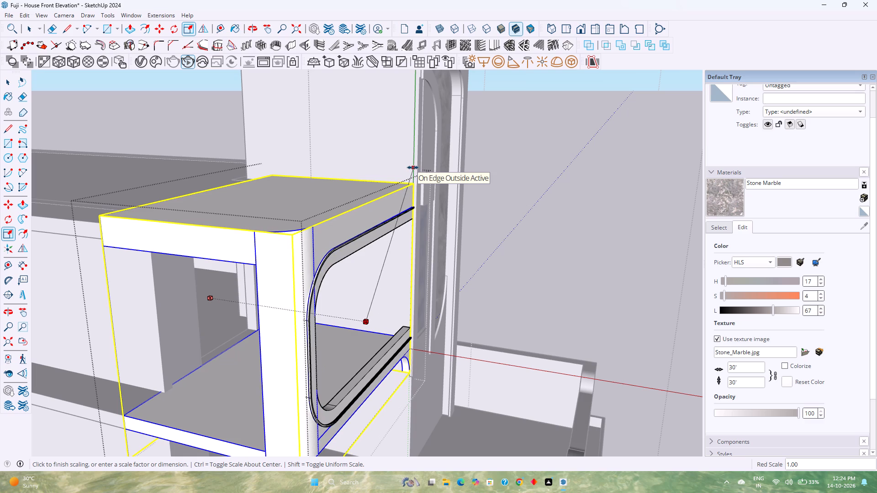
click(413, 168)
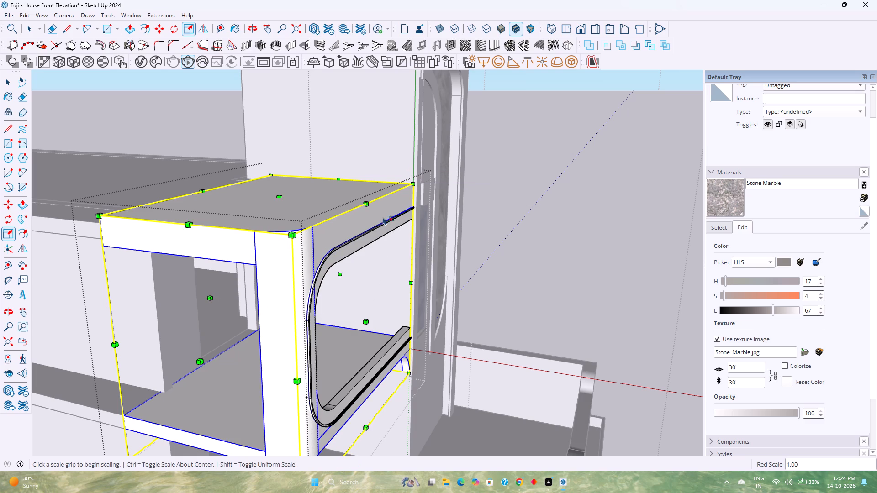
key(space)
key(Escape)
Examine the balcony frame and its junction with the tower, and check the whole house from the front and side.
scroll(326, 328, up, 1)
middle_drag(326, 328, 243, 352)
scroll(207, 276, up, 1)
middle_drag(207, 276, 290, 257)
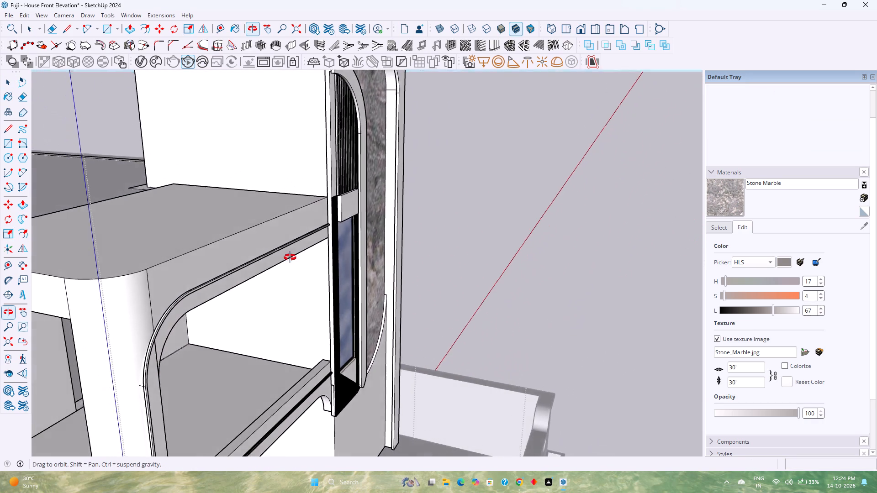
middle_drag(290, 257, 291, 257)
scroll(300, 258, down, 4)
click(271, 373)
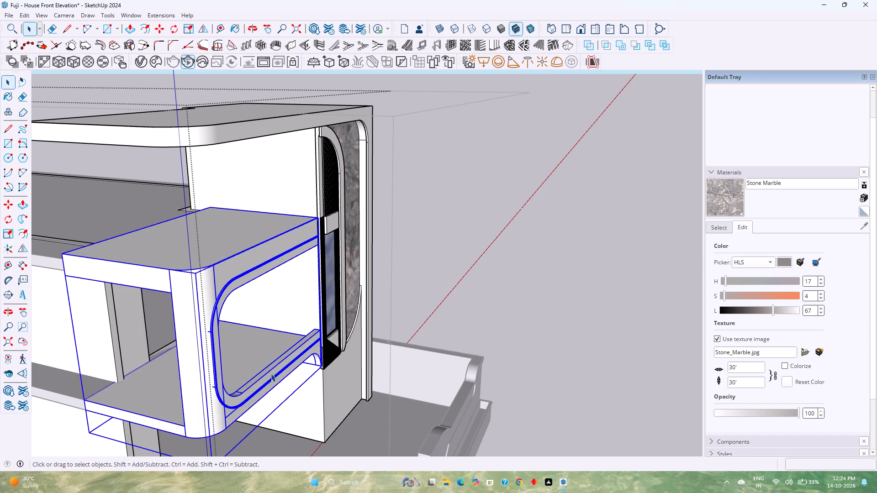
scroll(271, 373, up, 3)
middle_drag(271, 373, 435, 341)
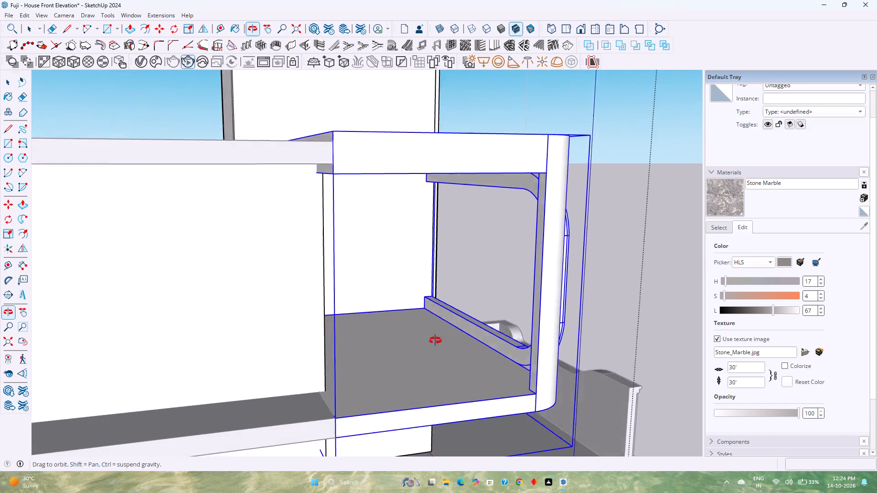
middle_drag(435, 341, 224, 368)
key(Escape)
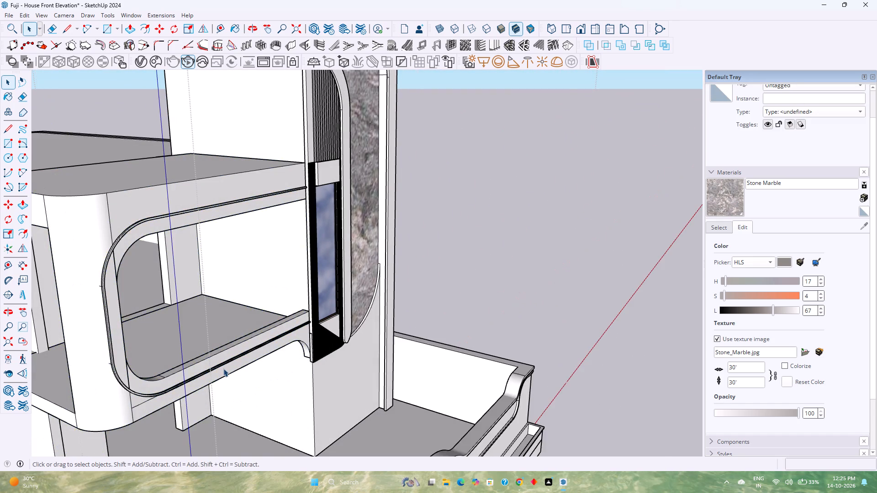
scroll(223, 368, down, 4)
scroll(153, 395, up, 8)
middle_drag(182, 387, 76, 393)
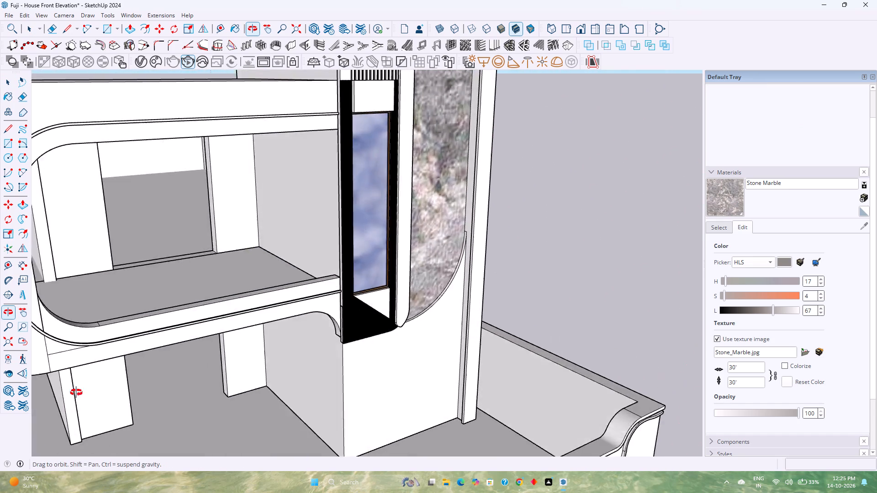
middle_drag(76, 393, 137, 353)
scroll(148, 348, down, 4)
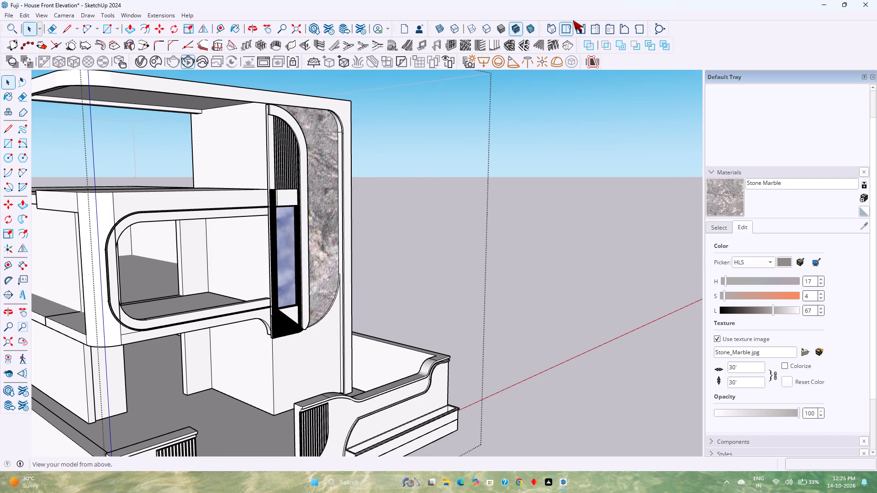
click(578, 23)
shift+middle_drag(316, 291, 318, 291)
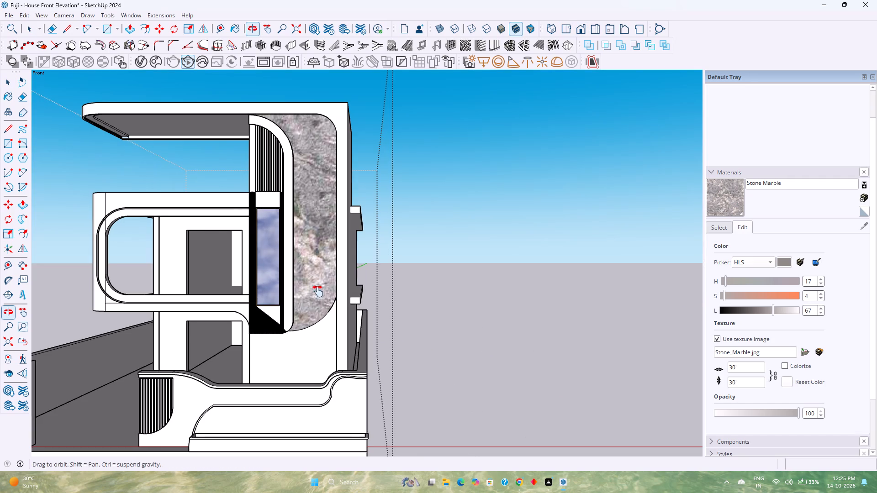
shift+middle_drag(318, 291, 514, 250)
scroll(502, 259, down, 3)
shift+middle_drag(502, 259, 468, 278)
middle_drag(476, 278, 476, 278)
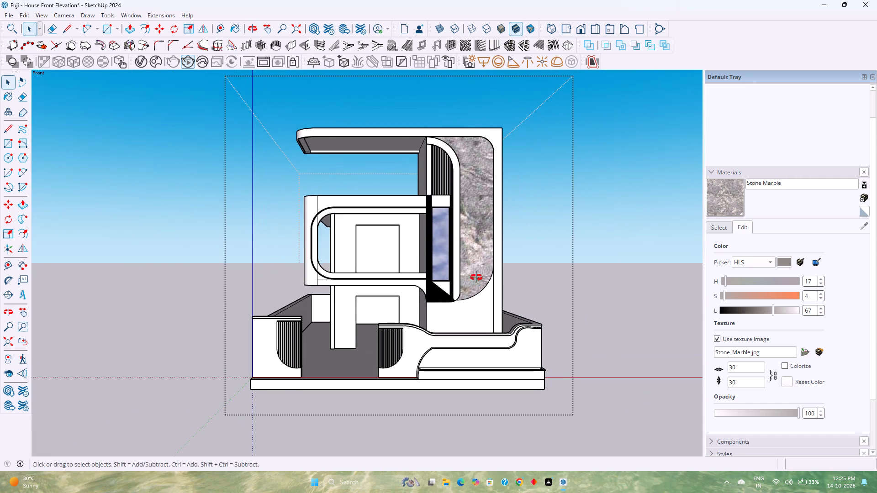
middle_drag(476, 278, 398, 279)
middle_drag(369, 290, 383, 293)
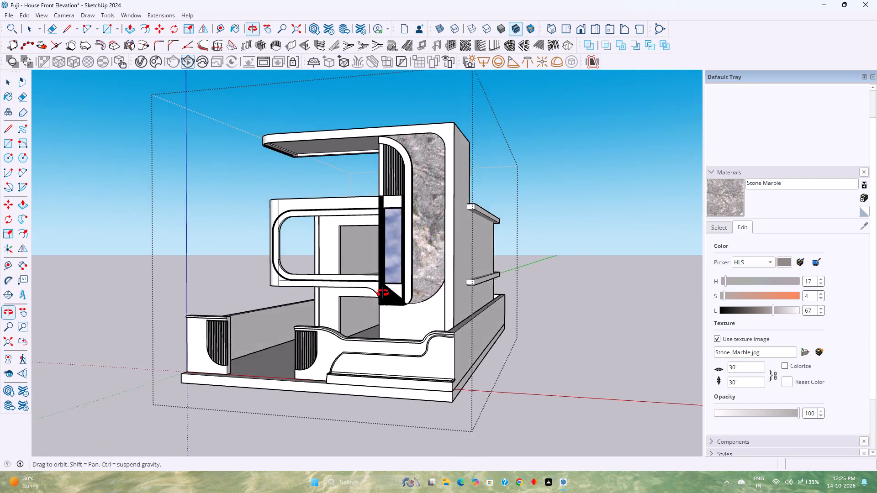
middle_drag(383, 293, 391, 293)
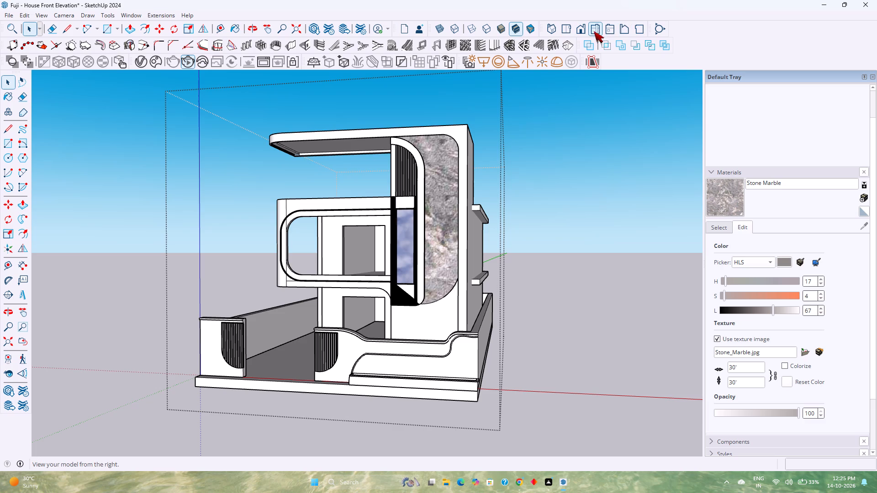
Return to the standard Front view and save the model.
click(583, 30)
scroll(383, 272, up, 3)
key(ctrl+s)
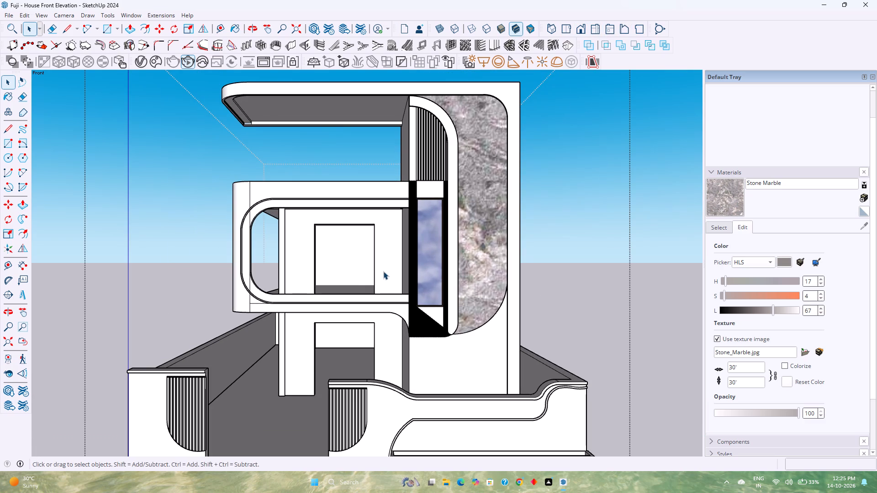
Apply the Wood Veneer 01 material to the fluted panels on both front boundary wall sections.
click(359, 399)
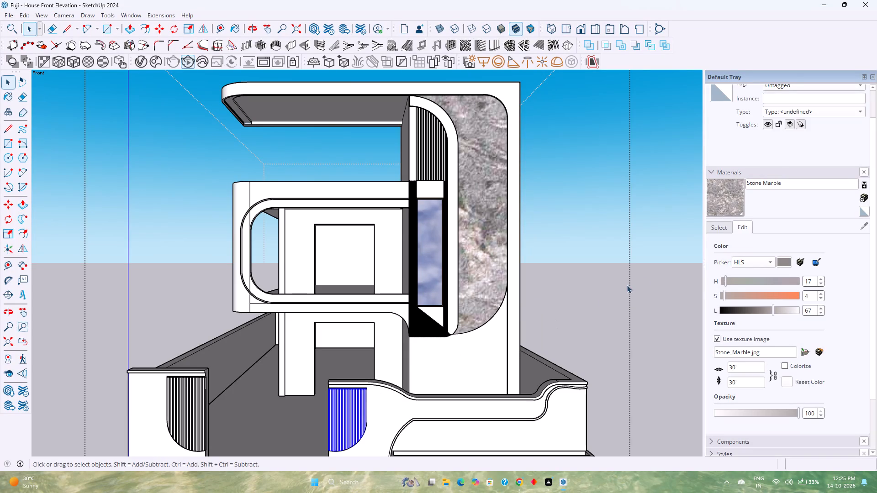
click(731, 226)
click(751, 243)
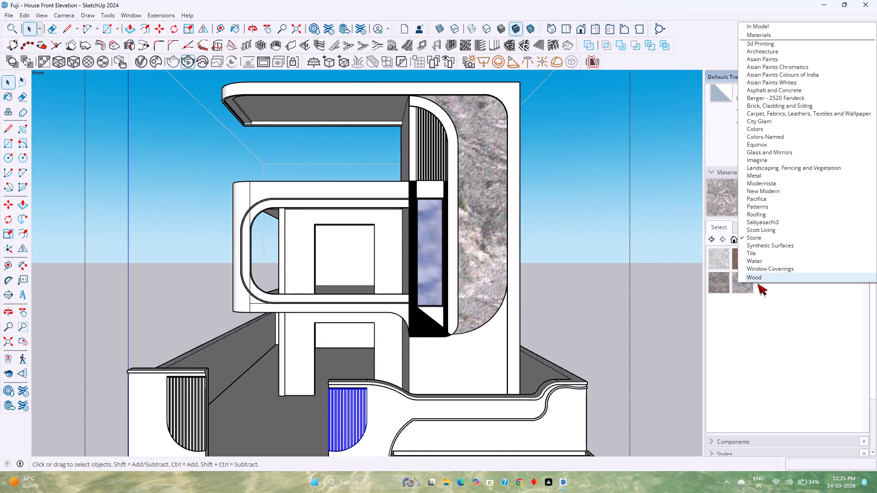
click(758, 285)
click(758, 236)
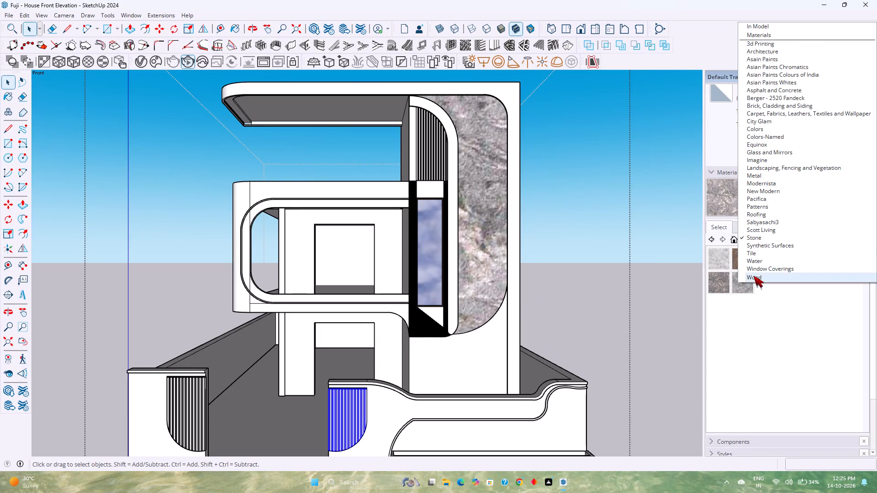
click(754, 276)
click(774, 262)
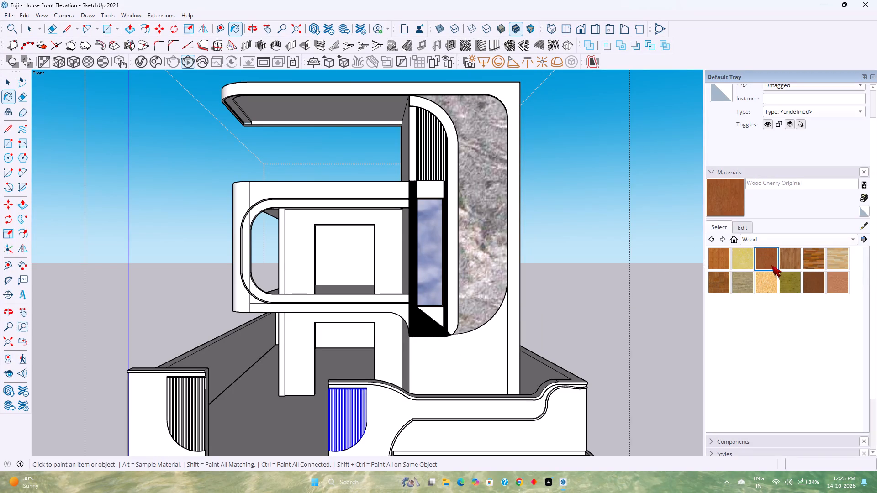
click(809, 284)
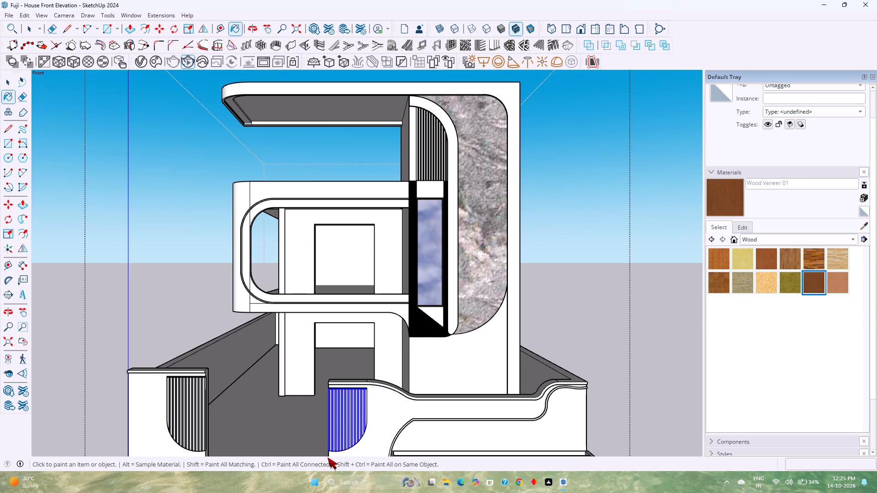
click(353, 419)
click(198, 428)
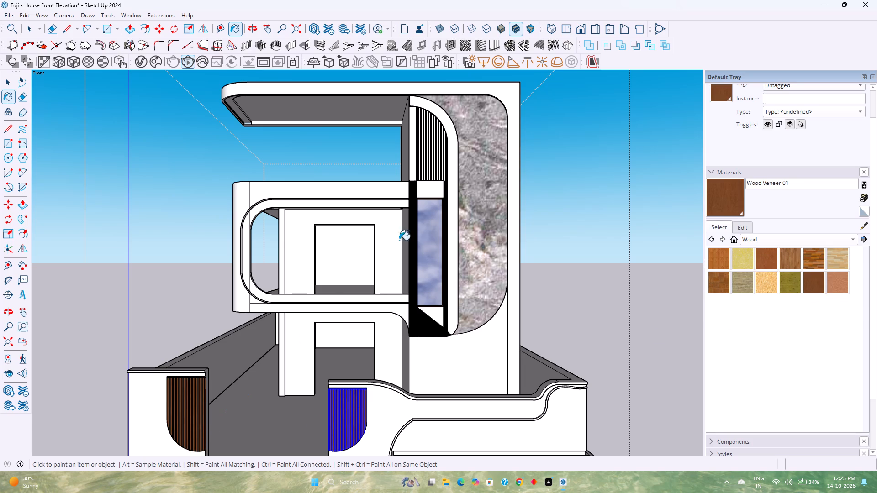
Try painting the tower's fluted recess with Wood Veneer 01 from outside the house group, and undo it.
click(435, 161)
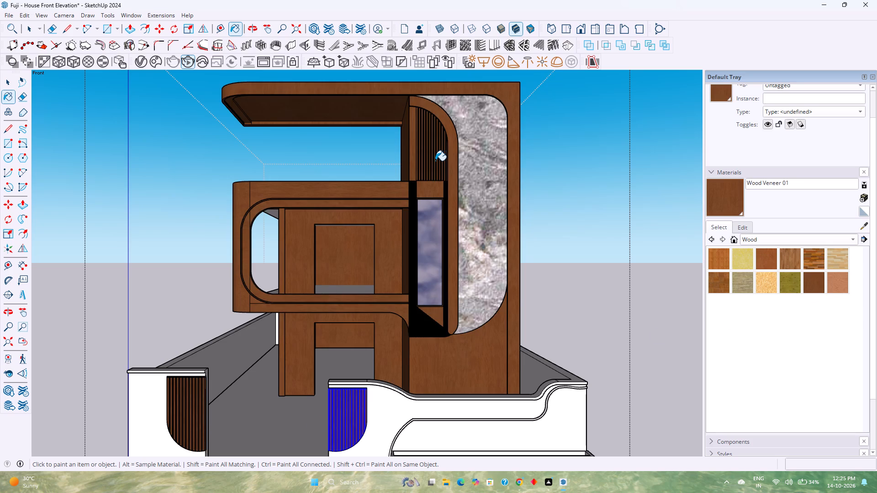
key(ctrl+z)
Open the house group for editing at the tower's fluted recess.
key(space)
double_click(436, 168)
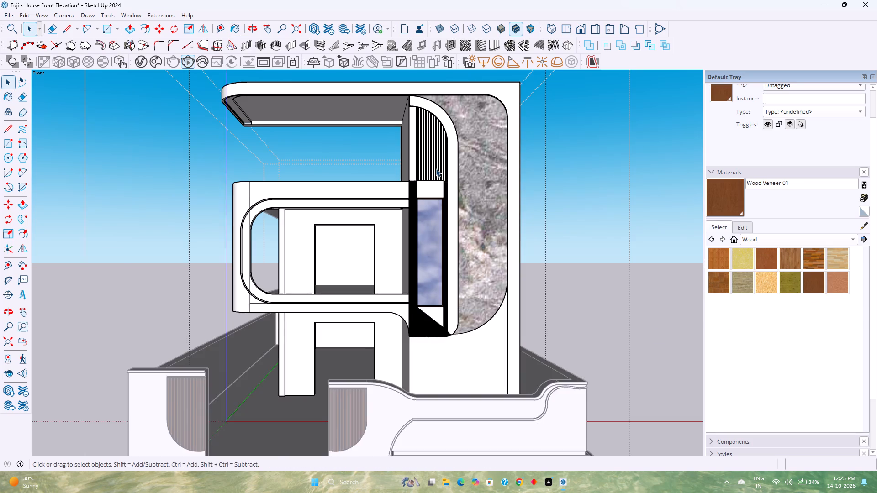
scroll(436, 168, up, 6)
scroll(392, 245, up, 8)
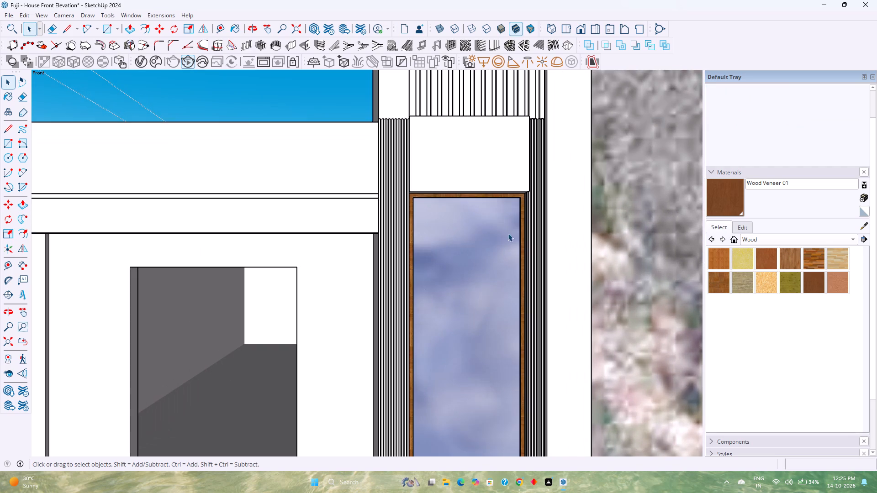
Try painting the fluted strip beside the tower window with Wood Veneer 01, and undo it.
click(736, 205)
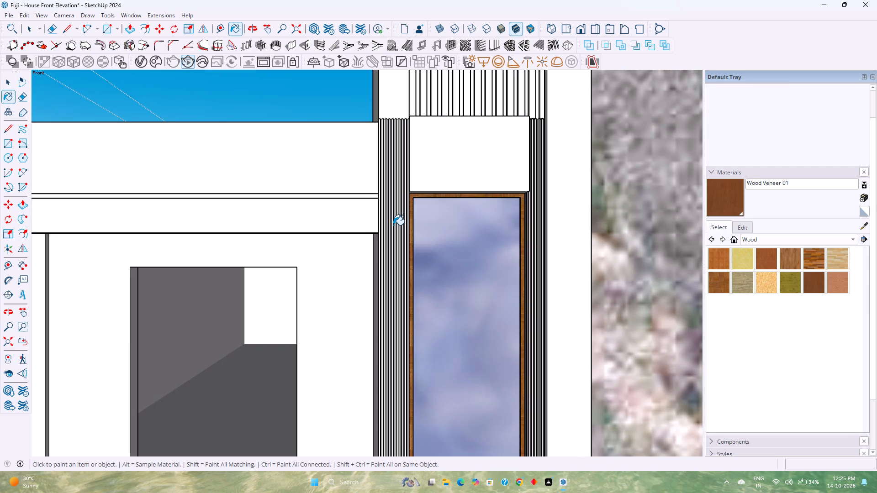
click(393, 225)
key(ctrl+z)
Open the fluted strips' group beside the tower window and paint the strips with Wood Veneer 01.
key(space)
double_click(389, 231)
click(731, 191)
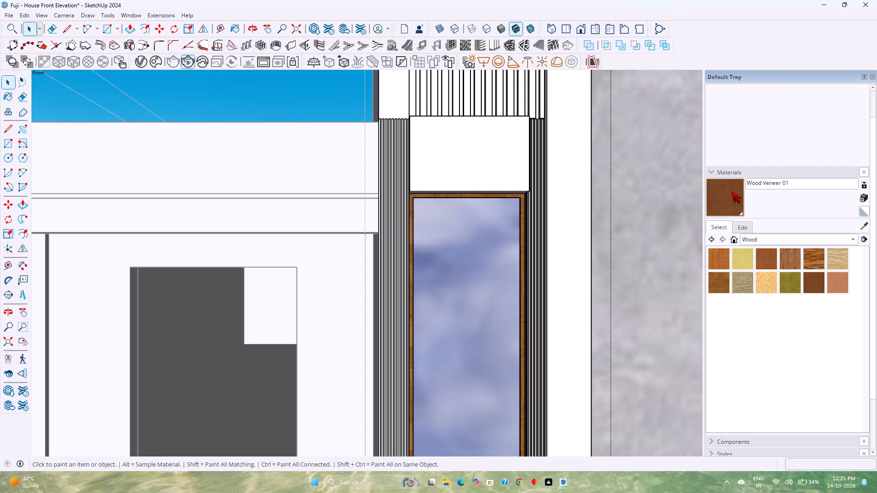
click(396, 267)
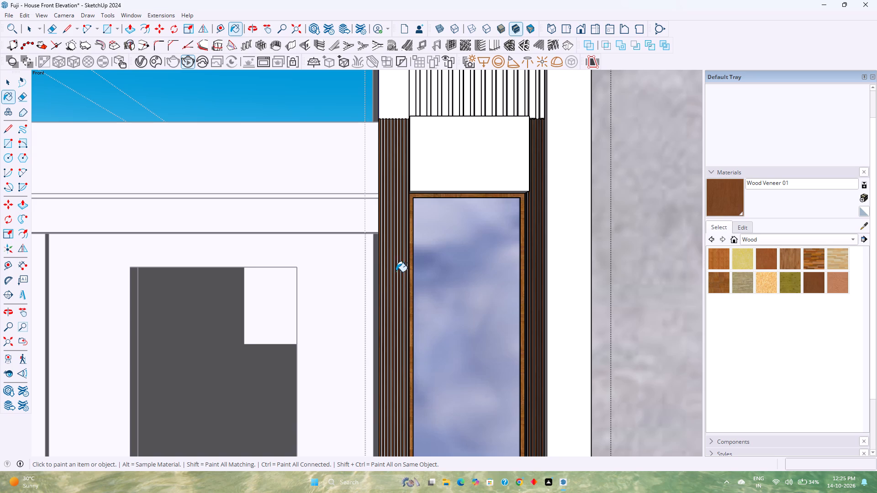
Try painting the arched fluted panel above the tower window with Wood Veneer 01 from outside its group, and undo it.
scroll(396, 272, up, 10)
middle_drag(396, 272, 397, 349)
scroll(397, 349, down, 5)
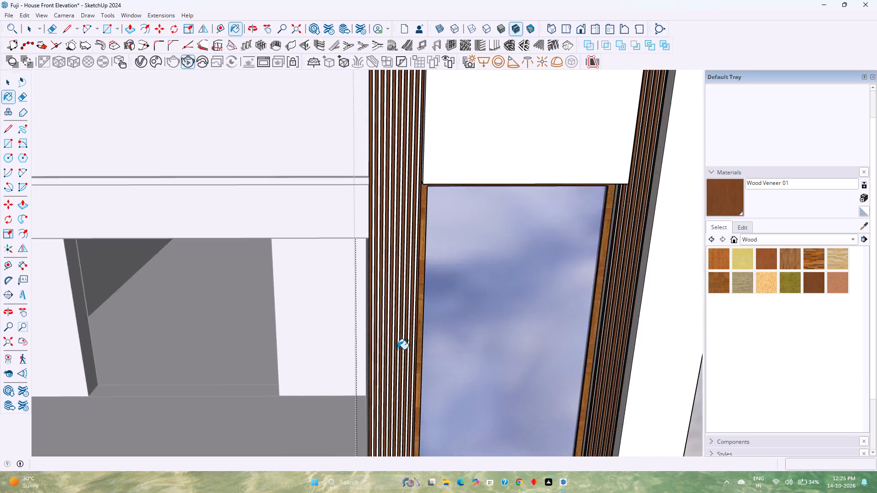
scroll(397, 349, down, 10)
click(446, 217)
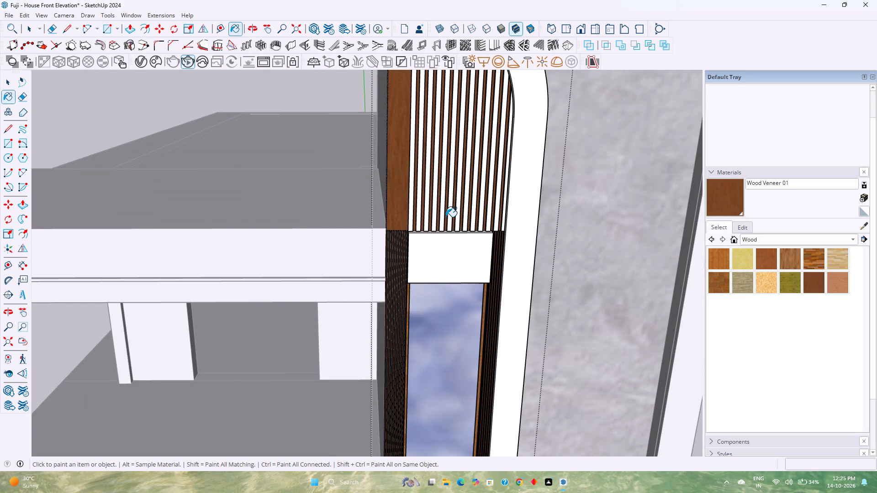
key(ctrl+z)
Open the arched panel's group above the tower window, paint its vertical slats with Wood Veneer 01, and leave the groups.
key(space)
double_click(446, 217)
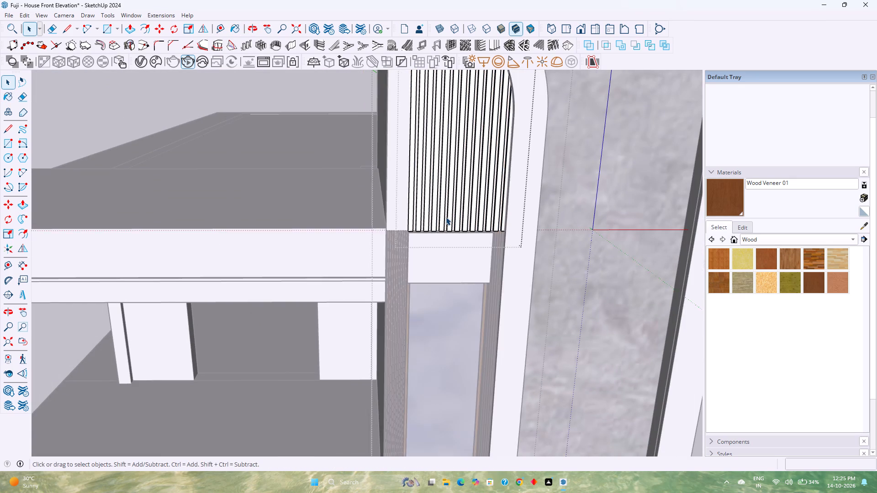
scroll(446, 217, up, 6)
click(446, 217)
scroll(475, 239, up, 1)
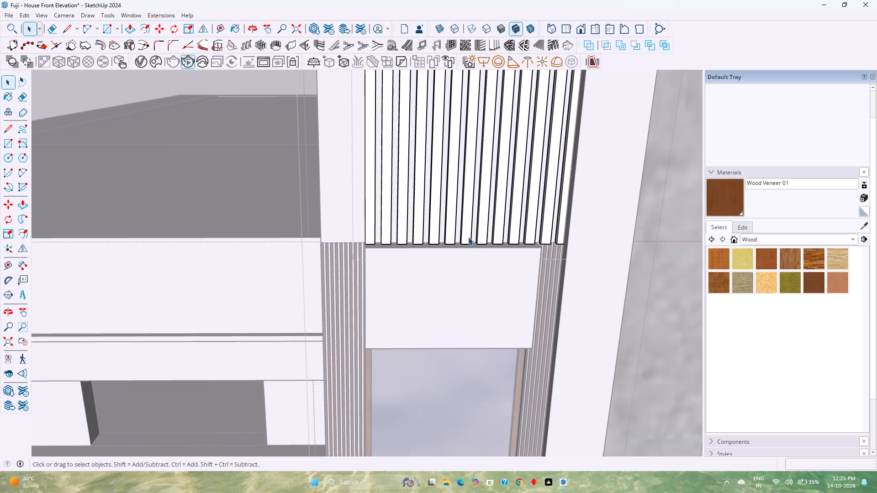
click(468, 237)
click(726, 198)
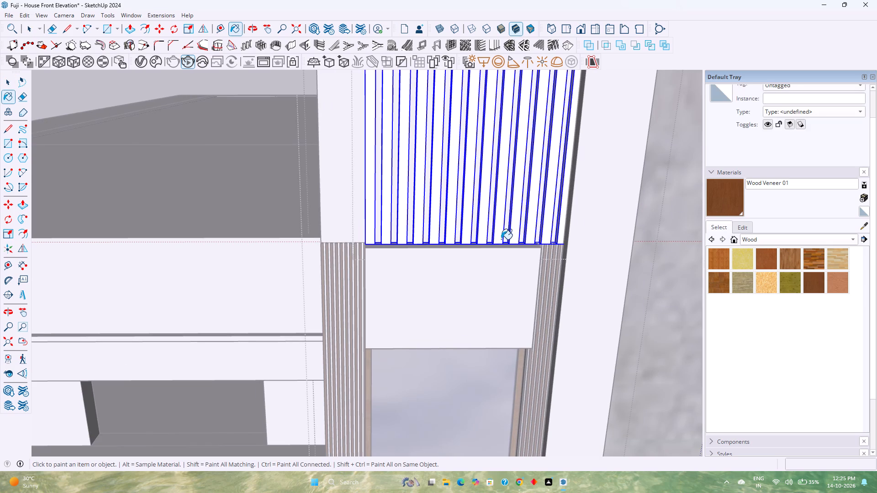
click(499, 240)
key(space)
key(Escape)
key(Escape)
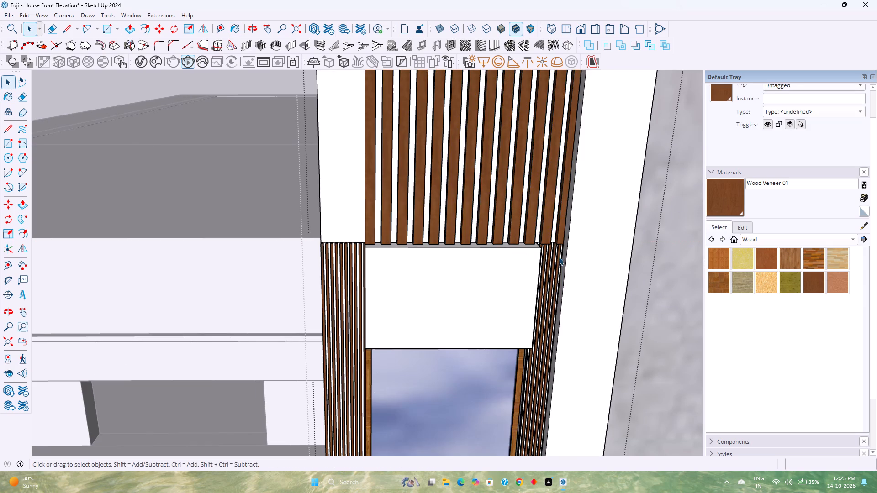
scroll(559, 257, down, 10)
key(Escape)
scroll(559, 257, down, 8)
key(Escape)
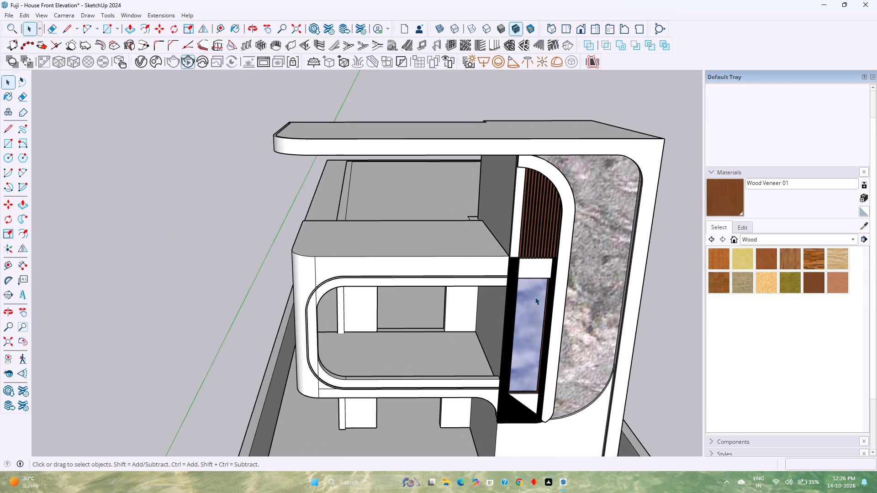
Show the whole house in front view and save the model.
middle_drag(534, 299, 513, 267)
click(583, 32)
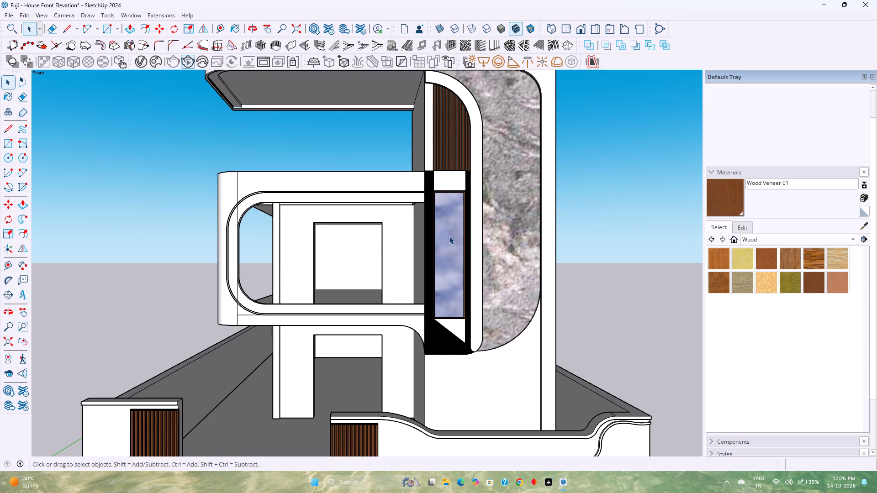
scroll(442, 243, down, 4)
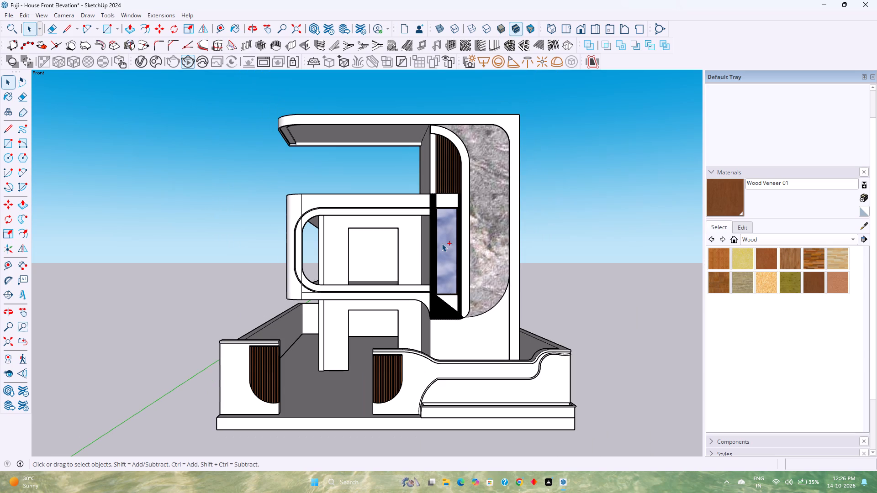
key(ctrl+s)
Open the nested groups of the projecting balcony box down to its outer shell for editing.
scroll(429, 309, down, 3)
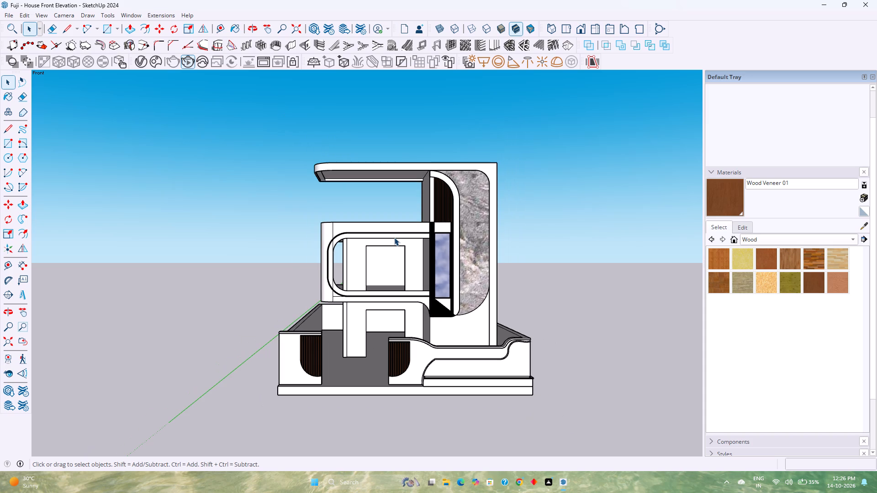
middle_drag(394, 237, 362, 358)
middle_drag(355, 369, 312, 394)
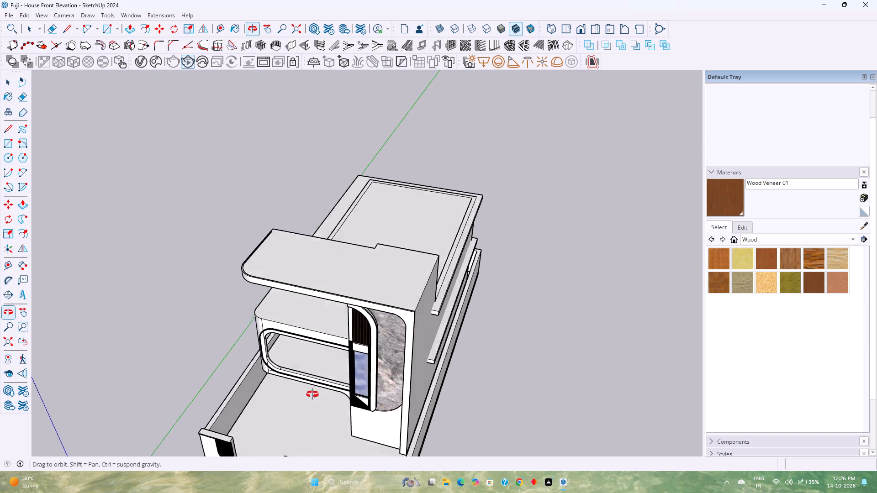
middle_drag(312, 394, 326, 381)
scroll(328, 333, up, 2)
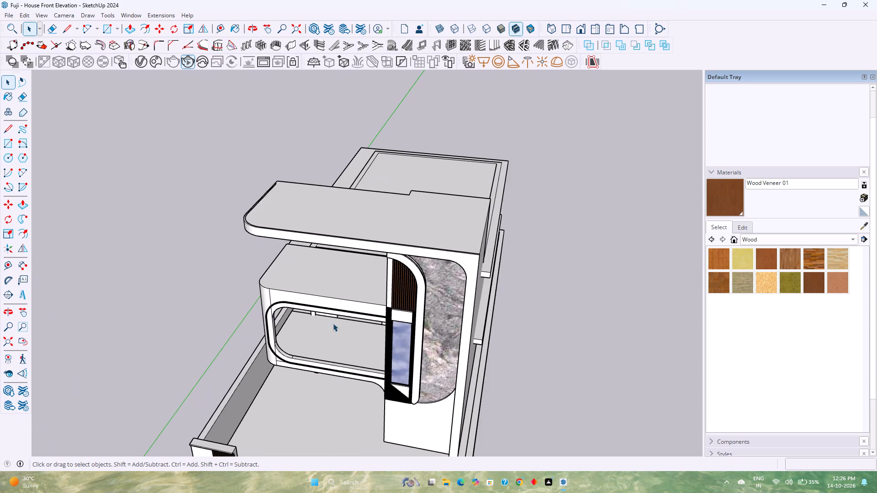
scroll(338, 309, up, 7)
double_click(336, 300)
scroll(336, 300, up, 2)
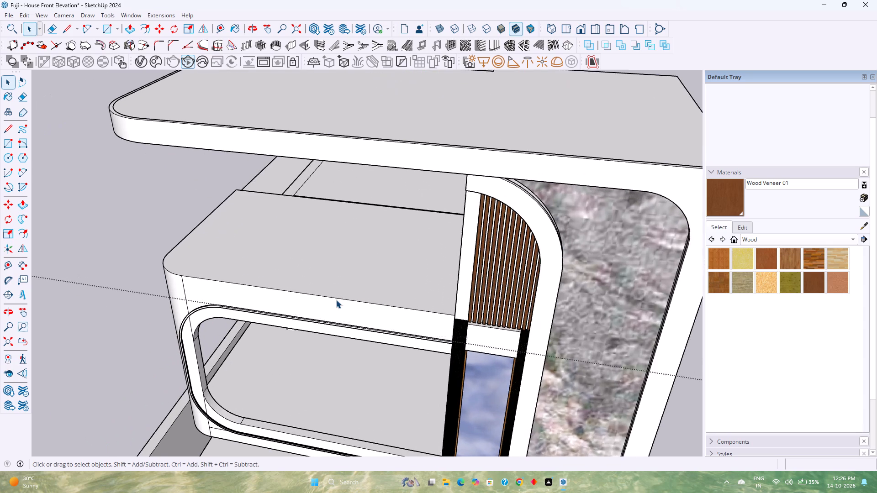
scroll(336, 300, up, 1)
click(337, 299)
click(337, 299)
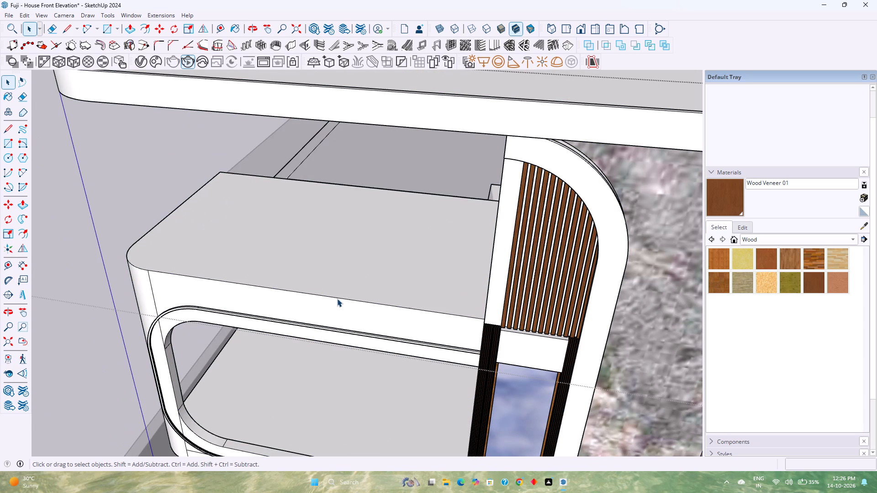
click(340, 299)
click(340, 299)
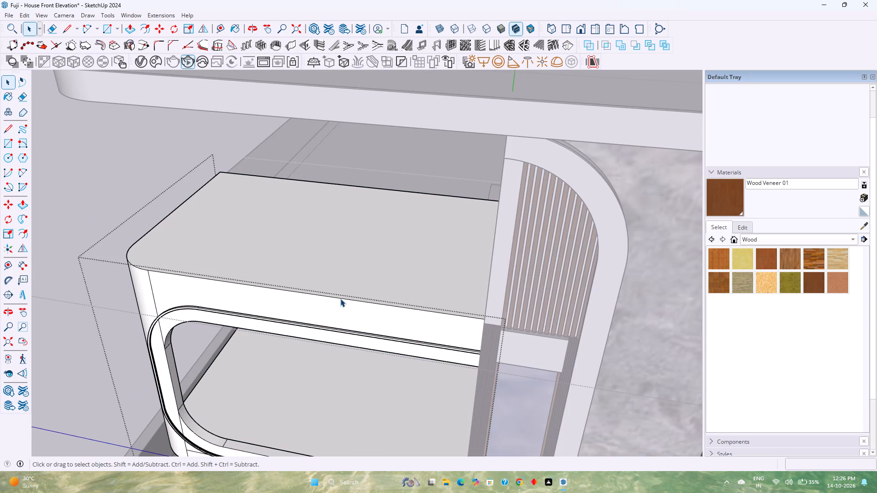
click(340, 299)
click(340, 299)
click(340, 299)
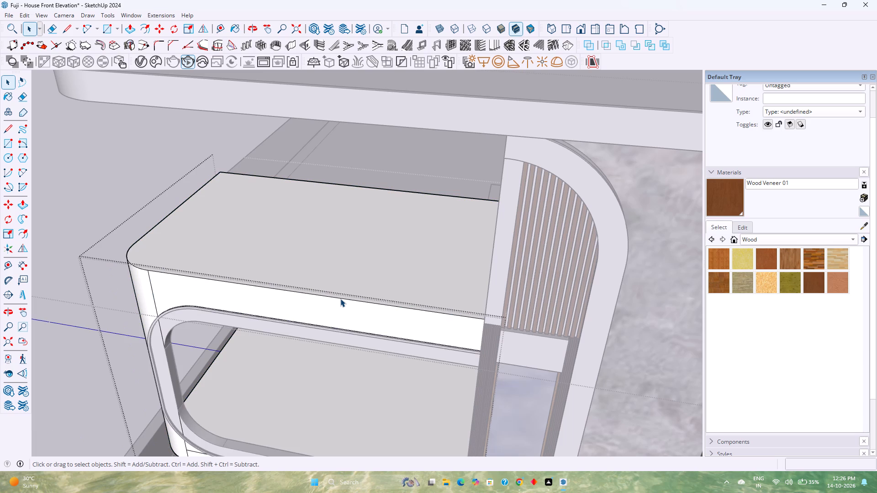
Copy the balcony box's top front edge, rounded corner arc and adjoining side edge, and leave its group.
click(340, 299)
middle_drag(133, 300, 332, 307)
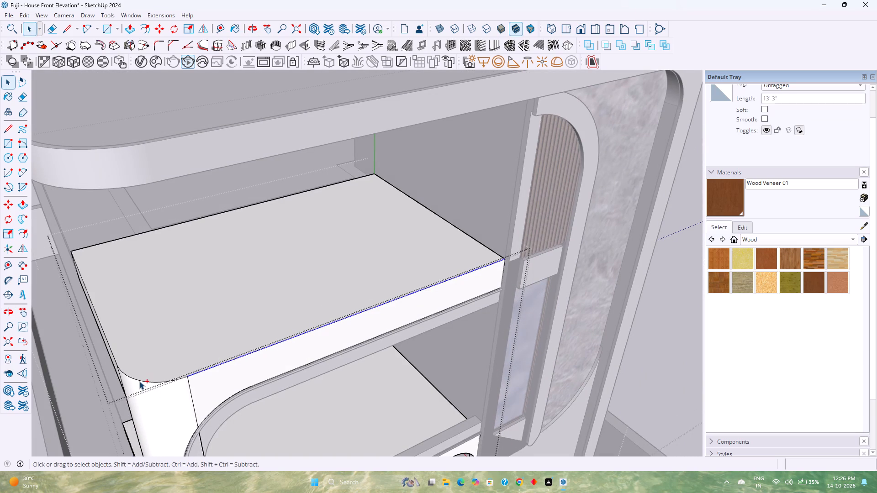
ctrl+click(141, 381)
click(140, 379)
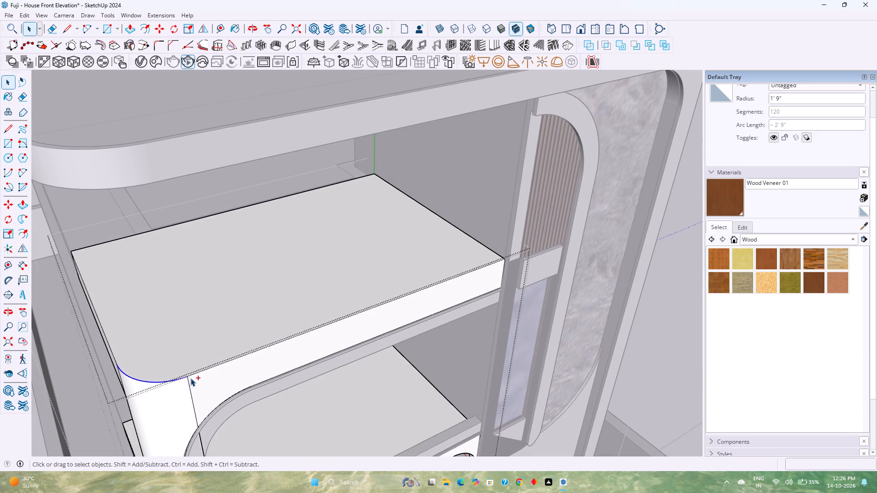
ctrl+click(192, 376)
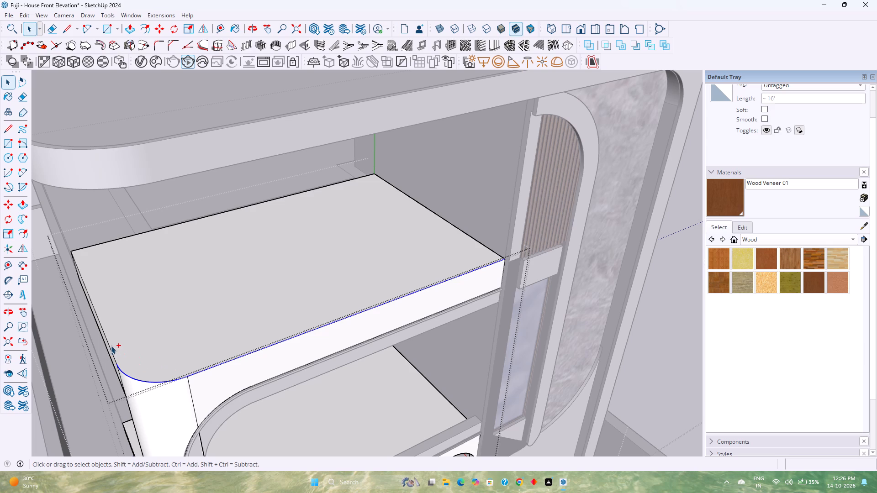
ctrl+click(111, 349)
right_click(111, 349)
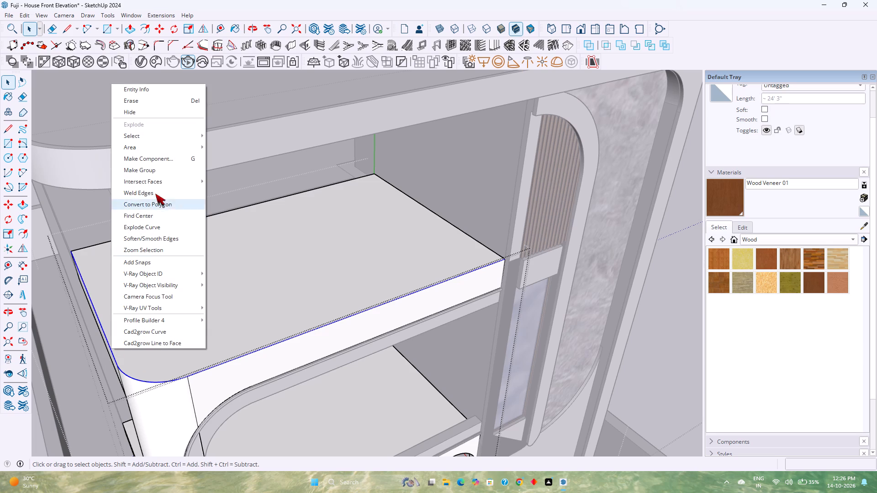
key(Escape)
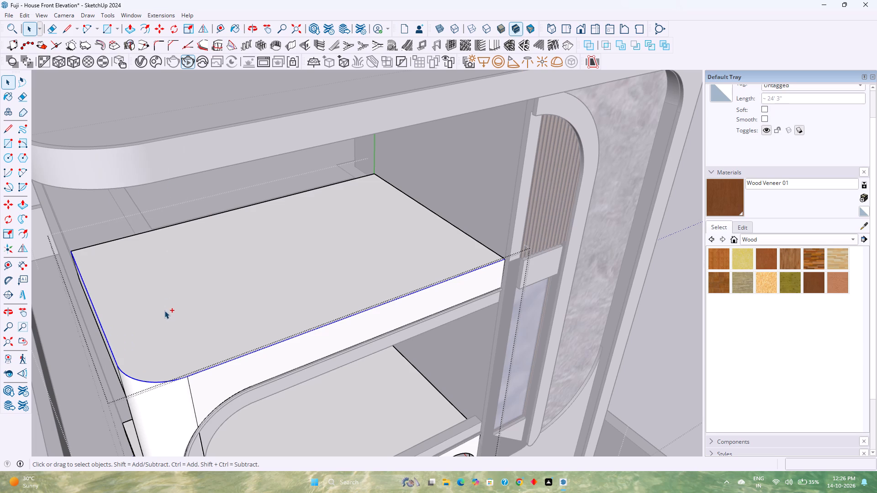
key(ctrl+c)
key(Escape)
key(space)
key(Escape)
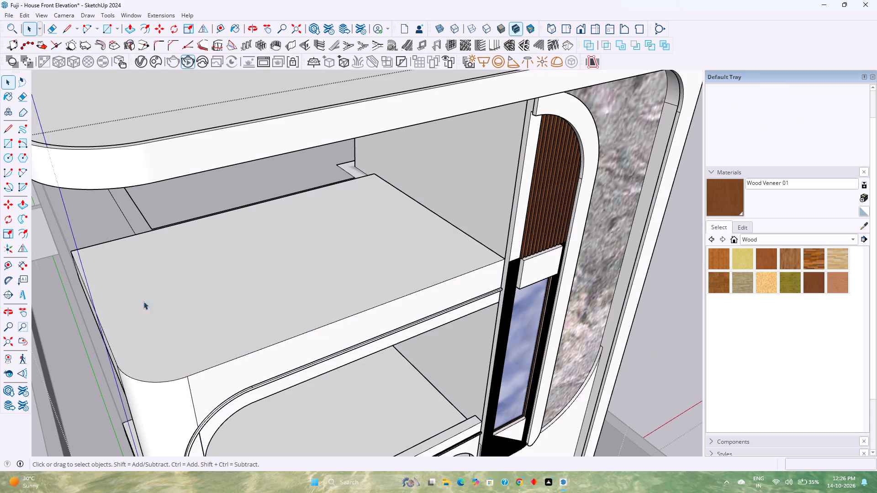
Open the group of the rear block's roof slab for editing, at its end beside the balcony box.
scroll(203, 300, down, 6)
middle_drag(197, 330, 359, 288)
scroll(350, 299, down, 10)
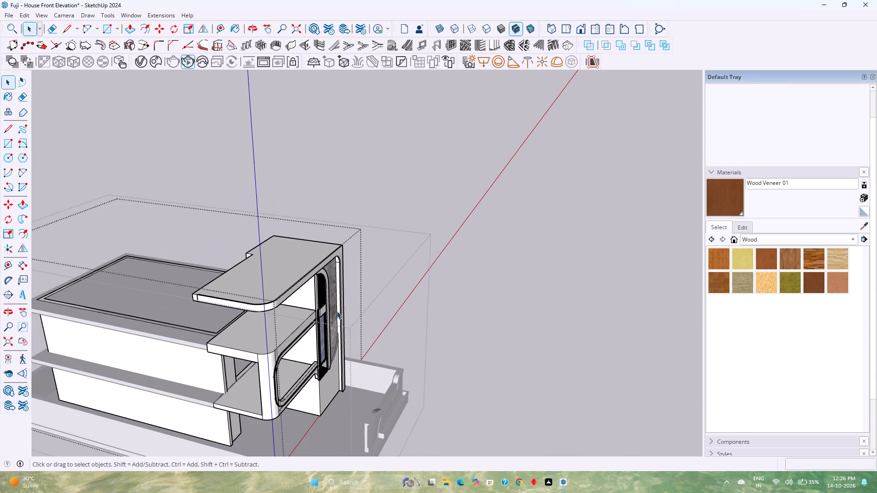
scroll(188, 349, down, 4)
scroll(188, 349, up, 6)
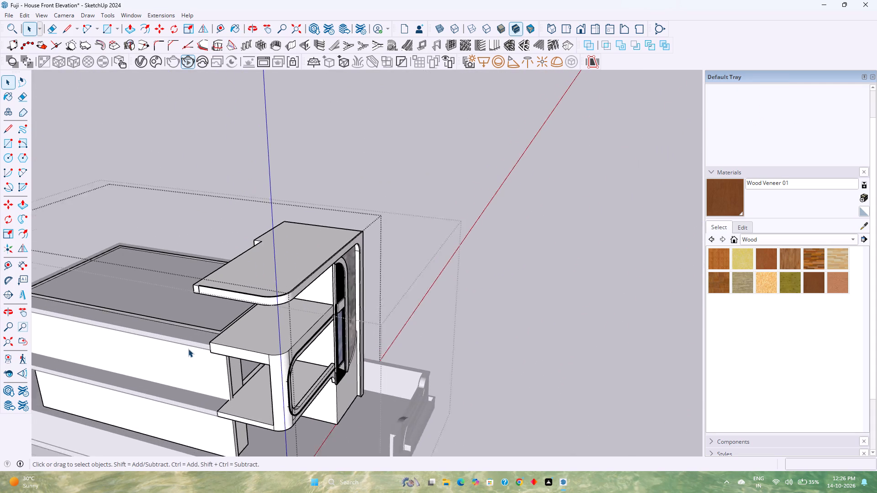
key(Escape)
click(195, 343)
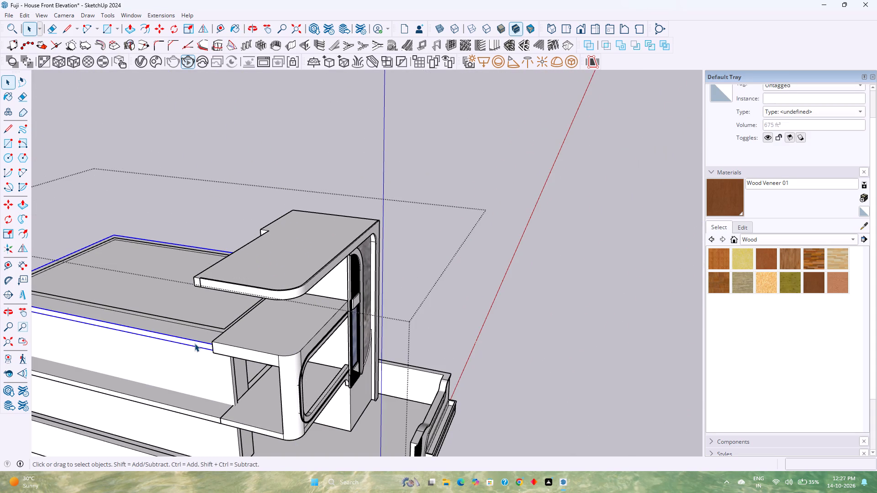
double_click(195, 343)
scroll(195, 343, up, 3)
middle_drag(195, 343, 360, 319)
middle_click(360, 319)
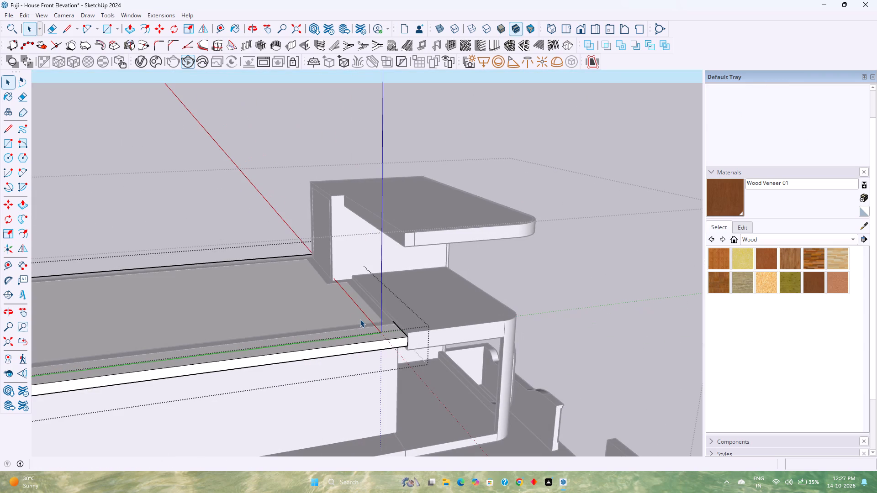
Paste the copied edge path inside the roof slab group, in the open space in front of the balcony box.
key(ctrl+v)
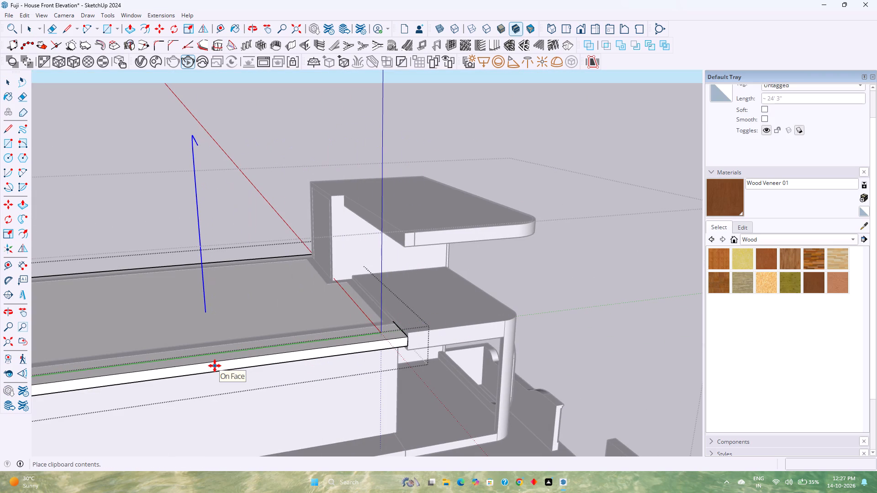
middle_drag(472, 348, 372, 355)
middle_drag(436, 350, 480, 351)
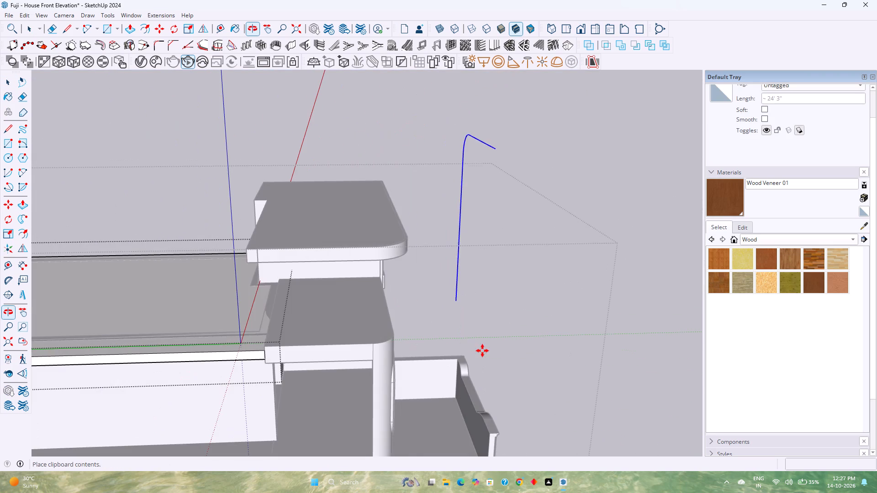
click(515, 320)
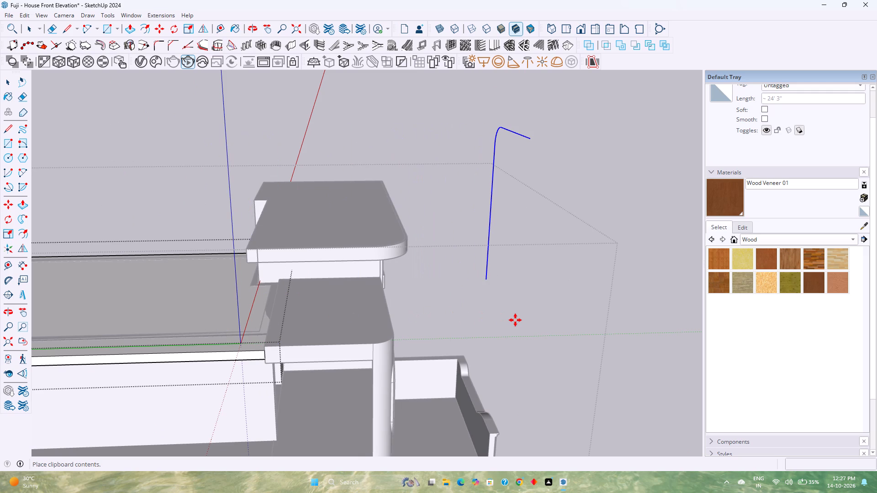
Rotate the pasted edge path 90° around the green axis about its lower endpoint.
middle_drag(516, 325, 224, 341)
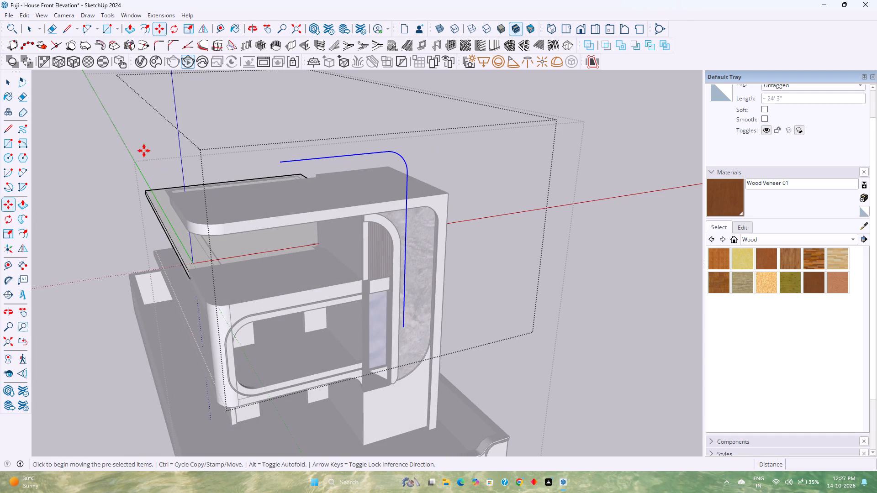
click(178, 29)
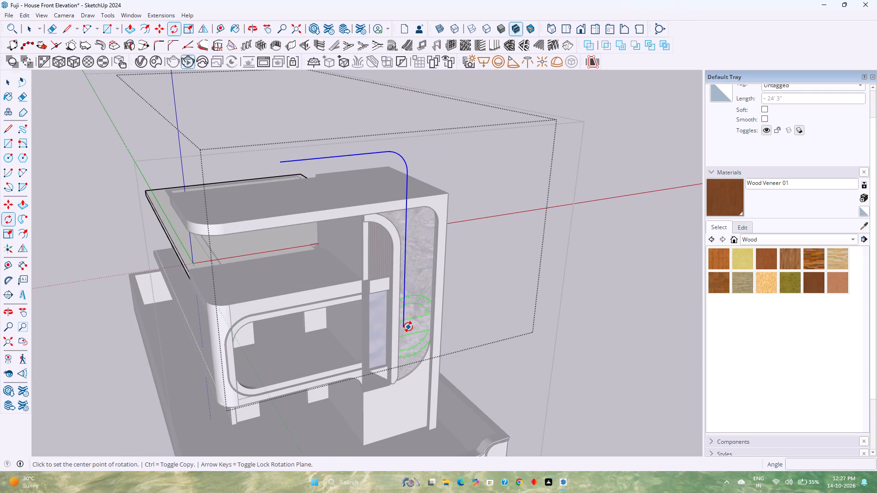
key(Up)
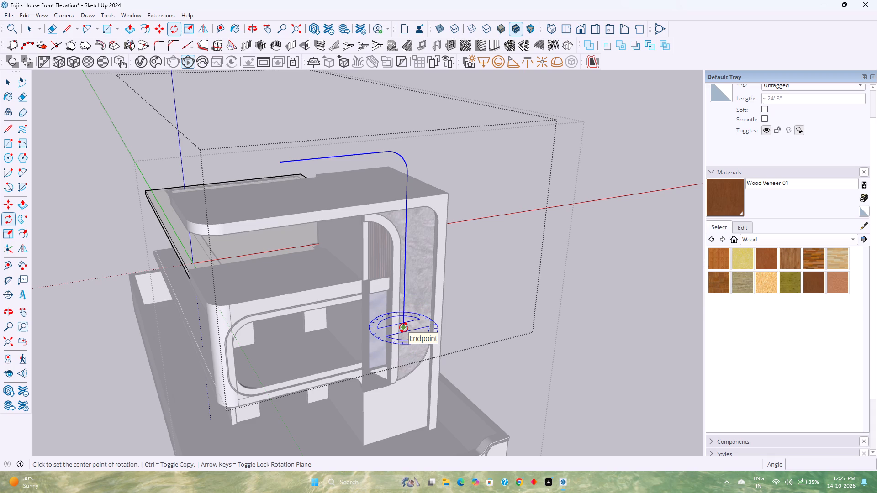
key(Left)
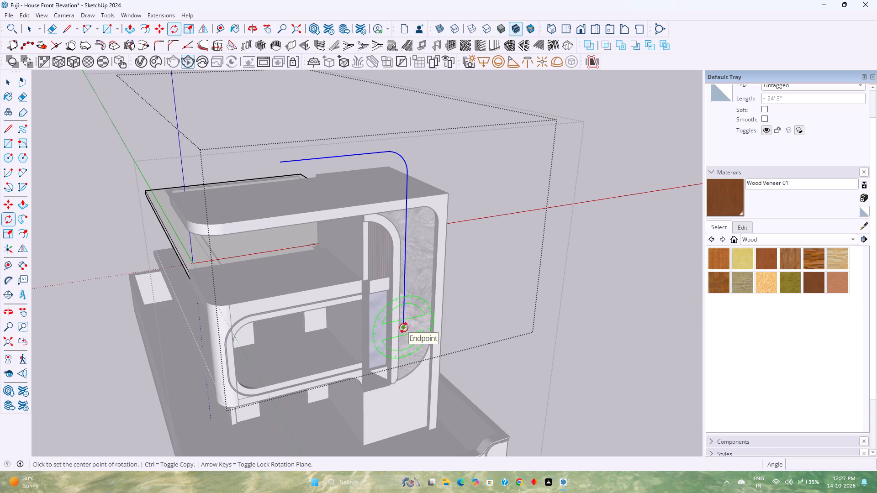
click(404, 328)
click(280, 163)
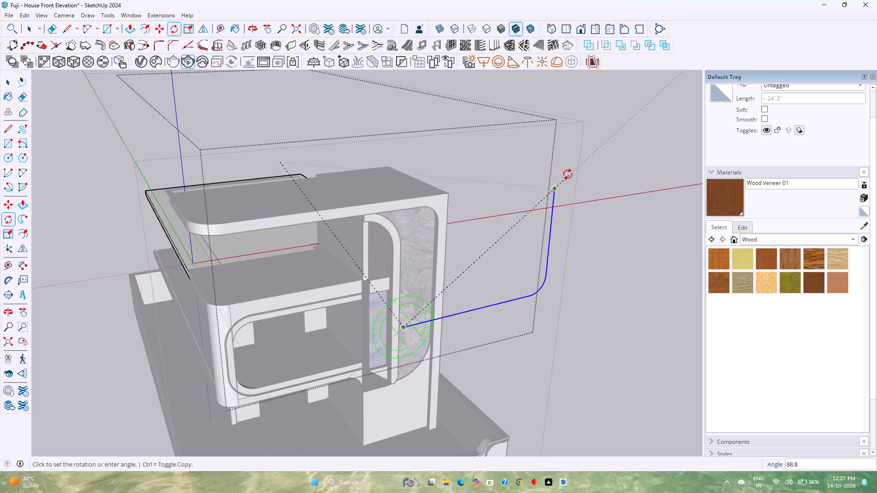
text(90)
key(Return)
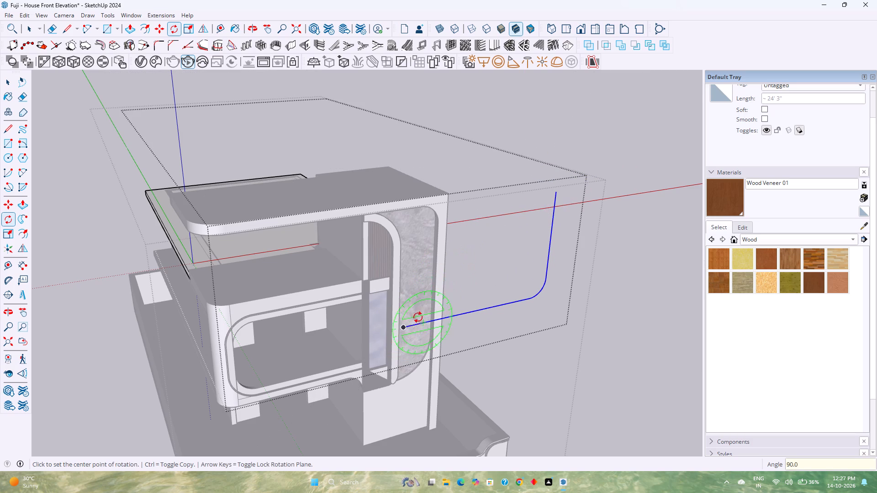
Rotate the path 90° around the red axis about the same endpoint so it lies flat.
key(Right)
click(407, 330)
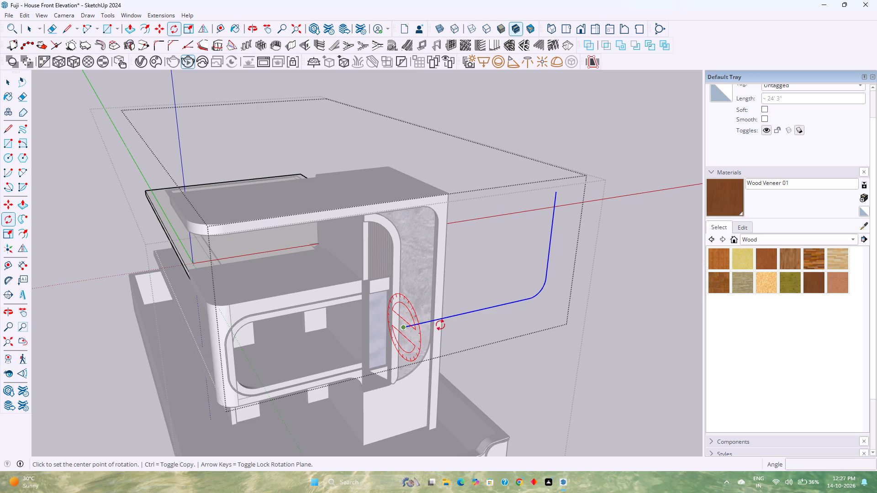
click(555, 192)
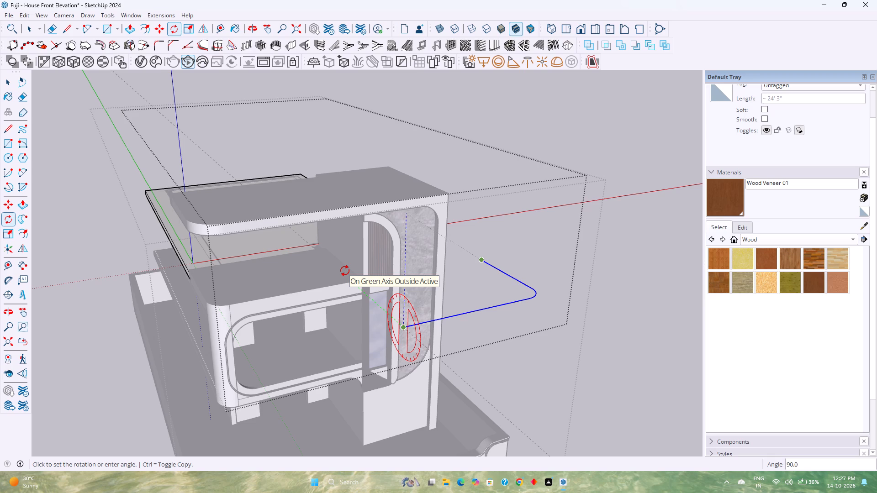
text(90)
key(Return)
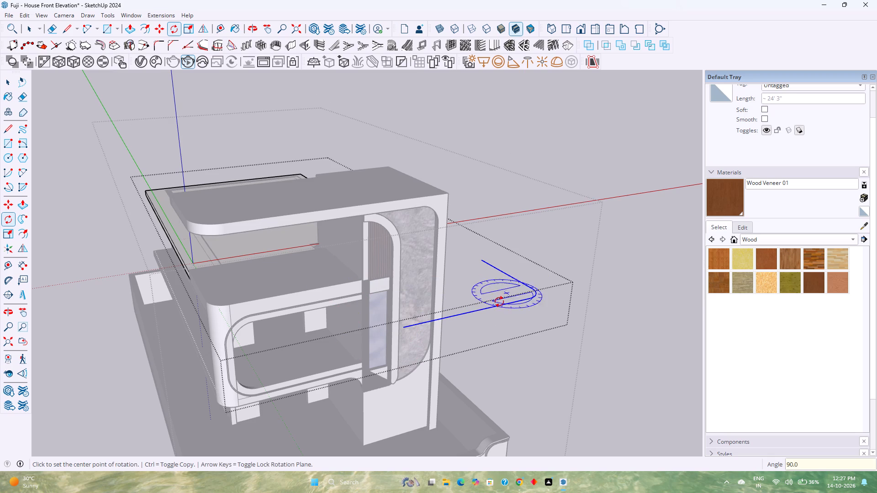
Turn the flat path 180° around the green axis about the same endpoint to match the balcony box's corner orientation.
key(Left)
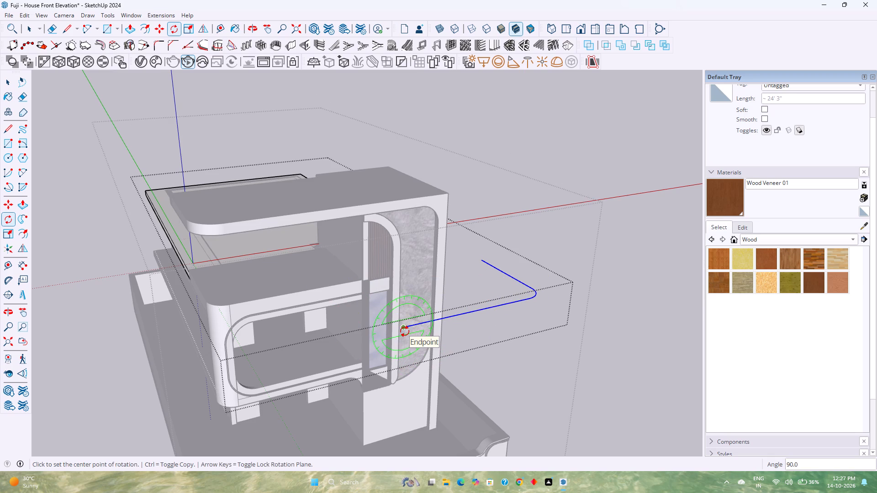
click(405, 331)
click(482, 264)
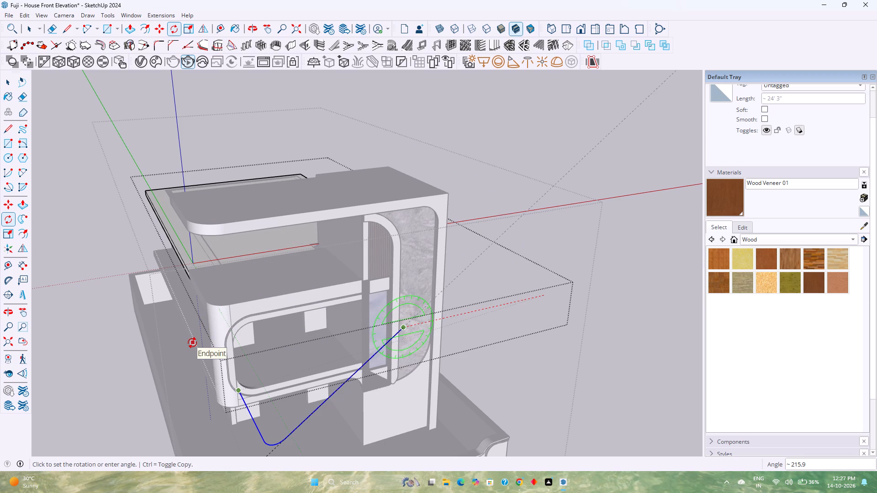
text(90)
key(Return)
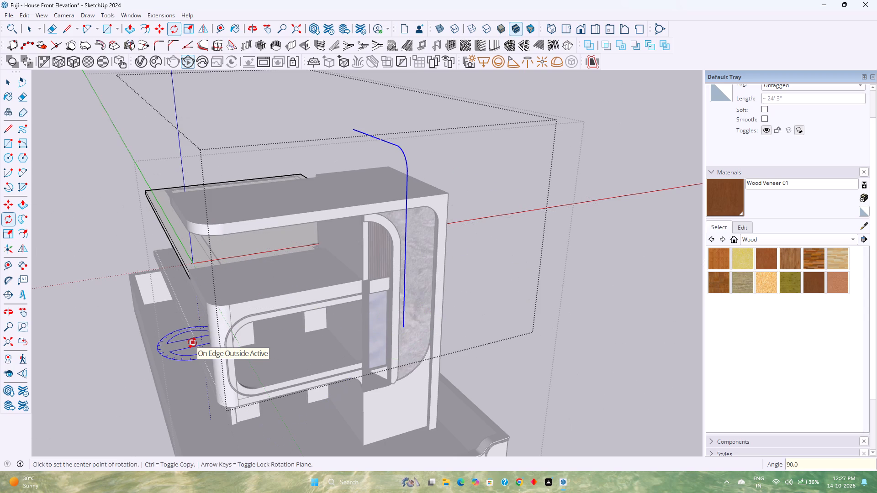
text(180)
key(Return)
key(space)
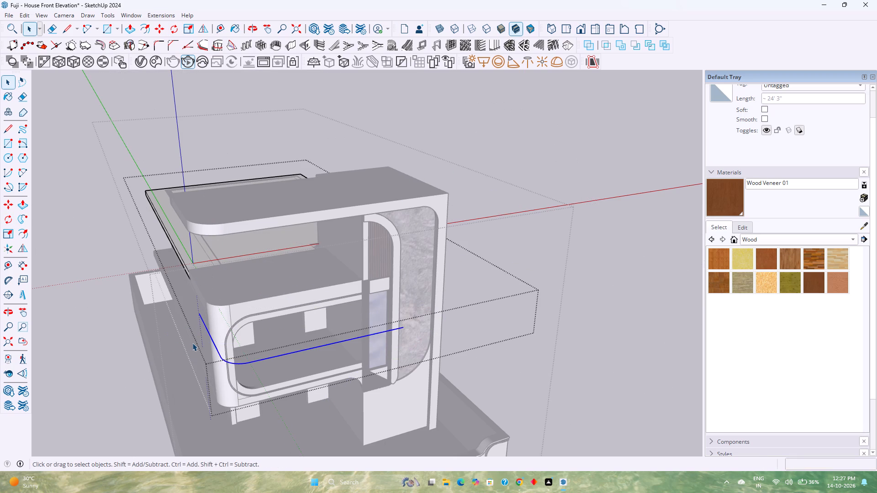
Copy the path onto the balcony box's top outer edges, placing its endpoint at the top corner where the box meets the tall wall.
middle_drag(204, 379, 304, 389)
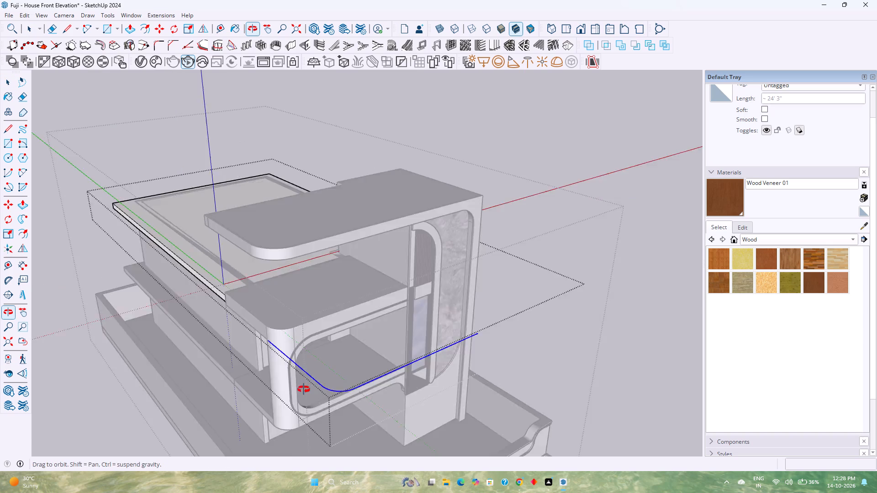
middle_drag(304, 389, 391, 366)
middle_click(392, 365)
middle_click(393, 365)
middle_drag(506, 341, 475, 355)
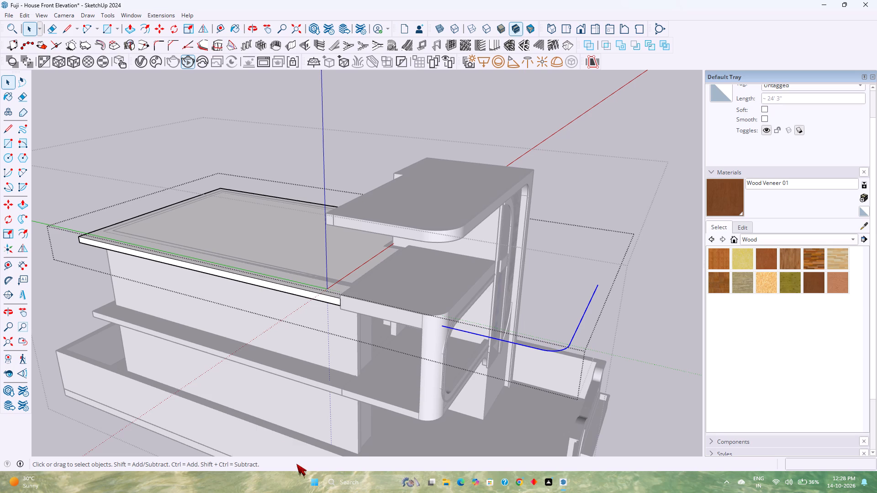
key(m)
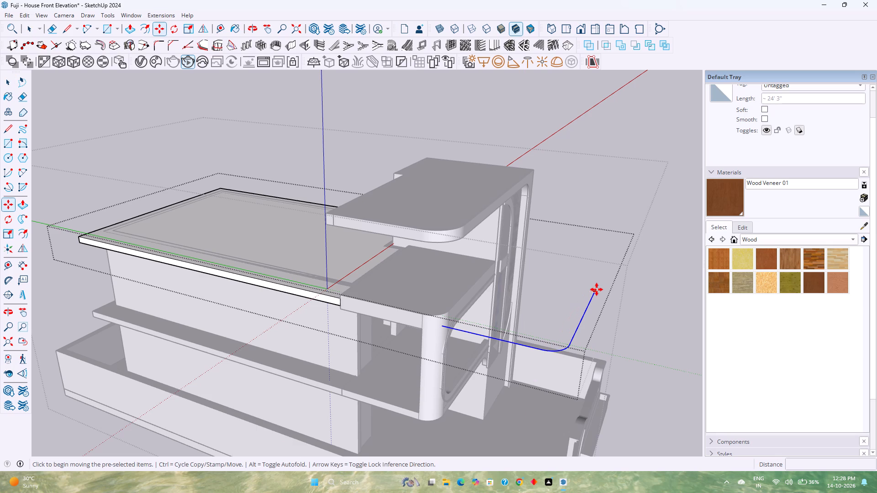
click(600, 285)
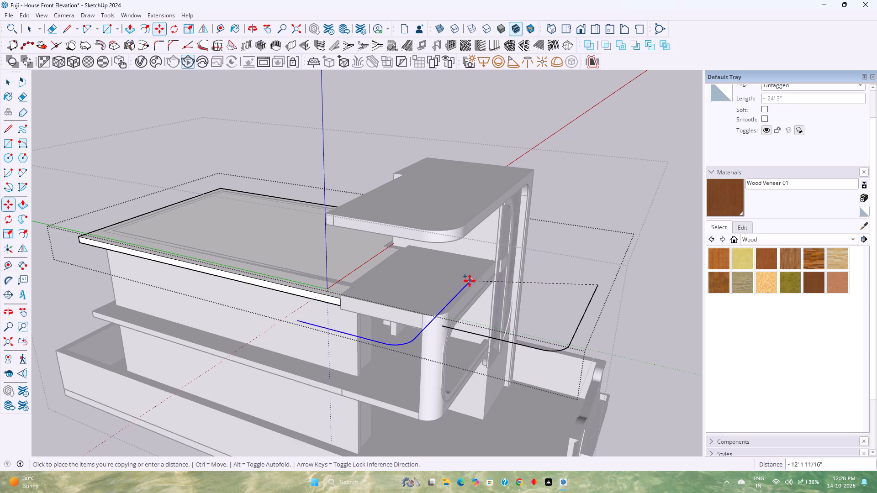
middle_drag(470, 281, 608, 349)
shift+middle_drag(555, 330, 645, 435)
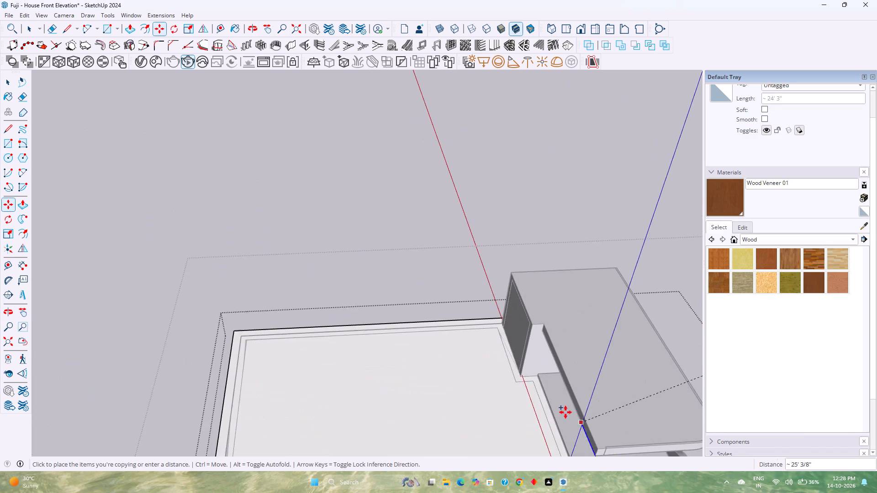
scroll(562, 411, up, 3)
shift+middle_drag(564, 411, 496, 323)
scroll(498, 362, up, 4)
middle_drag(566, 391, 475, 312)
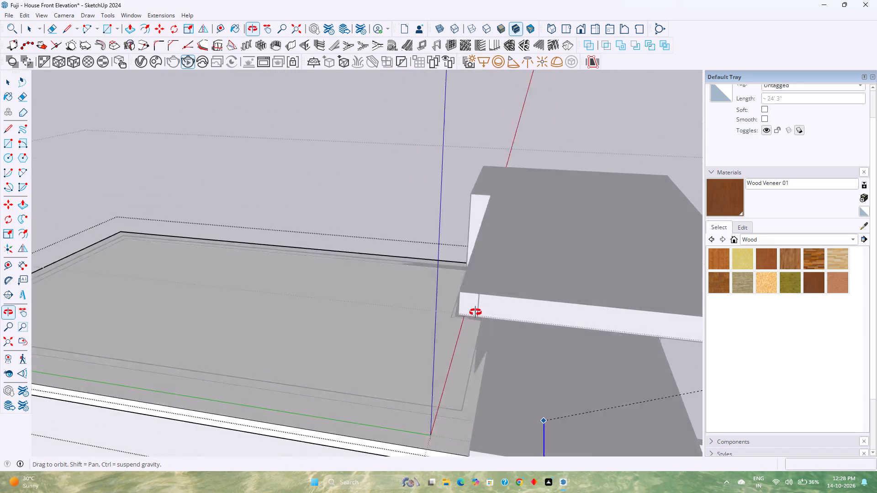
middle_drag(475, 312, 469, 306)
scroll(612, 346, up, 14)
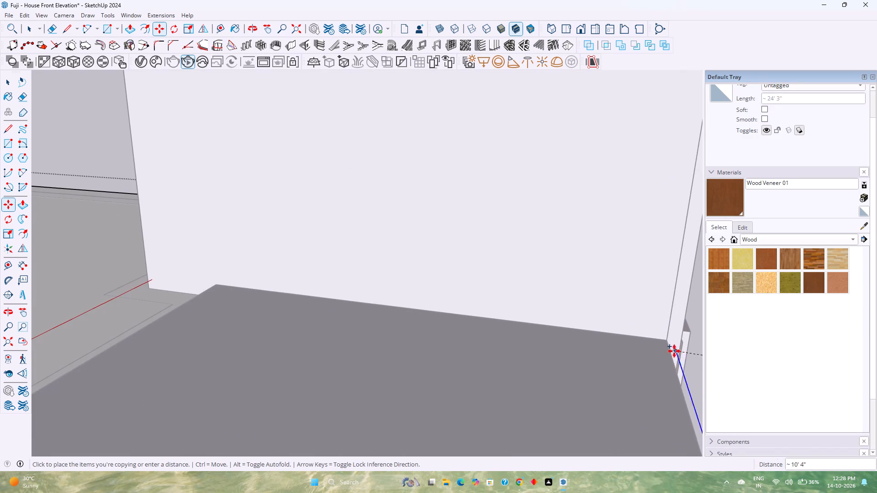
click(667, 342)
Offset the copied path 1.5" inward over the balcony box's top face.
scroll(647, 359, down, 6)
middle_drag(646, 359, 566, 326)
scroll(566, 326, down, 7)
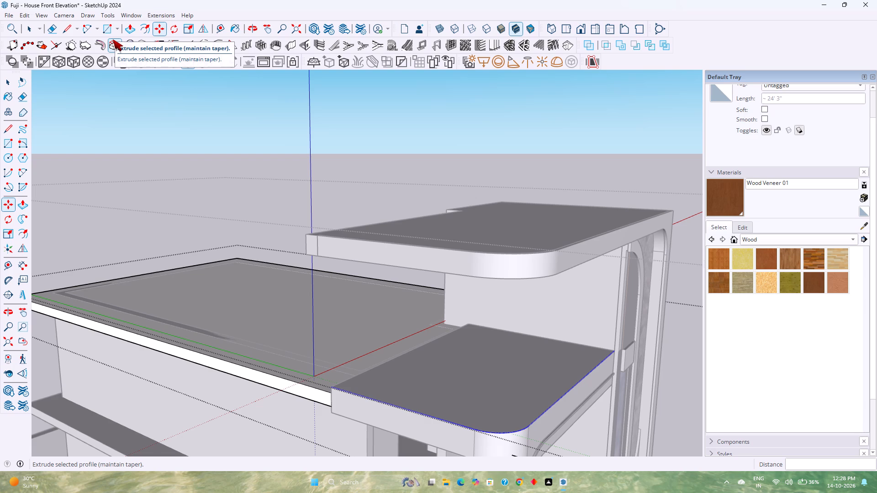
click(148, 28)
click(584, 362)
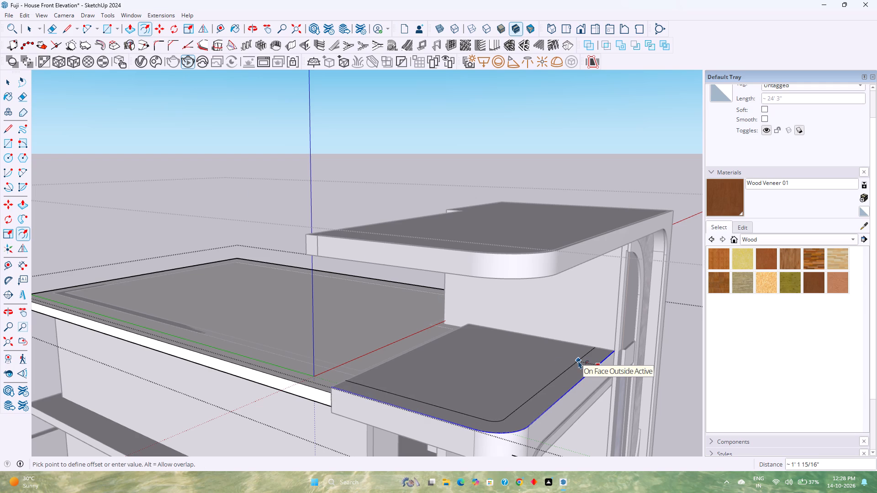
key(1)
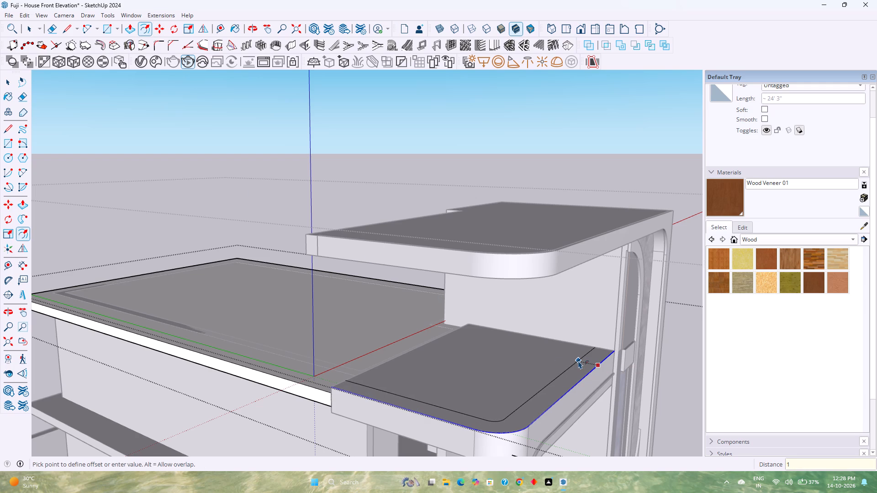
text(.5)
key(Return)
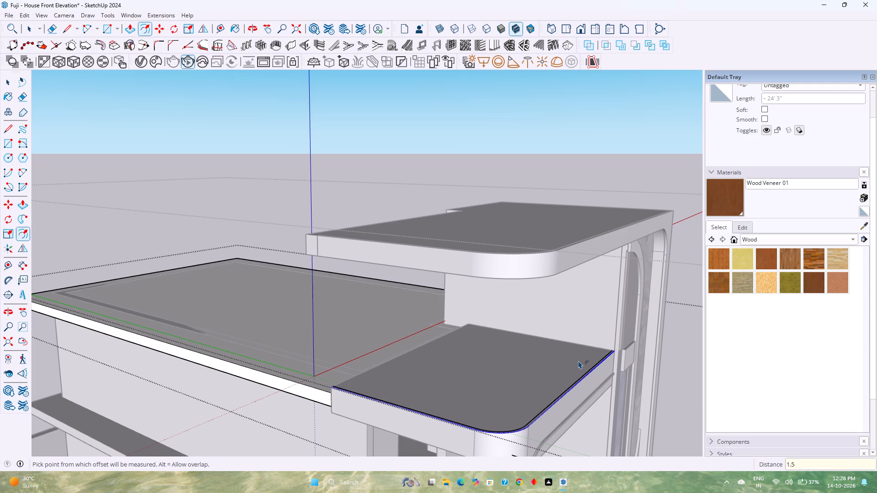
Draw a short line joining the path and its offset at the end against the tall wall.
scroll(578, 361, up, 11)
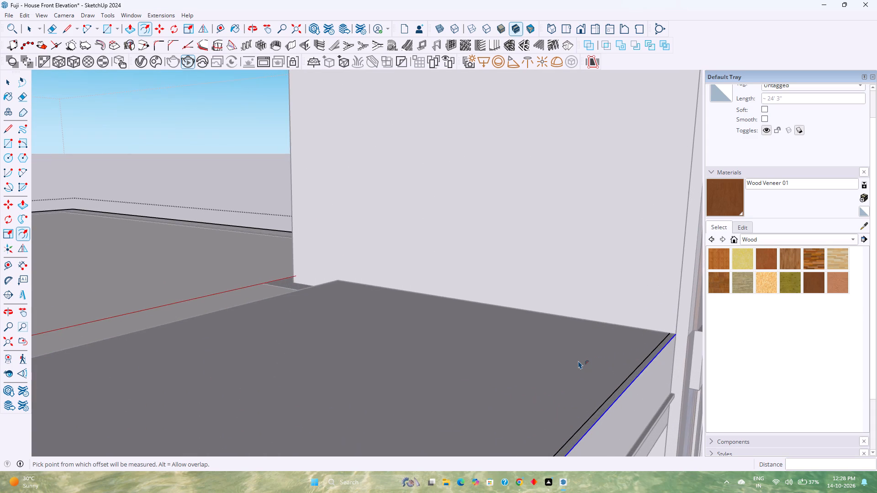
shift+middle_drag(578, 361, 480, 342)
middle_click(480, 342)
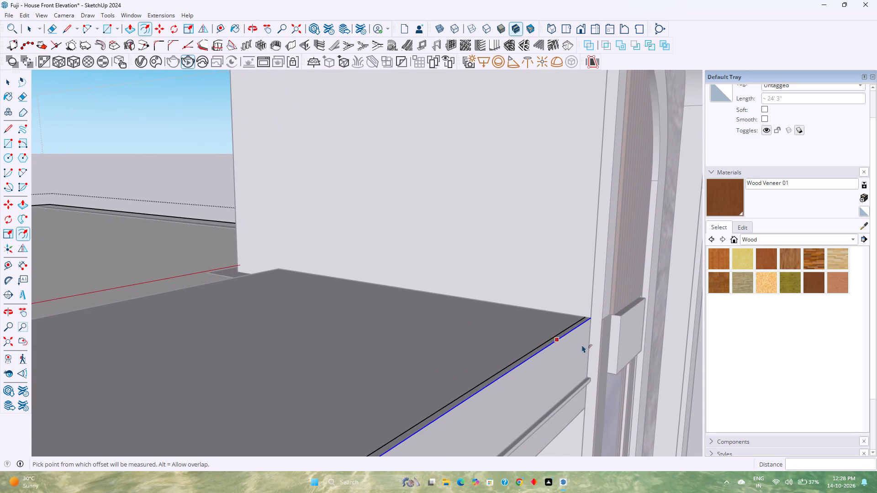
key(l)
scroll(596, 324, up, 10)
middle_drag(585, 321, 666, 395)
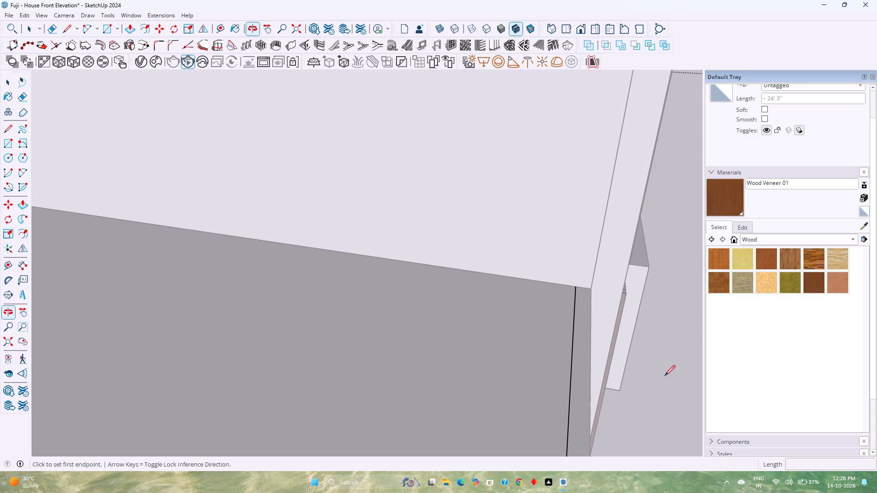
click(591, 288)
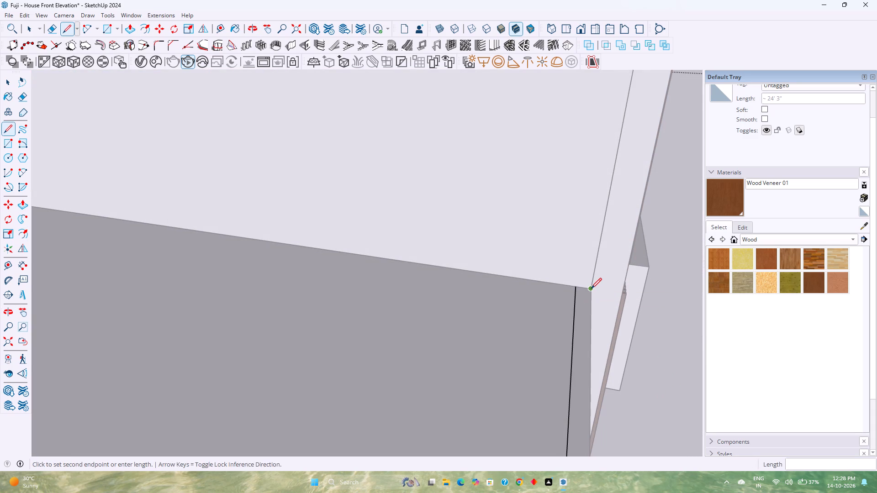
click(576, 288)
scroll(576, 288, down, 17)
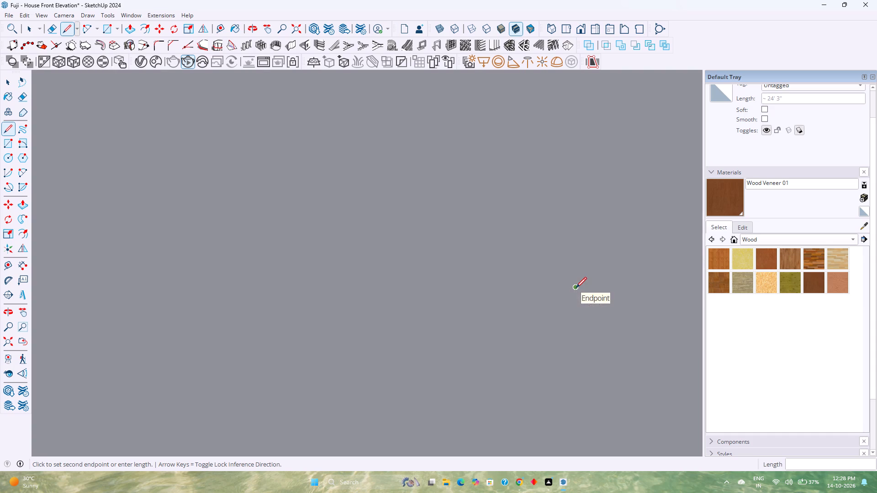
scroll(576, 288, down, 5)
click(2, 338)
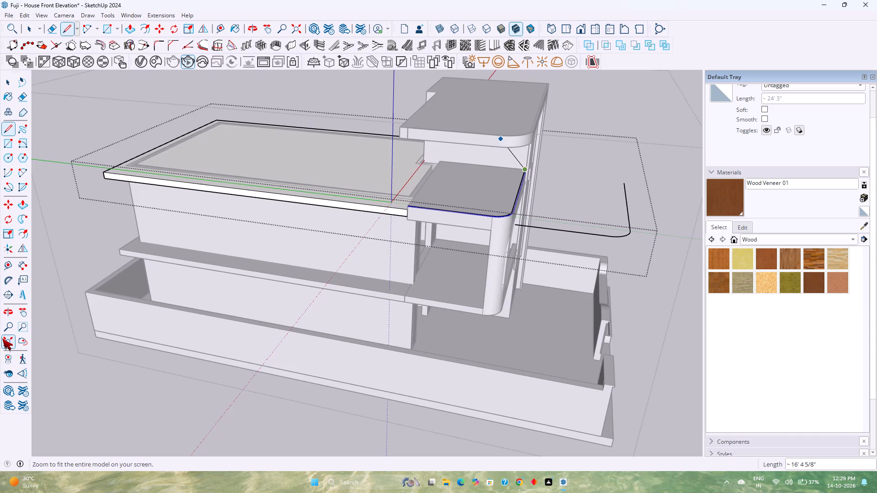
key(Escape)
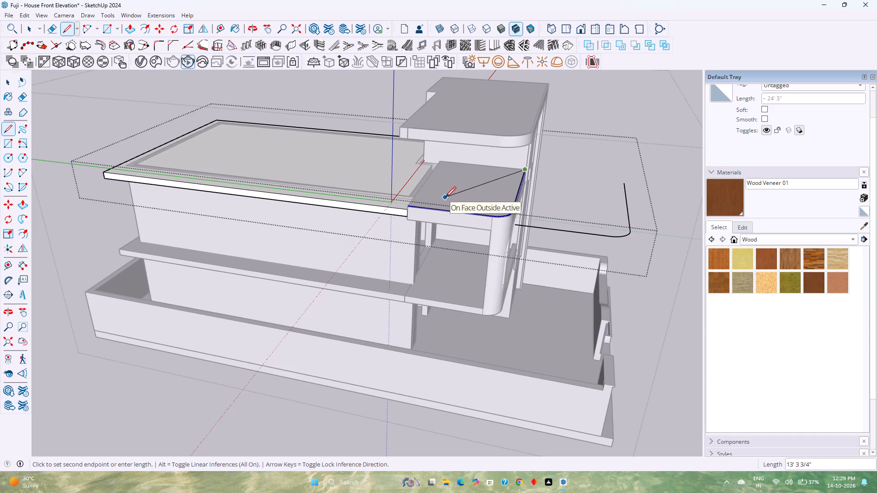
Draw a short line joining the path and its offset at the end beside the rear roof slab, closing the strip into a face.
scroll(445, 197, up, 12)
middle_drag(391, 209, 390, 272)
middle_click(390, 272)
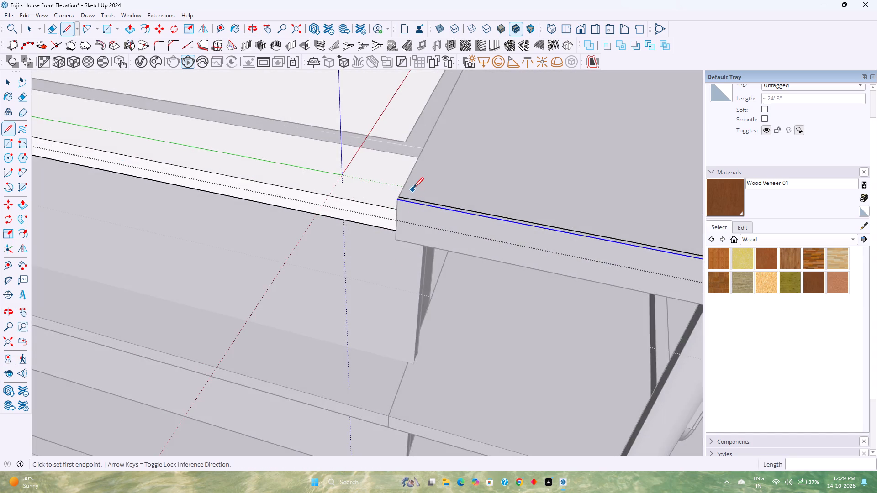
scroll(413, 188, up, 9)
click(387, 205)
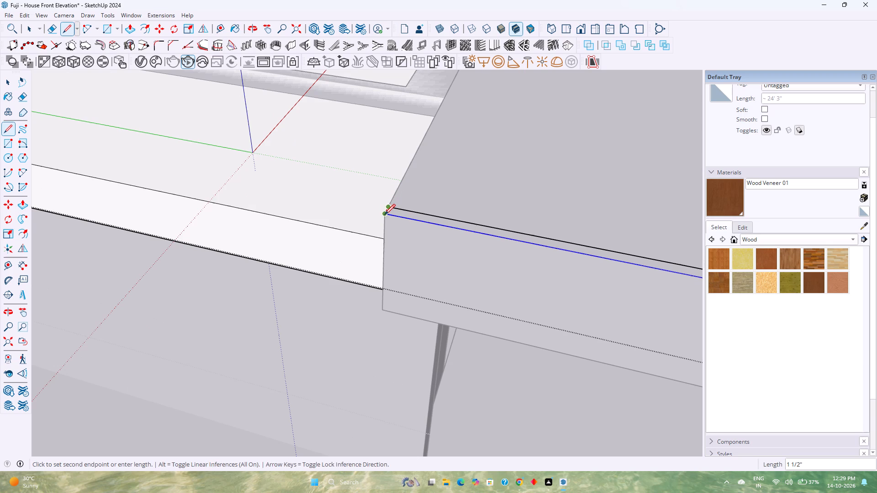
click(385, 215)
key(space)
Push/Pull the closed strip face on the balcony box's top up by 1.5".
key(p)
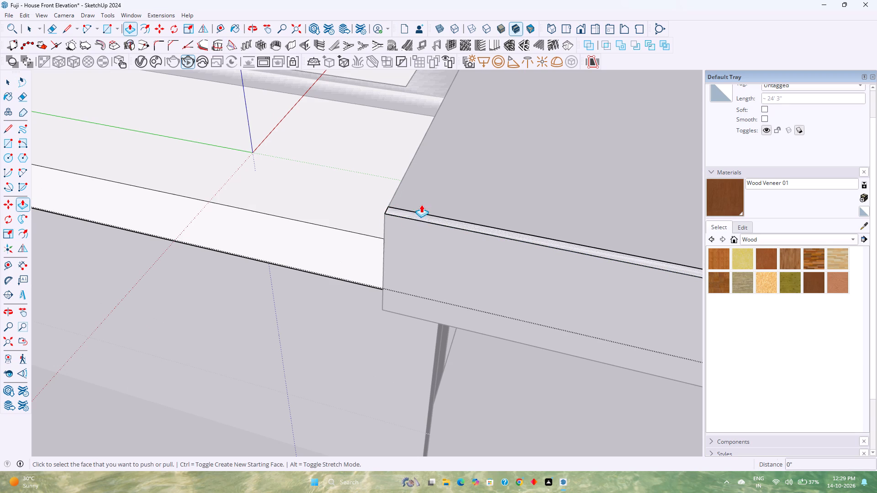
click(413, 214)
scroll(413, 199, down, 5)
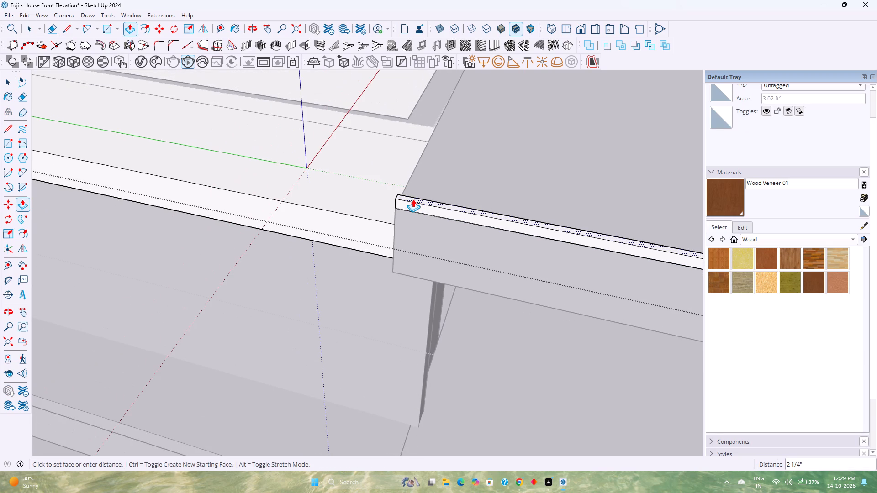
key(1)
key(Return)
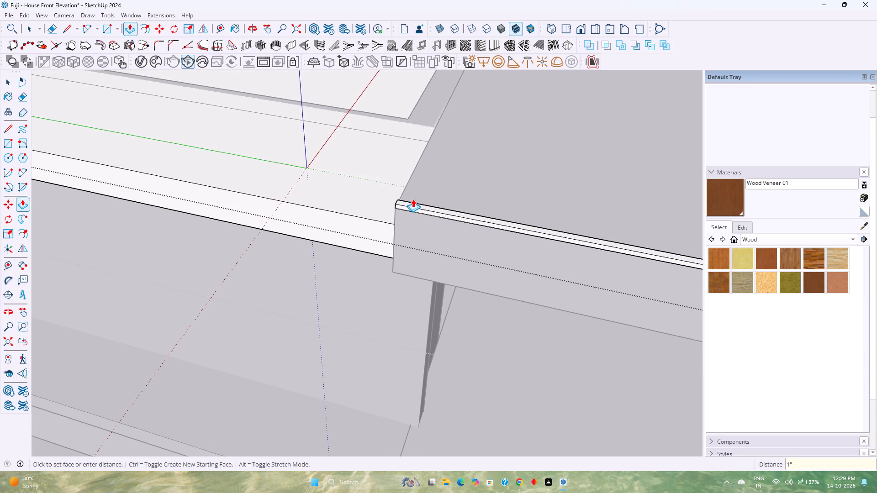
text(1.5)
key(Return)
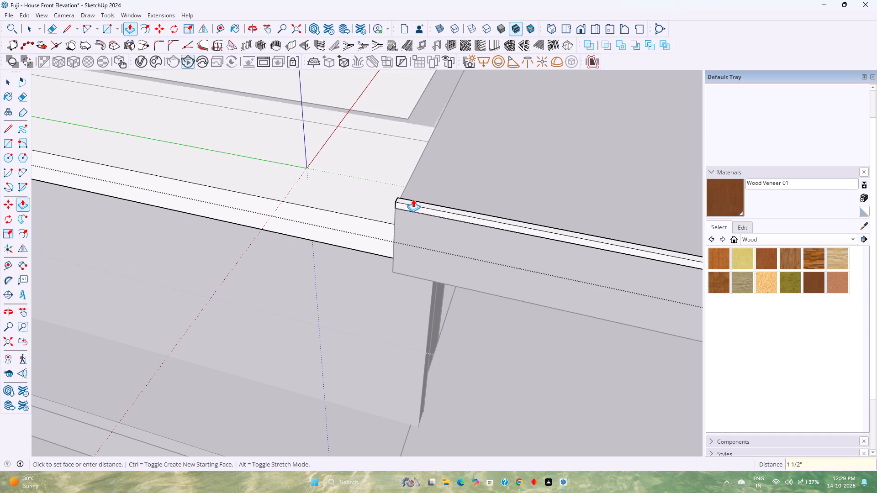
key(space)
Select the whole raised strip along the balcony box's top and make it a group.
scroll(413, 199, down, 11)
middle_drag(469, 240, 369, 232)
scroll(409, 229, up, 4)
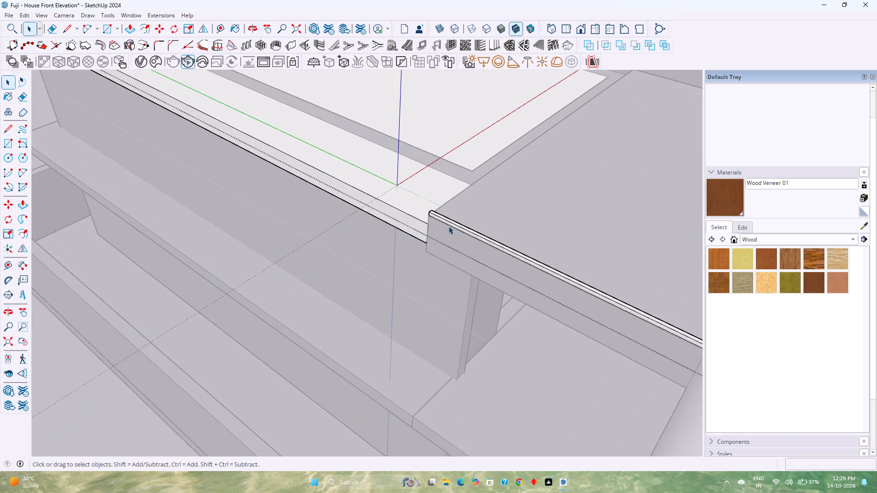
scroll(449, 226, up, 4)
triple_click(463, 232)
right_click(463, 232)
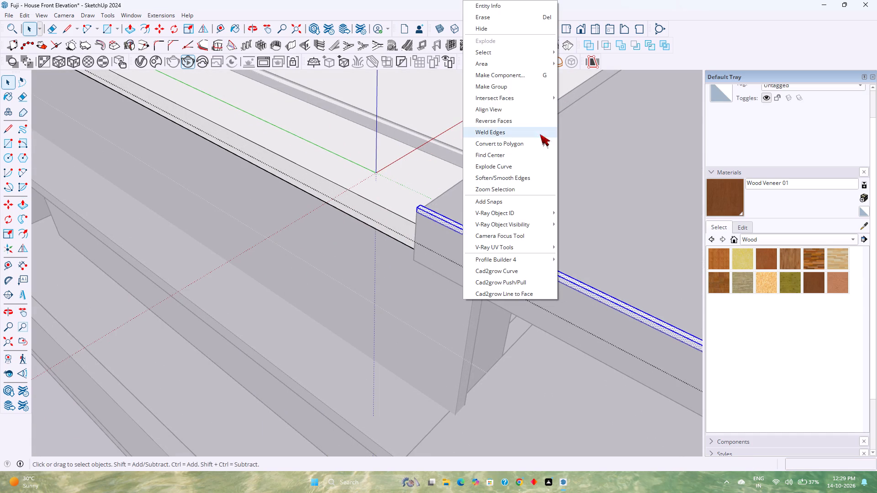
click(494, 88)
scroll(404, 260, down, 6)
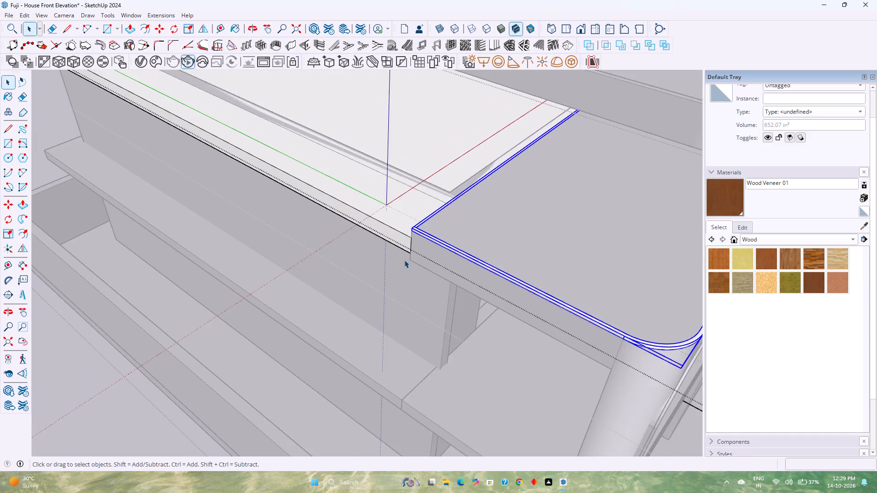
Weld the straight and curved edges of the spare rounded path beside the balcony box into one curve.
scroll(404, 260, down, 3)
shift+middle_drag(422, 267, 275, 284)
middle_drag(292, 298, 394, 263)
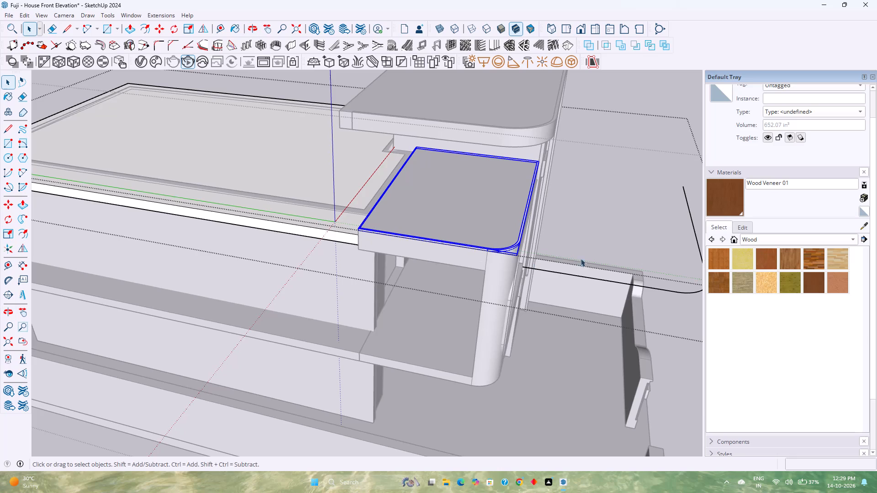
click(587, 277)
shift+middle_drag(646, 298, 531, 291)
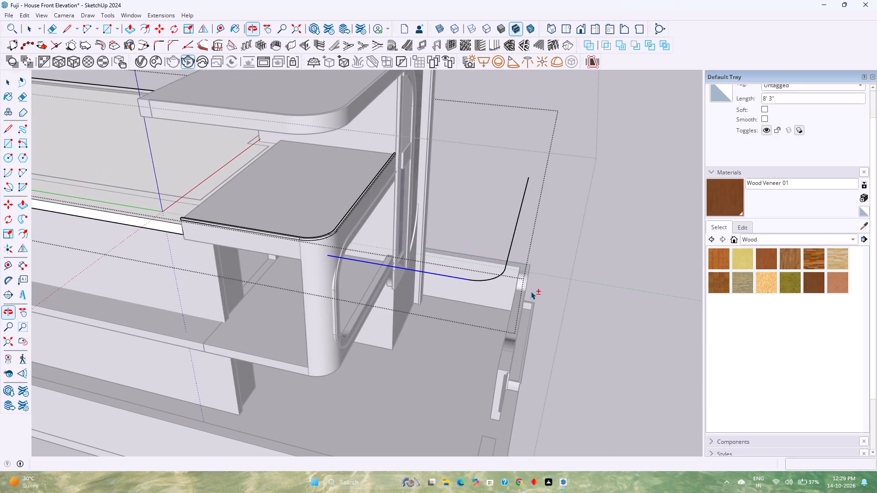
ctrl+click(486, 279)
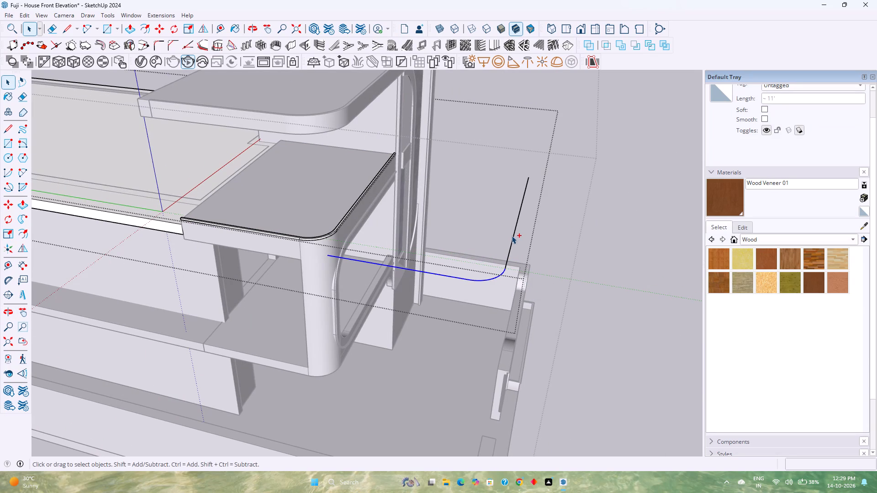
ctrl+click(512, 236)
right_click(512, 236)
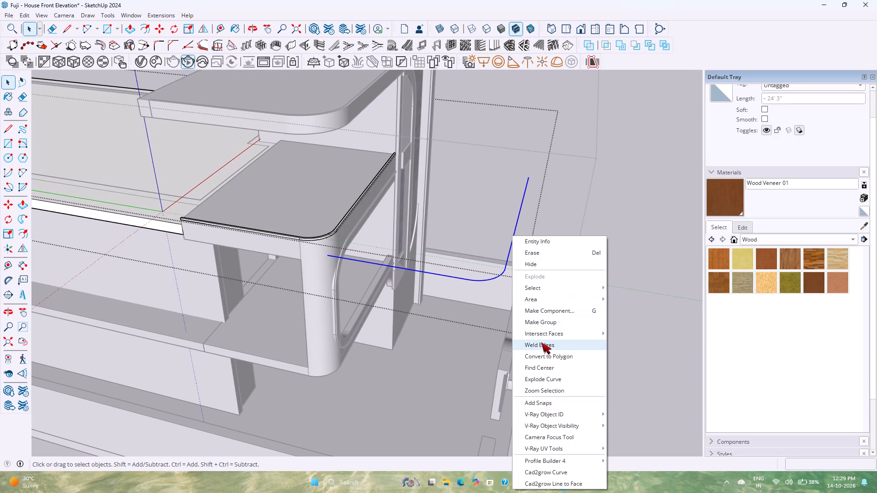
click(541, 342)
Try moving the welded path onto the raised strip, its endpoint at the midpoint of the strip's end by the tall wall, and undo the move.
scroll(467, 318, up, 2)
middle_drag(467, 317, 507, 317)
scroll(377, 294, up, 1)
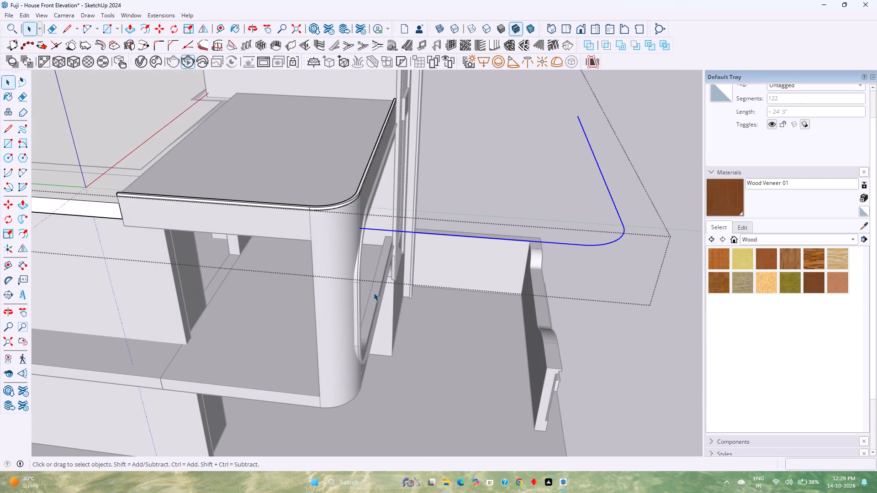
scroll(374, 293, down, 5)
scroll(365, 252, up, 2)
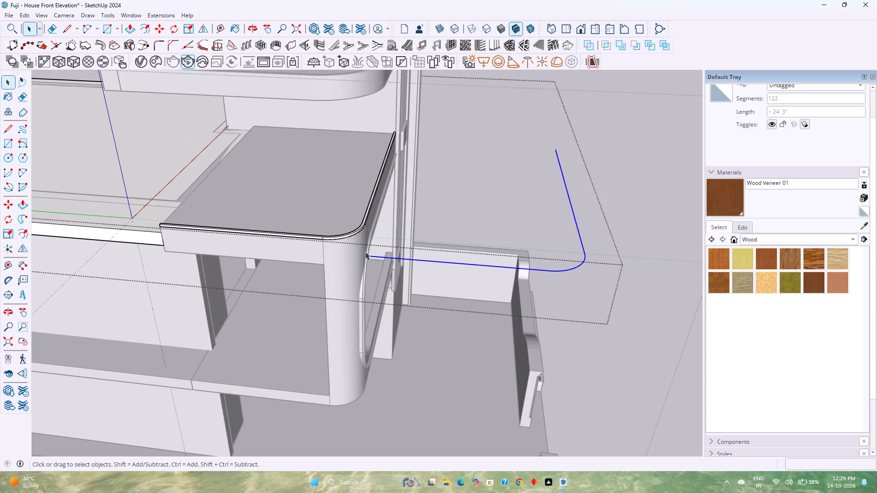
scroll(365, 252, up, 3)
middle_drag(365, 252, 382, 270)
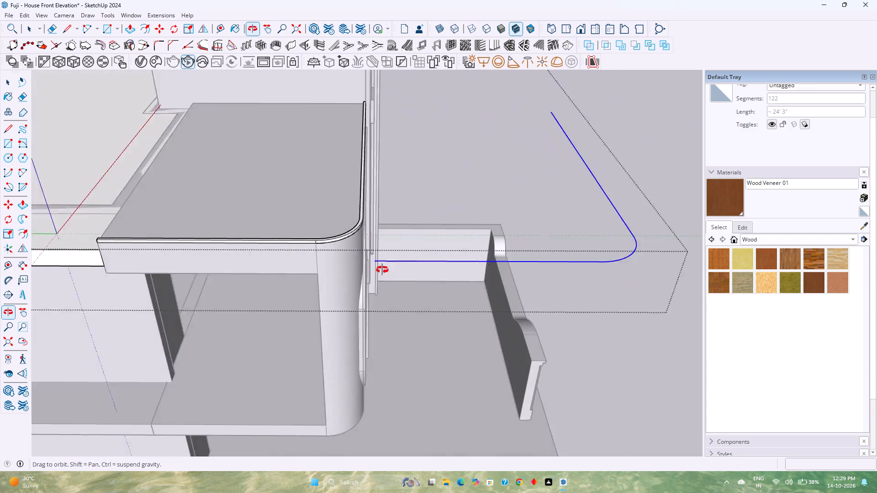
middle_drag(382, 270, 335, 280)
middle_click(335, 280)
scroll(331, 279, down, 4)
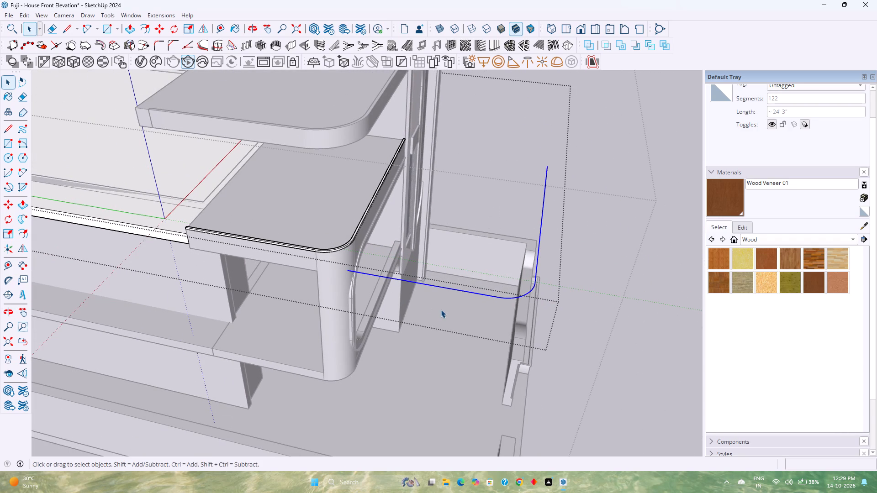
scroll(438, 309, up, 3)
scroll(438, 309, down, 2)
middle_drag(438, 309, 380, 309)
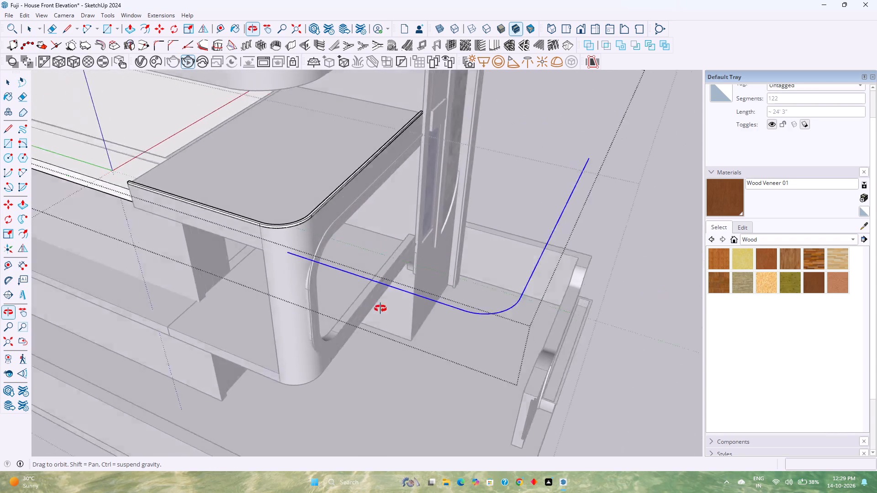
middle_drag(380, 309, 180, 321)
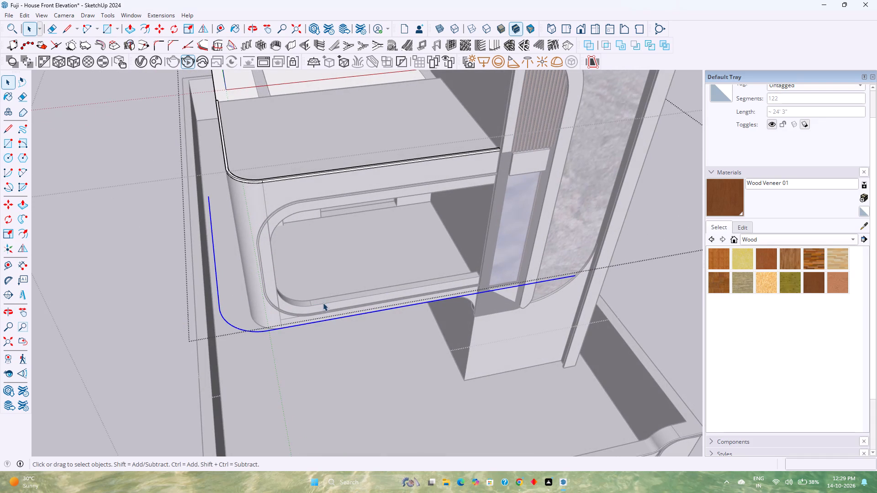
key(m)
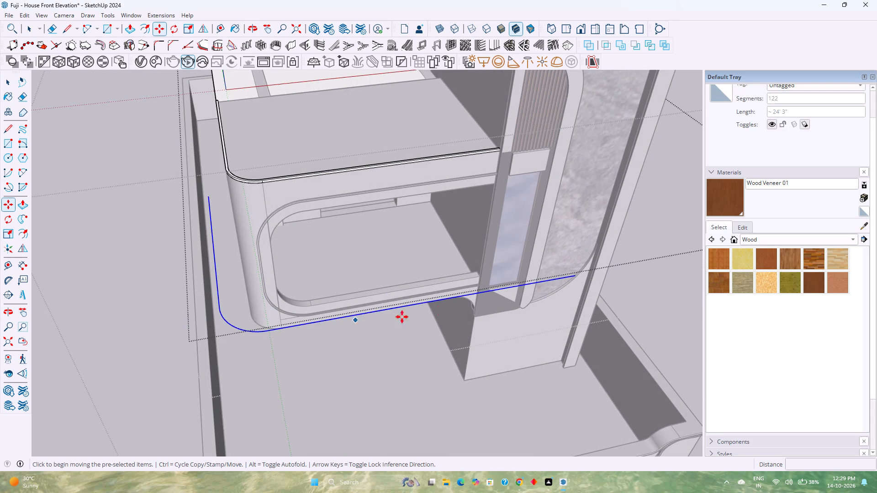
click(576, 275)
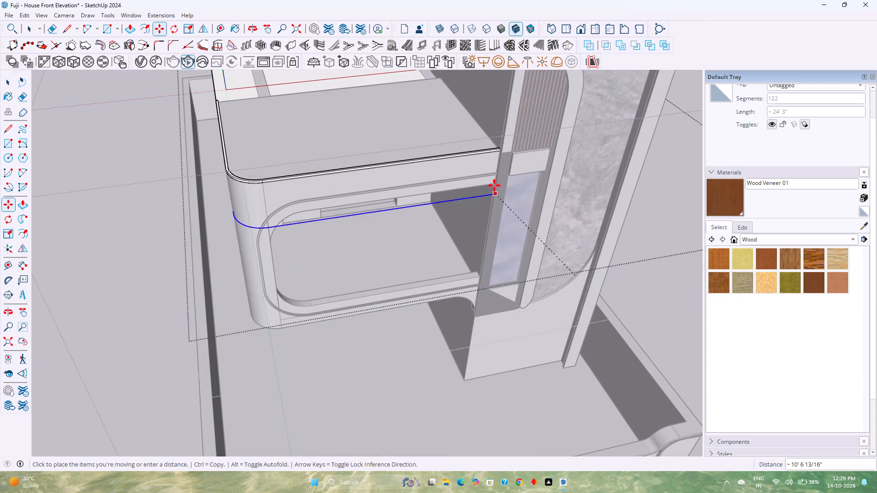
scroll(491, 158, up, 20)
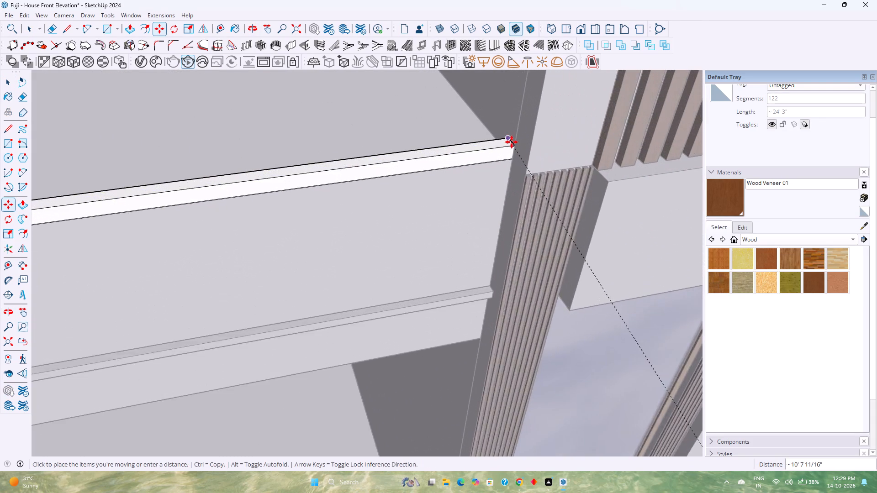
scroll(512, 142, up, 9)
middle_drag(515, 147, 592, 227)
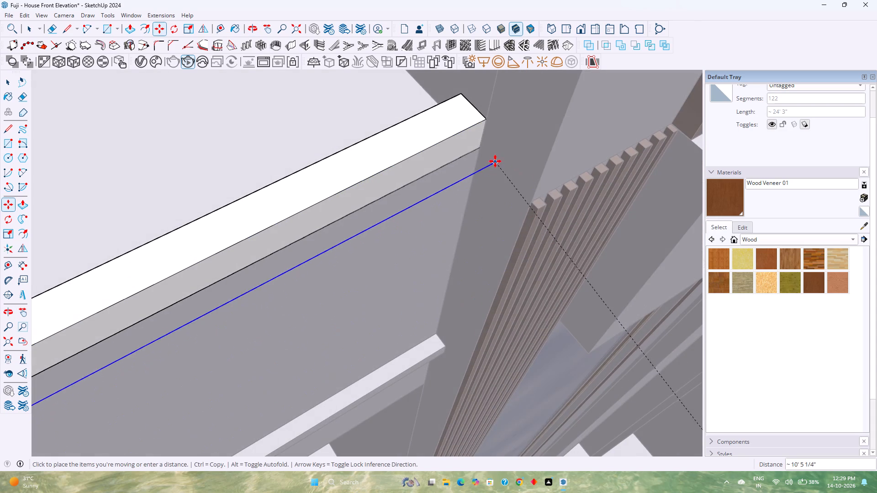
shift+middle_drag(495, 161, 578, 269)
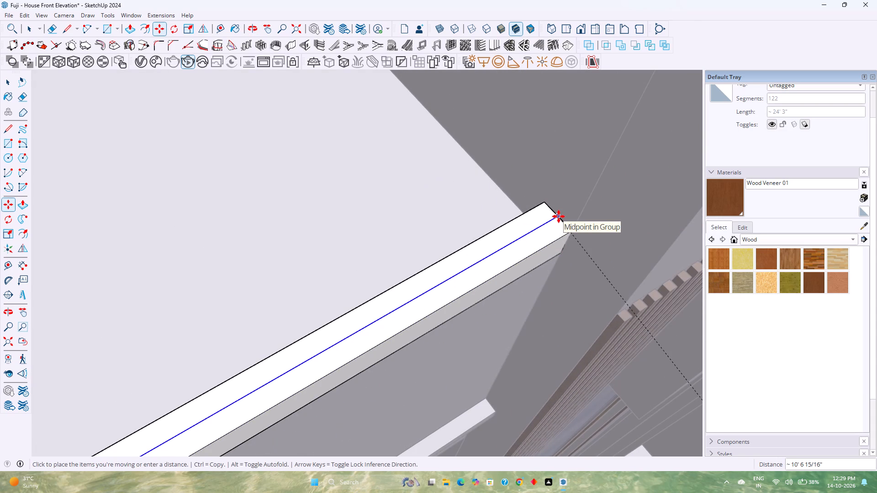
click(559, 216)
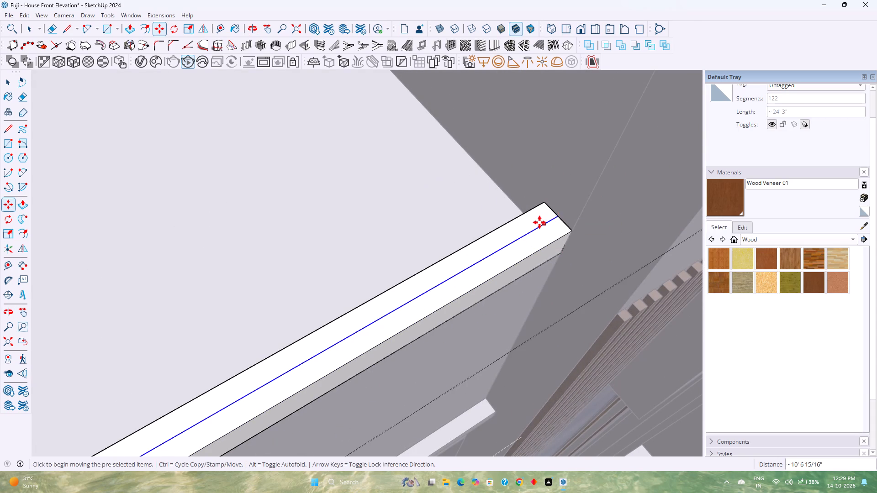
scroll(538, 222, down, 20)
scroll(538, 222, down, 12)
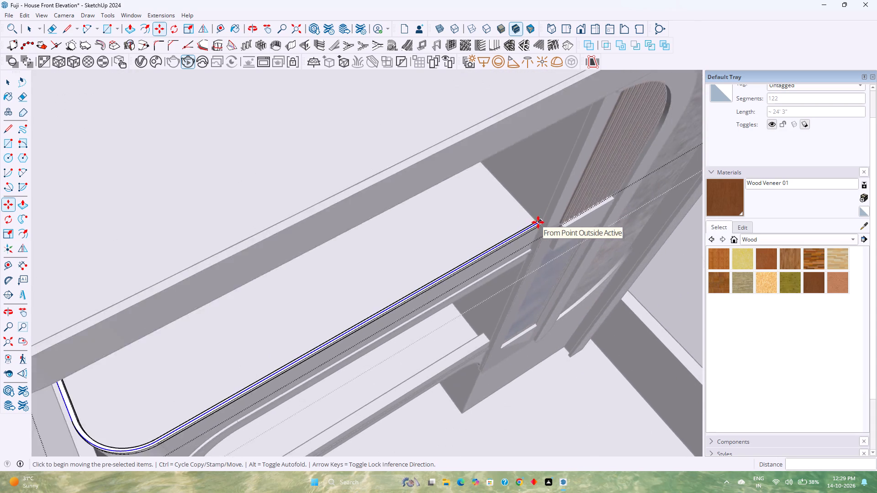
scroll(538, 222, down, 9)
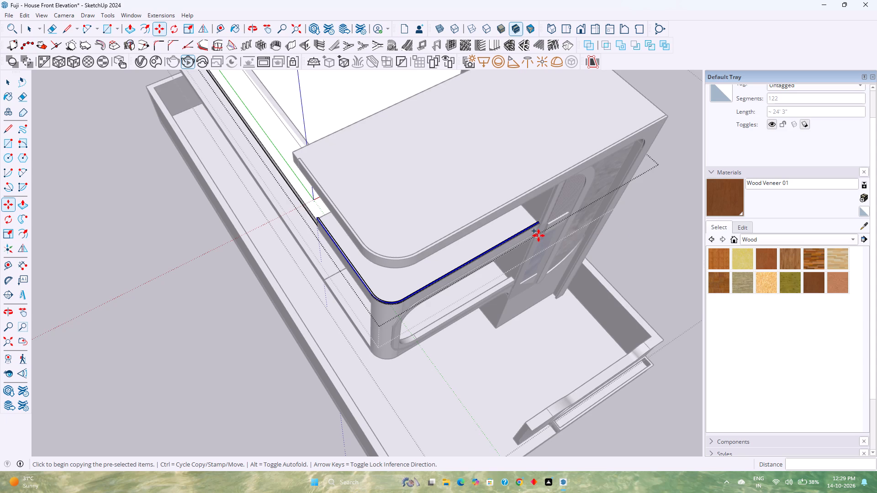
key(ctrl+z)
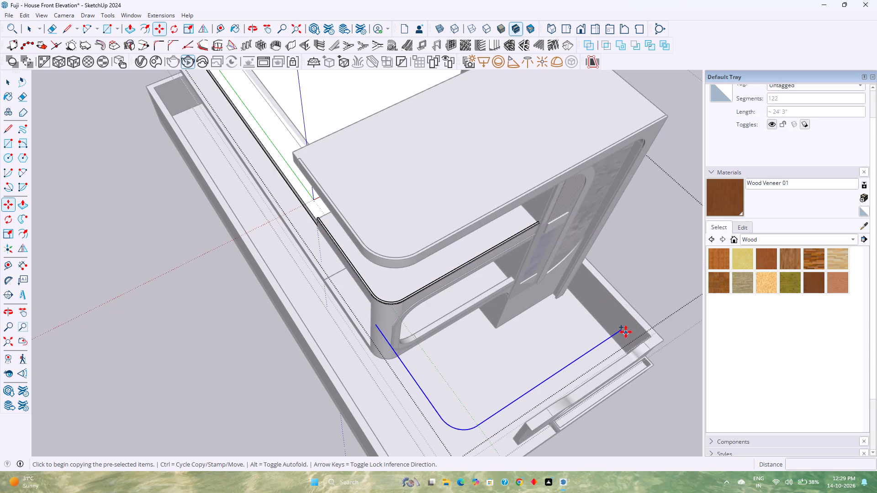
Copy the welded path onto the raised strip's top, placing its endpoint at the midpoint of the strip's end edge by the tall wall.
click(623, 330)
scroll(560, 256, up, 1)
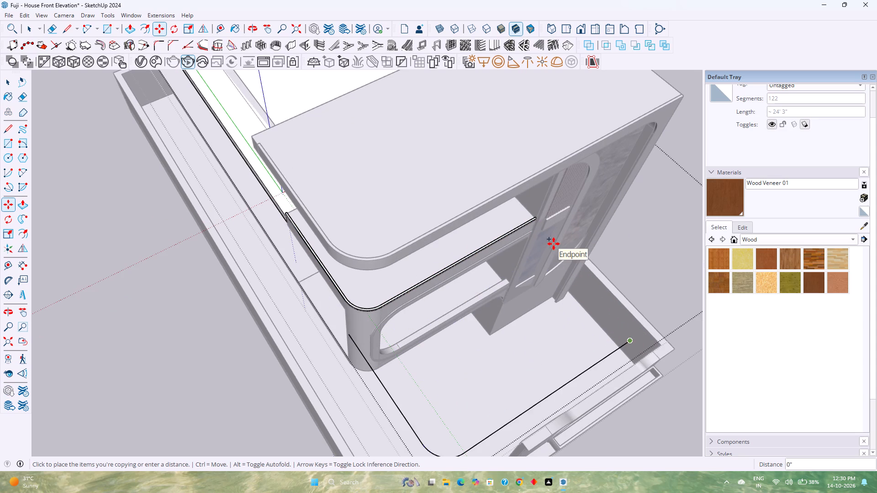
scroll(539, 236, up, 19)
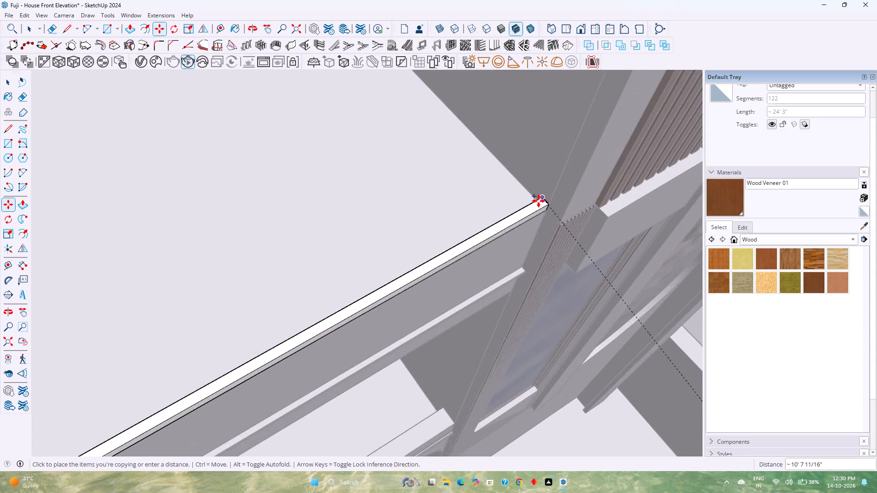
scroll(539, 201, up, 10)
click(565, 201)
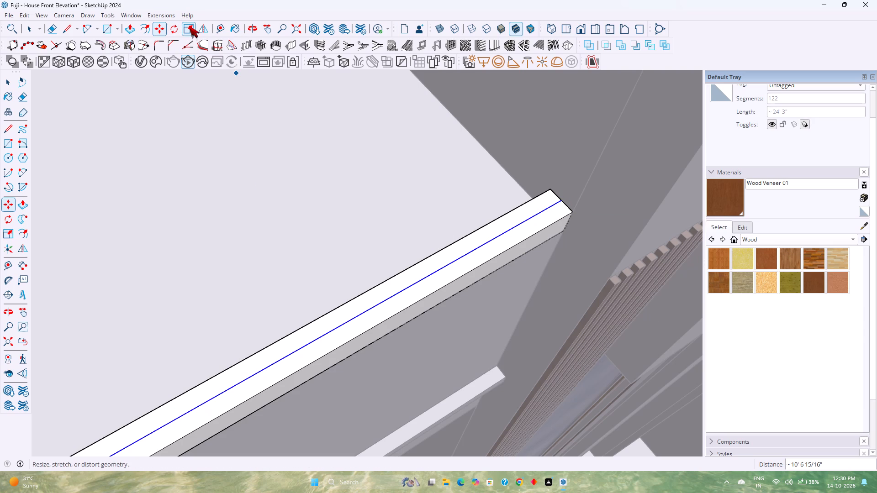
Offset the copied centre path 5 mm toward the inner side of the raised strip's top.
click(138, 26)
scroll(546, 220, up, 1)
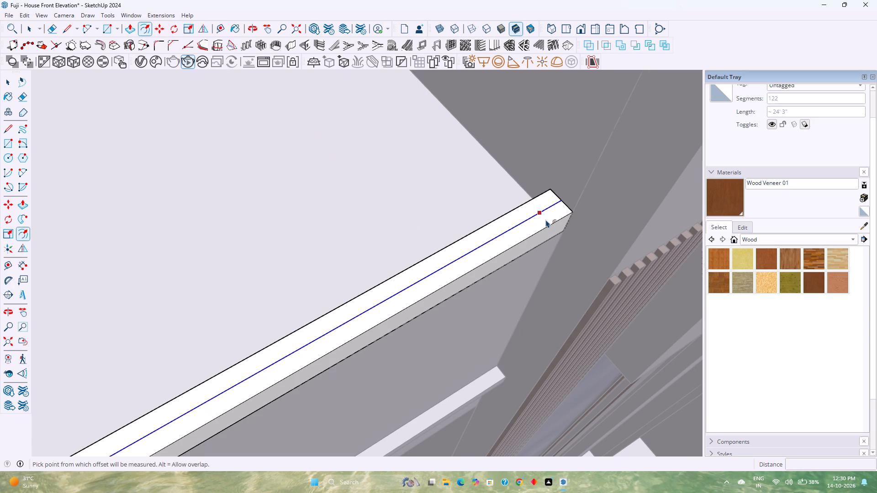
scroll(546, 220, up, 7)
click(536, 210)
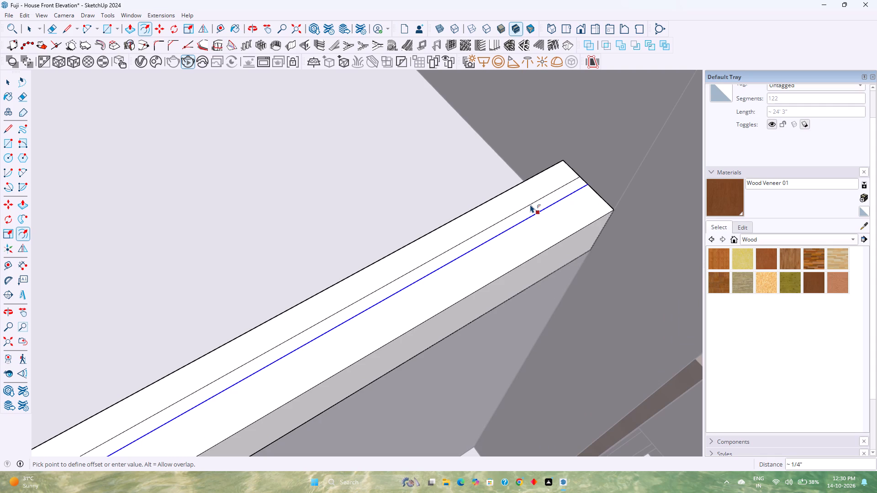
key(5)
text(mm)
key(Return)
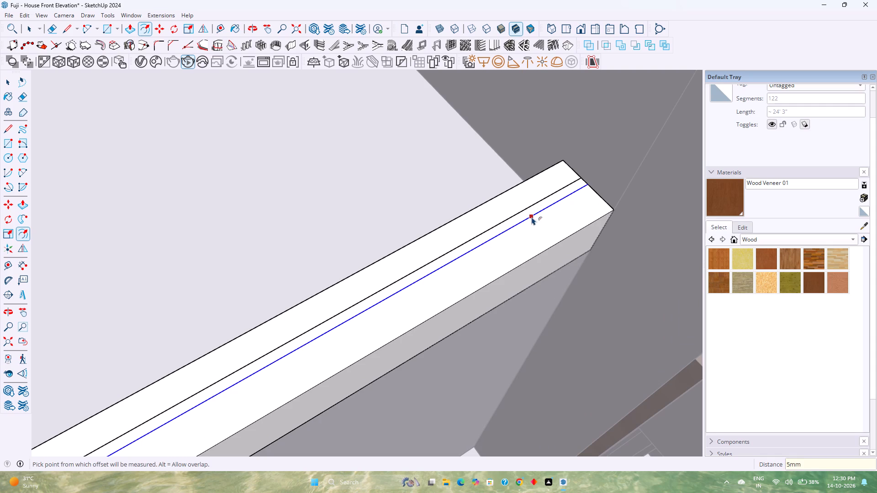
Offset the same centre path 5 mm toward the outer side of the raised strip's top.
click(532, 217)
key(5)
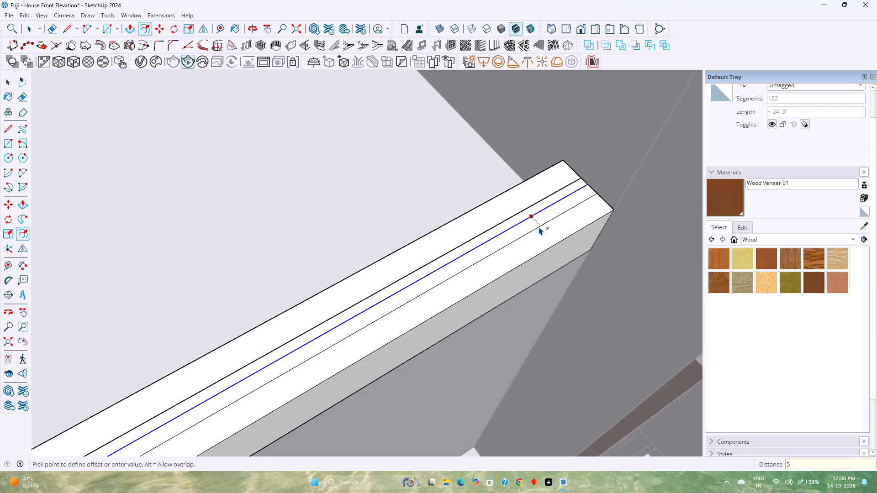
text(mm)
key(Return)
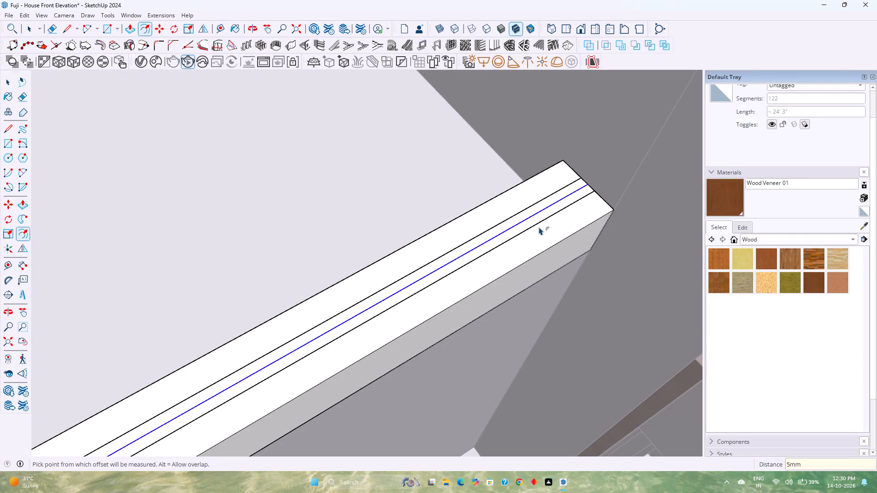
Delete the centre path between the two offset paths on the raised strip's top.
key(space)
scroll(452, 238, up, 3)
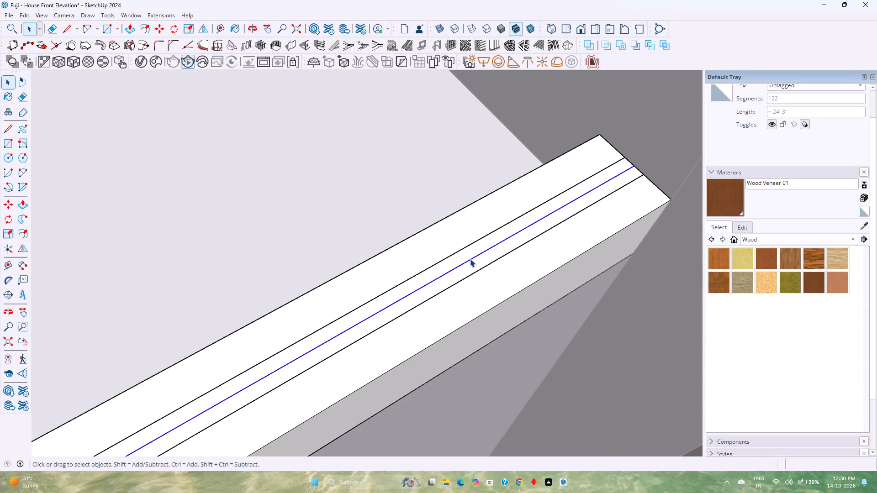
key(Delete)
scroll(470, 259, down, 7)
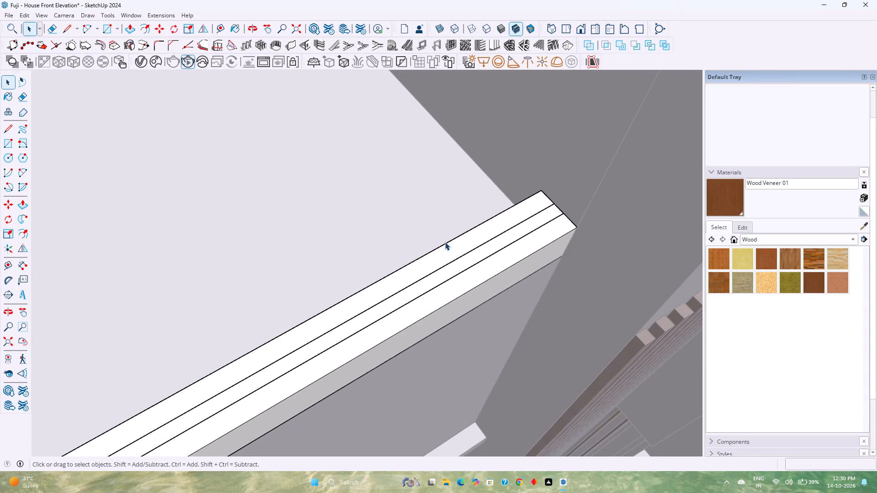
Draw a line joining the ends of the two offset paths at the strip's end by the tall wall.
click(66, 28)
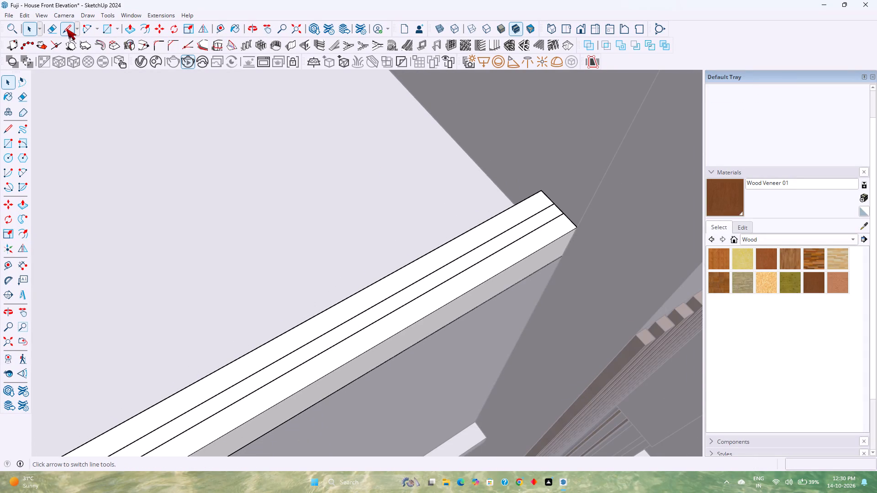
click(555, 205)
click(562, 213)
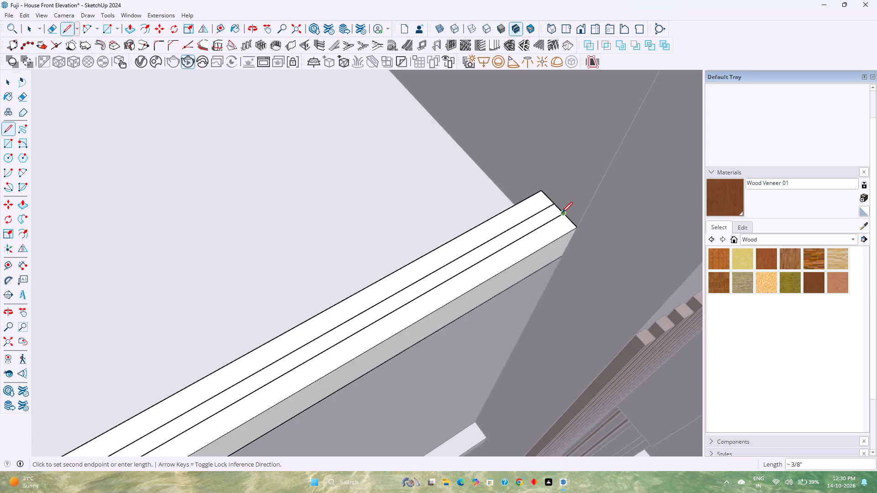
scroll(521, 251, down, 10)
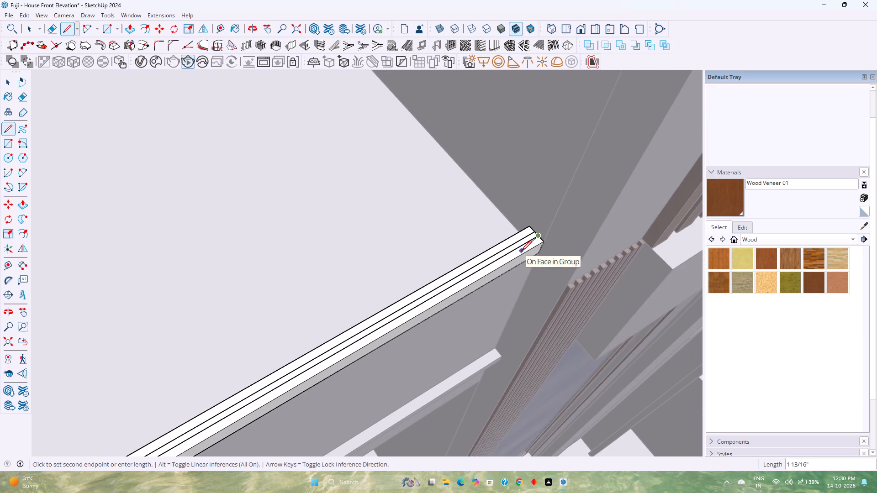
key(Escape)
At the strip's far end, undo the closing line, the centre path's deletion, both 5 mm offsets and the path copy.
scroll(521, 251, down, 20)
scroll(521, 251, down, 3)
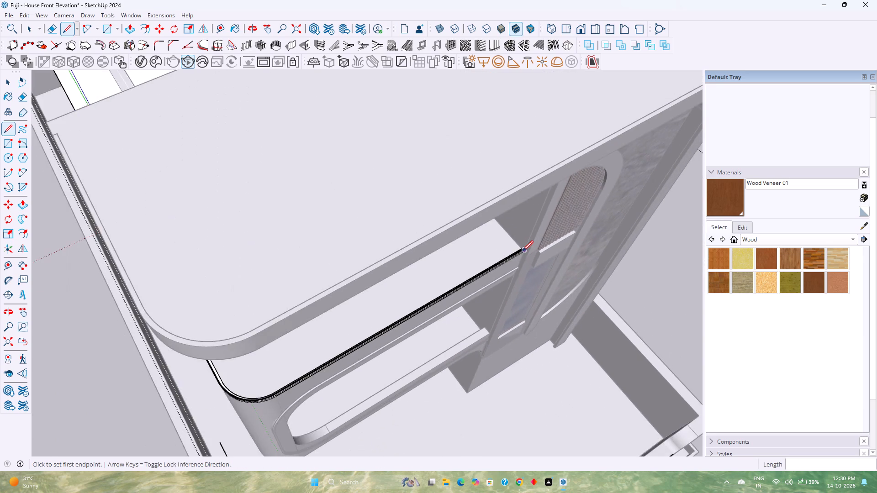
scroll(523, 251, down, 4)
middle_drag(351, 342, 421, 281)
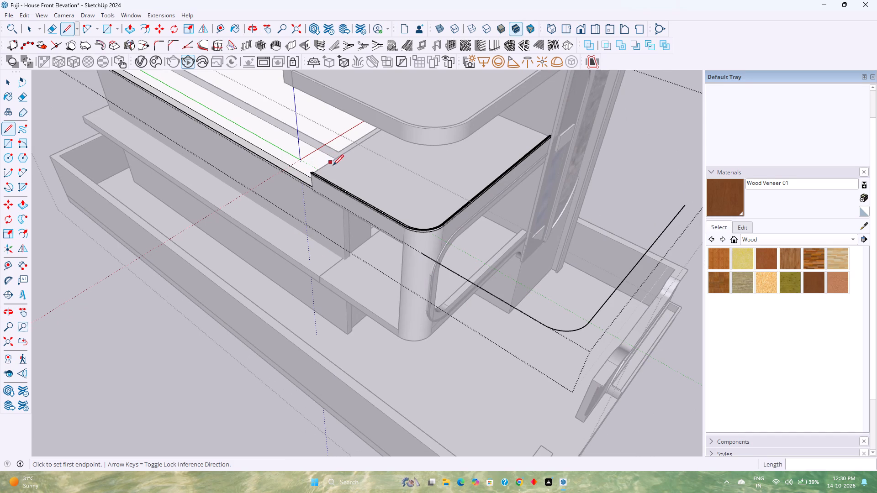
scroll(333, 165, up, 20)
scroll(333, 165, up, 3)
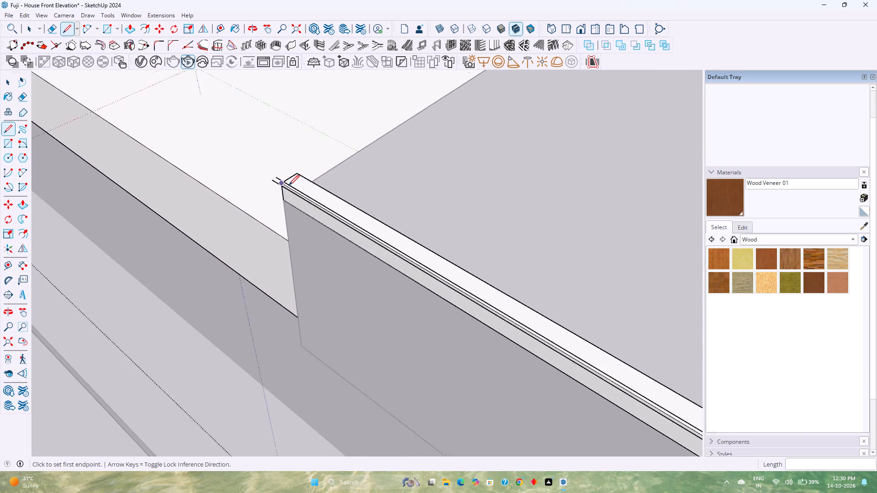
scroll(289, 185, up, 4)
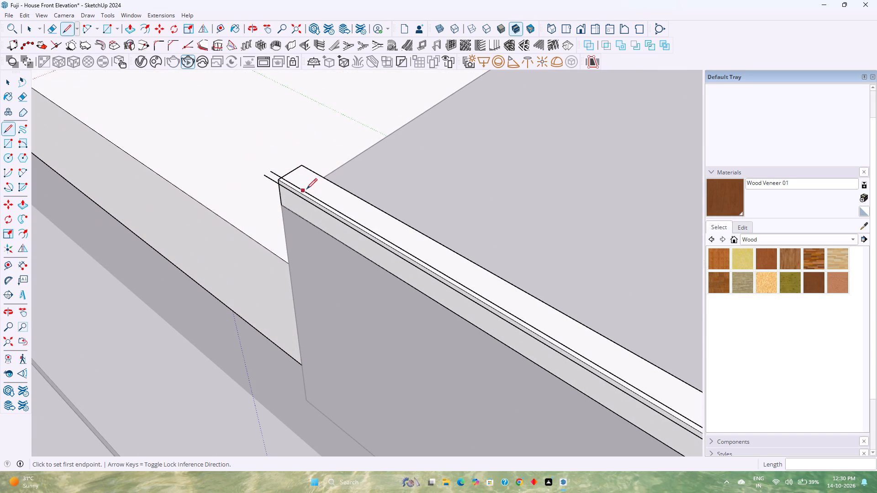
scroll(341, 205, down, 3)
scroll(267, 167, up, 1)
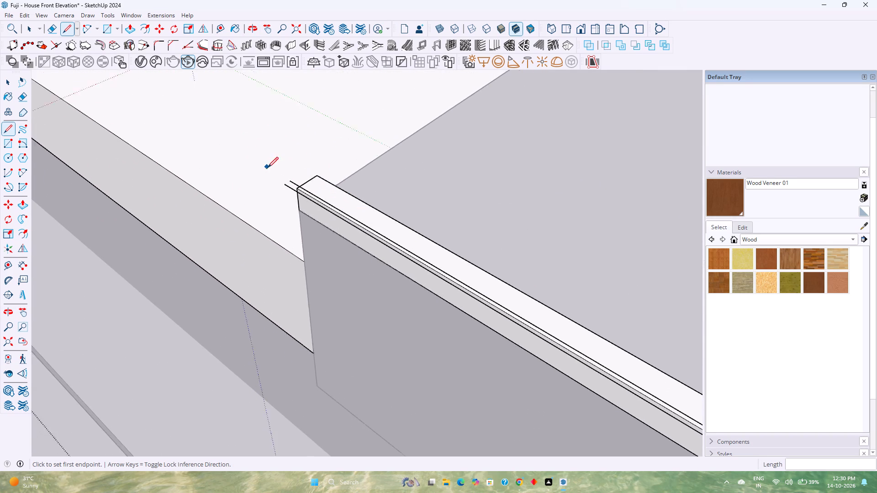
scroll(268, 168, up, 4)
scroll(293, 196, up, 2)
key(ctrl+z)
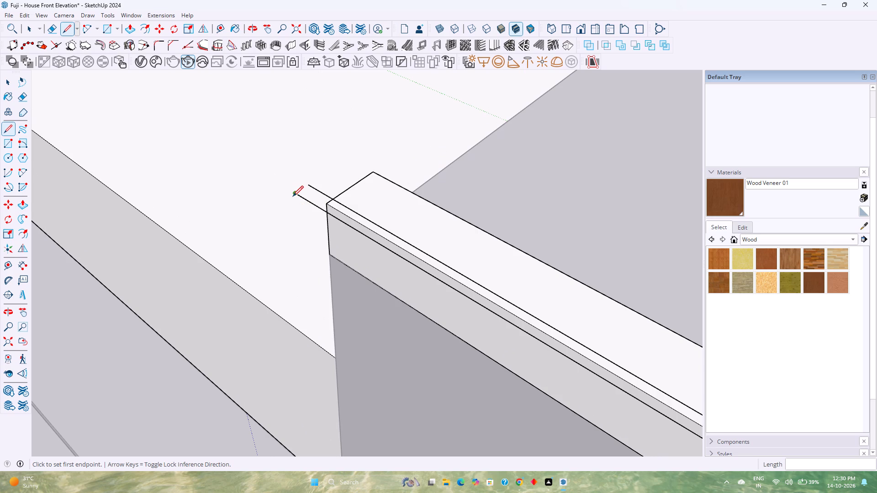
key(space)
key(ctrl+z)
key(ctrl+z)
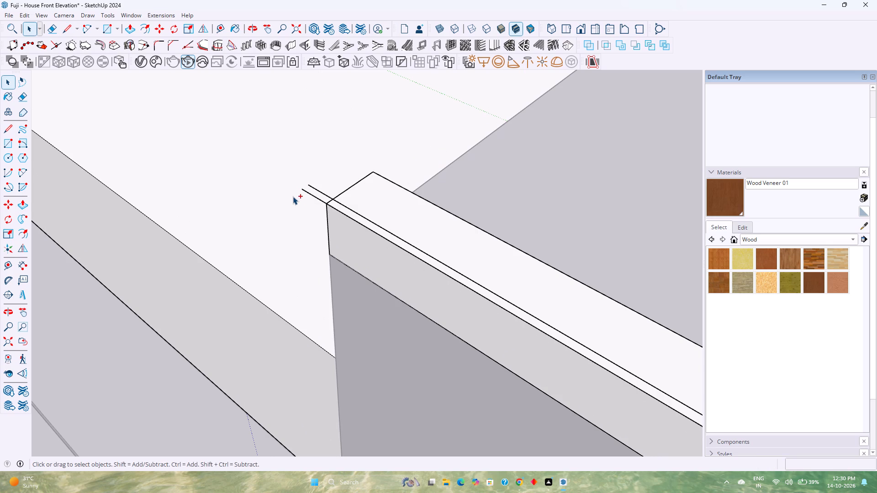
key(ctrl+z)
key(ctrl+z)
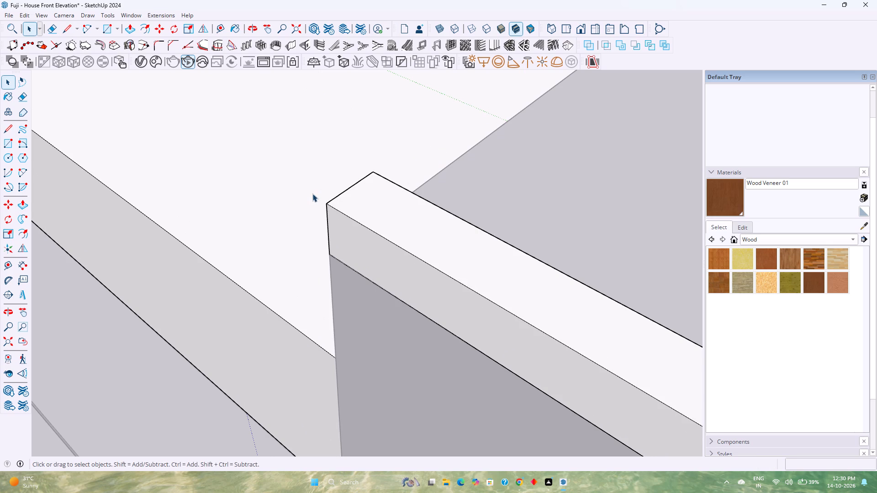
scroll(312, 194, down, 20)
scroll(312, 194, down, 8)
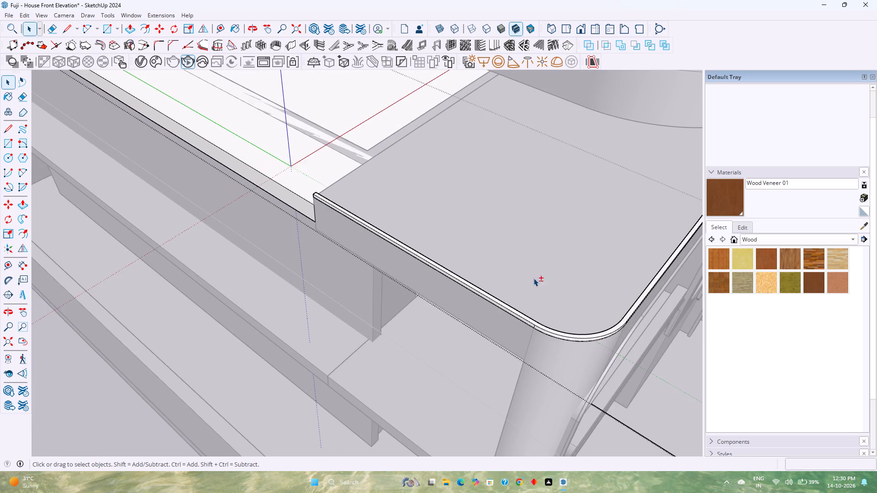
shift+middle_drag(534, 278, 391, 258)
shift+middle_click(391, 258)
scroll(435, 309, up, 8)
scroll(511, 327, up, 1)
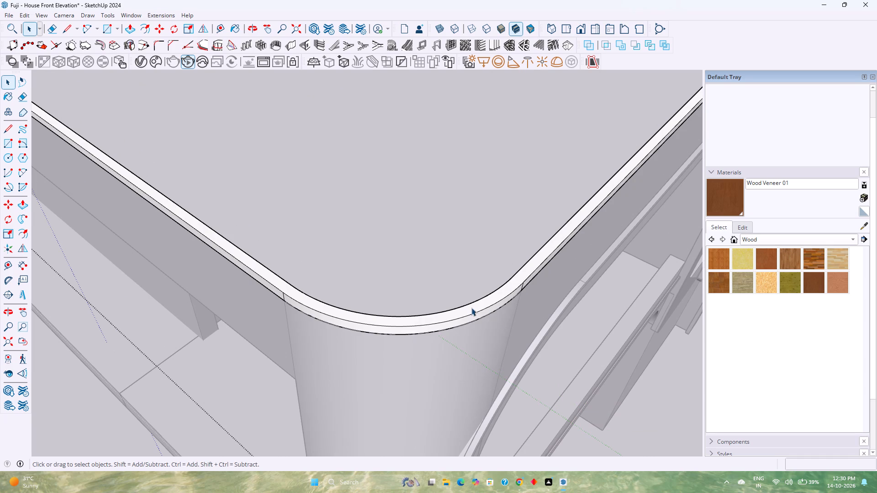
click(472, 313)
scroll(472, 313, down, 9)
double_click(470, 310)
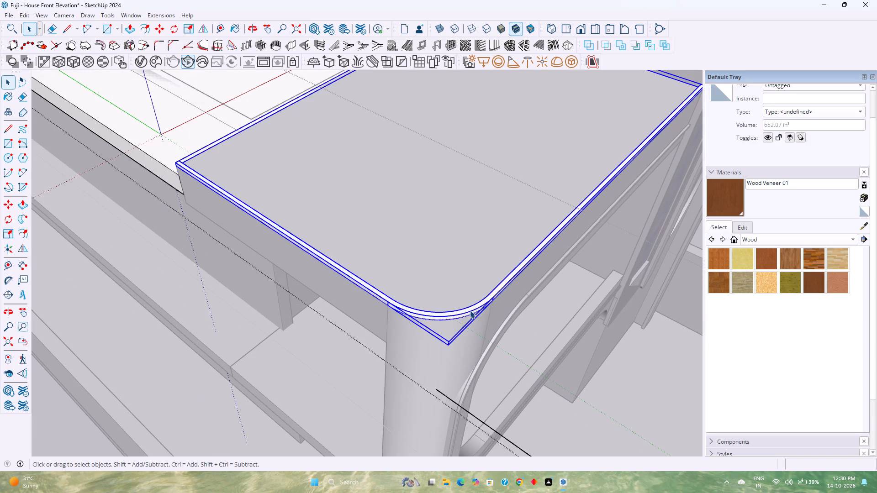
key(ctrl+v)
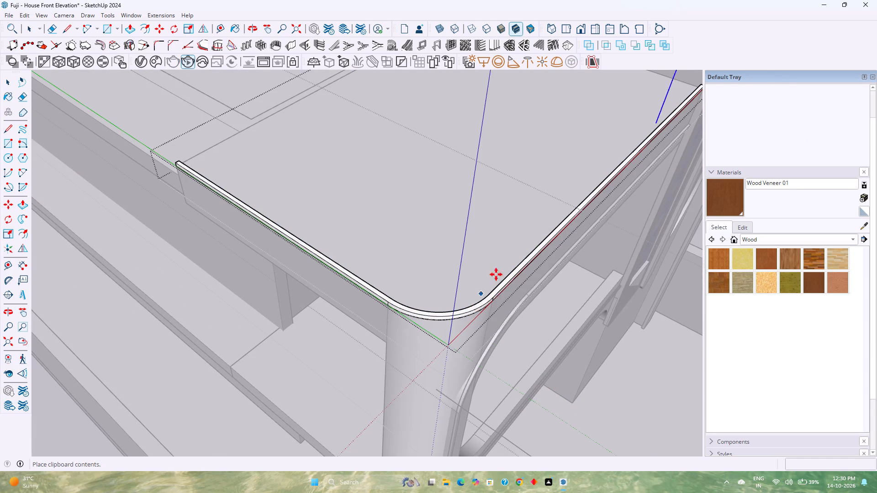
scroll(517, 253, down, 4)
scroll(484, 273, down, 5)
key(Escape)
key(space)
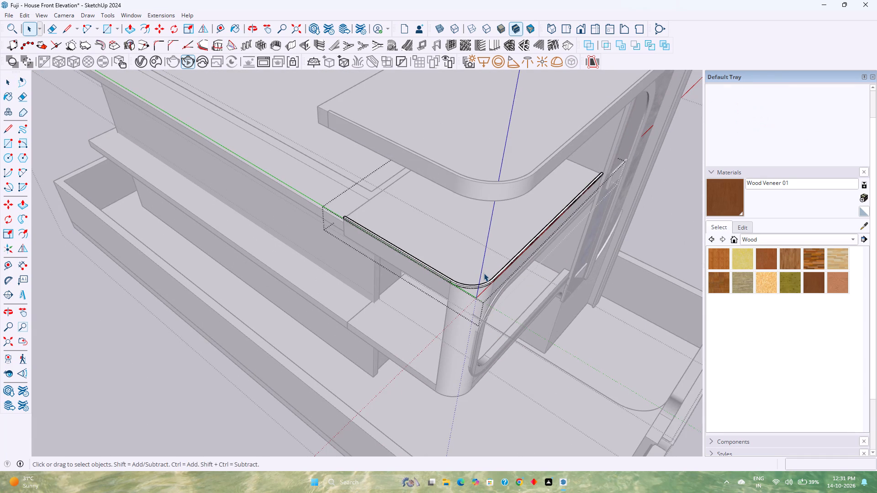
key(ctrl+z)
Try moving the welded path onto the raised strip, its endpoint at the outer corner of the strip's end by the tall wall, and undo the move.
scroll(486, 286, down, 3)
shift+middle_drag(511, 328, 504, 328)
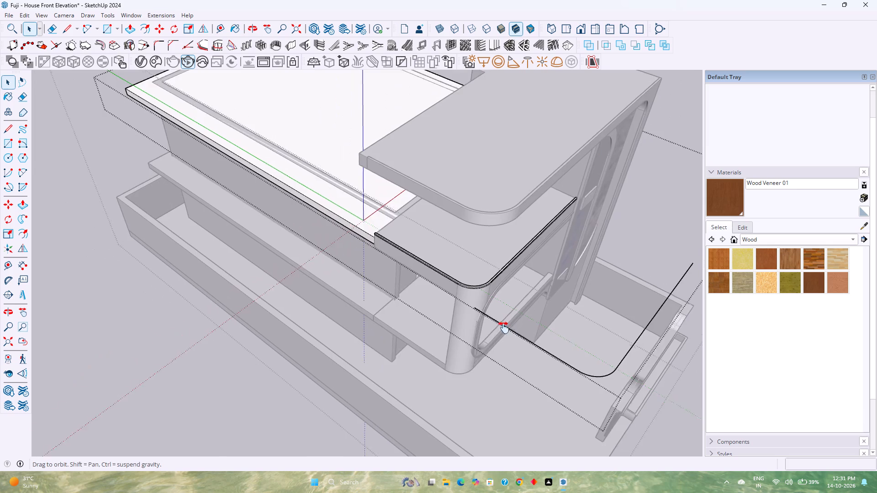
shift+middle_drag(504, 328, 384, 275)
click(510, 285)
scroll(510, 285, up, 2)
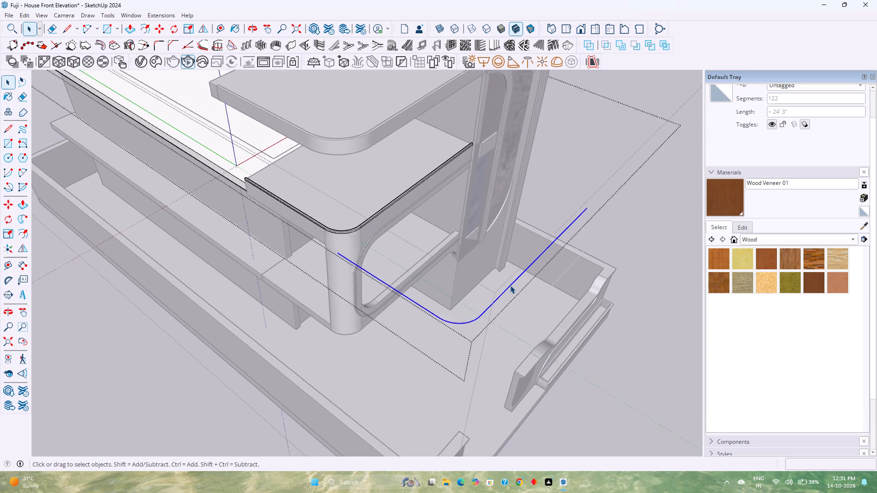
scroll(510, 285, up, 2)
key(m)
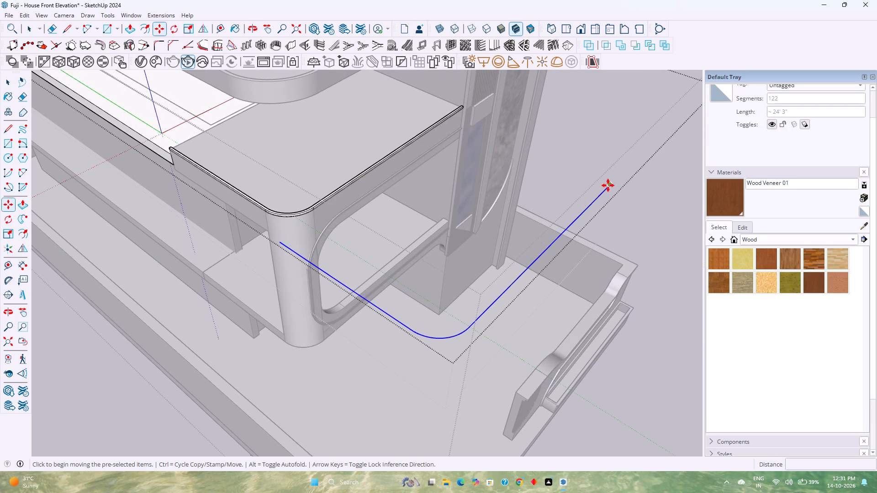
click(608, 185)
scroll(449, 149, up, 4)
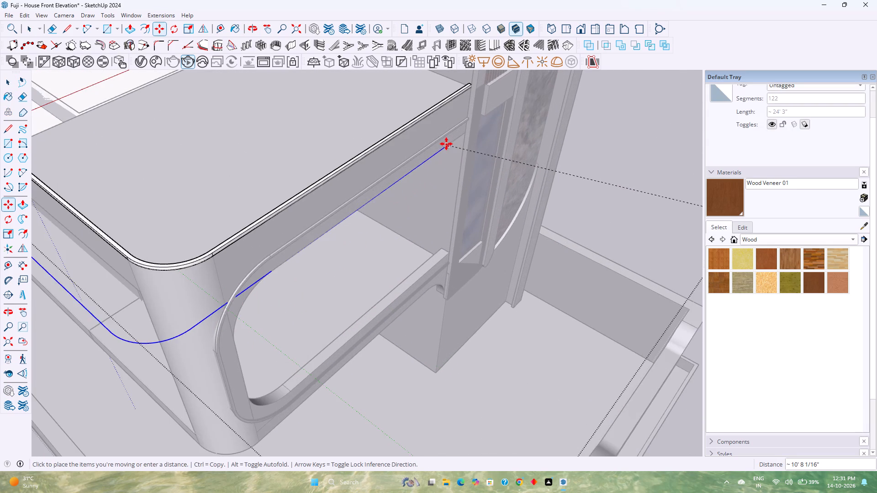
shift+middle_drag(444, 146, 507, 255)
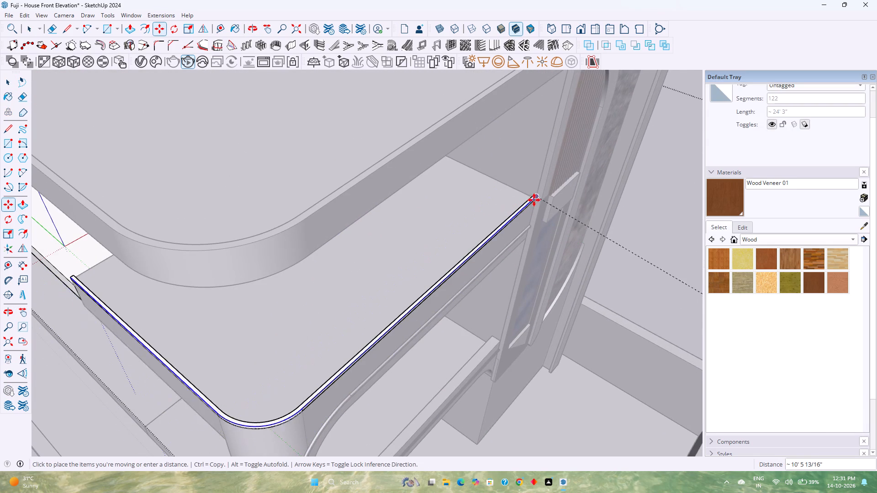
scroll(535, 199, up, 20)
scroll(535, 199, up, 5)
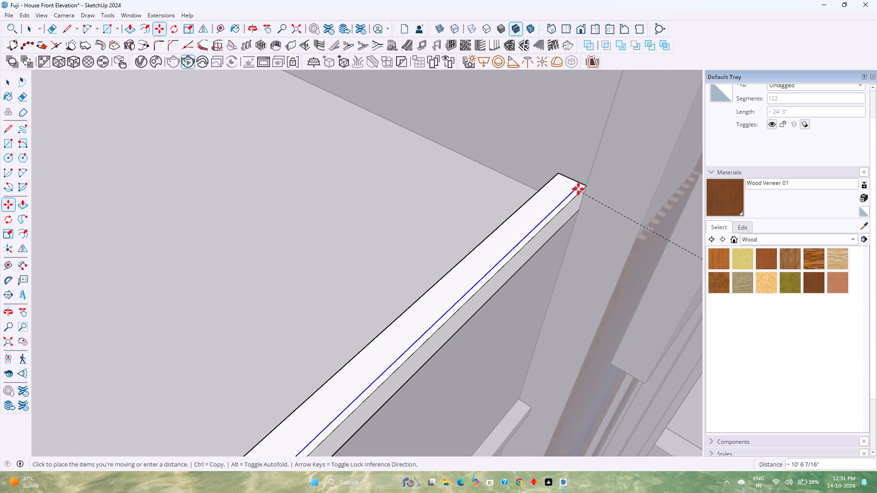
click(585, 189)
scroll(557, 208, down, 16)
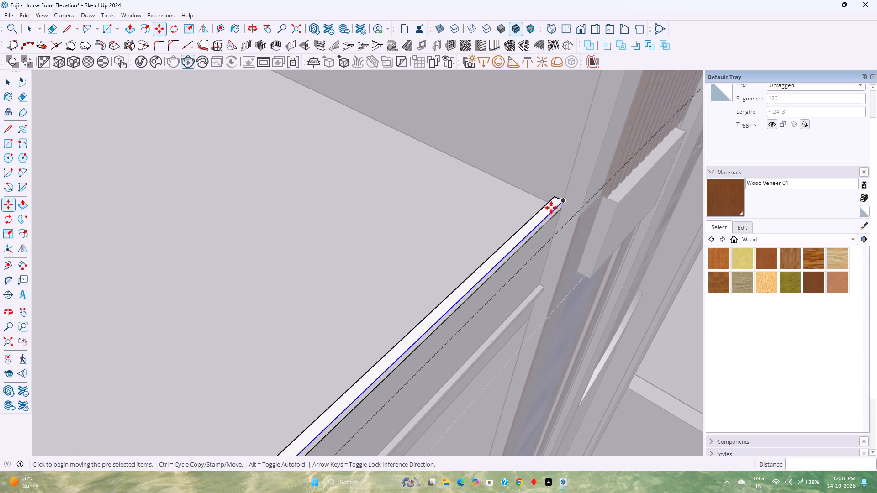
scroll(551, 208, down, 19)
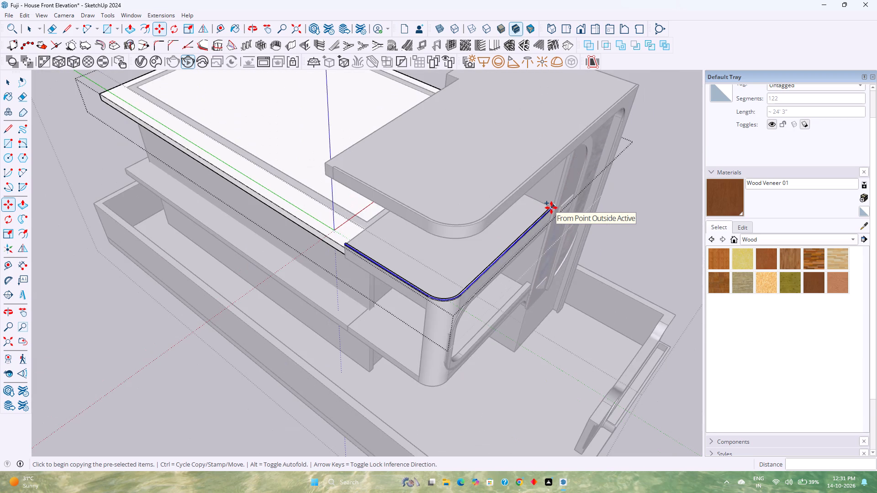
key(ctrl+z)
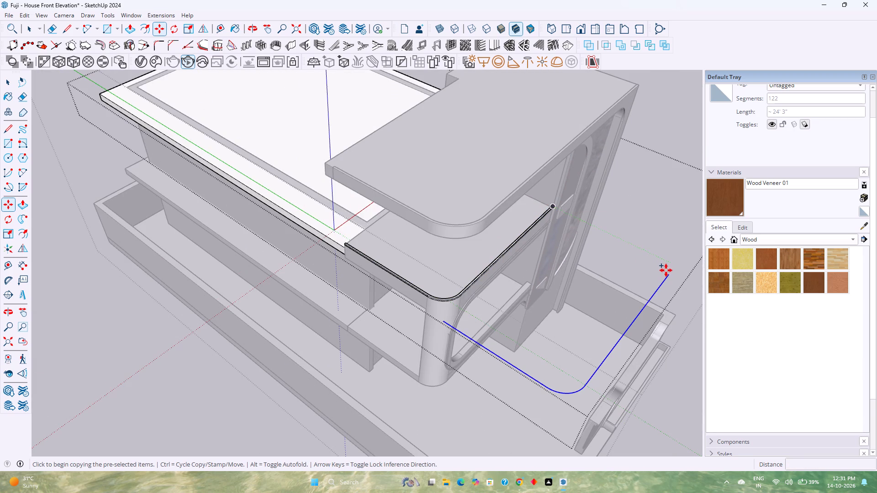
Copy the welded path onto the raised strip's outer top edge, placing its endpoint at the outer end corner by the tall wall.
click(668, 275)
scroll(552, 215, up, 2)
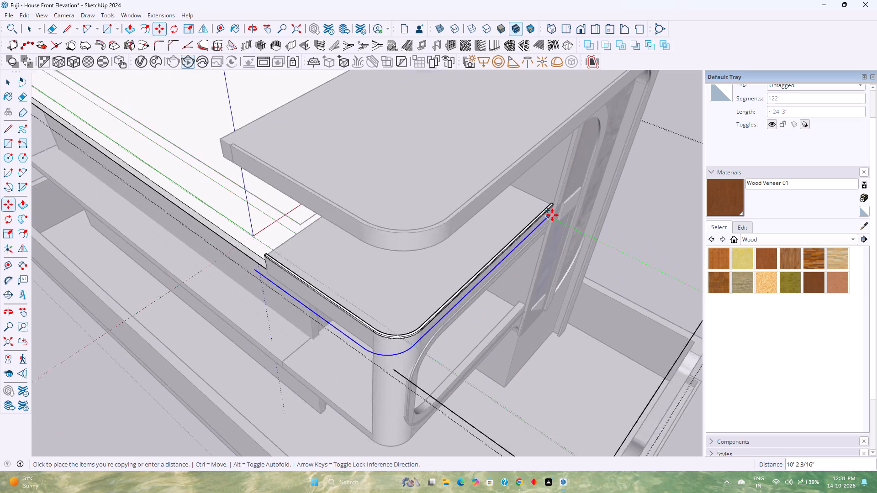
scroll(552, 215, up, 9)
scroll(565, 198, up, 16)
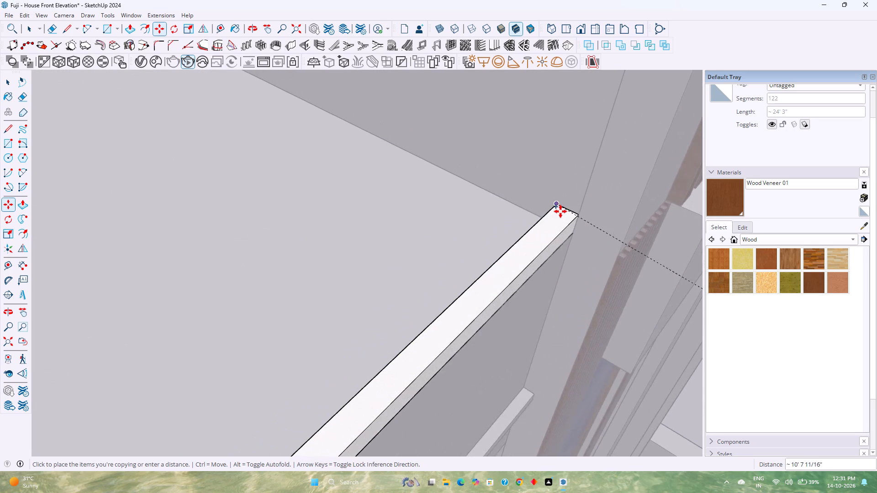
scroll(560, 211, up, 14)
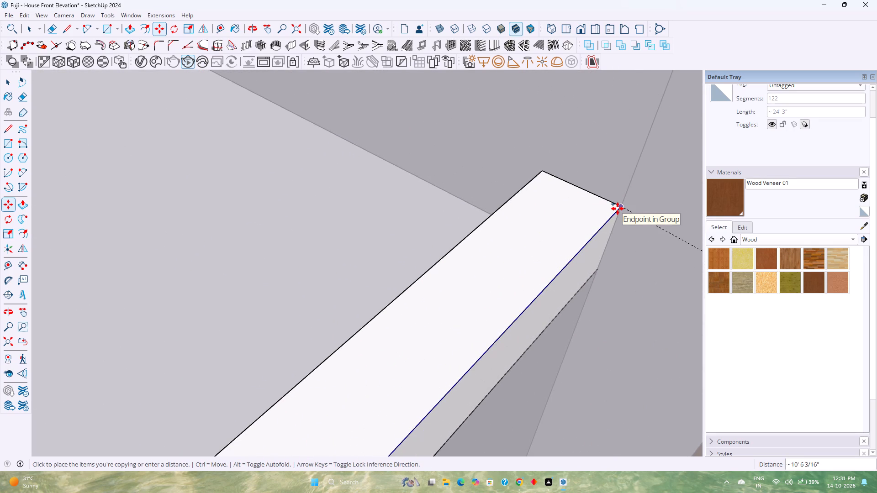
click(618, 209)
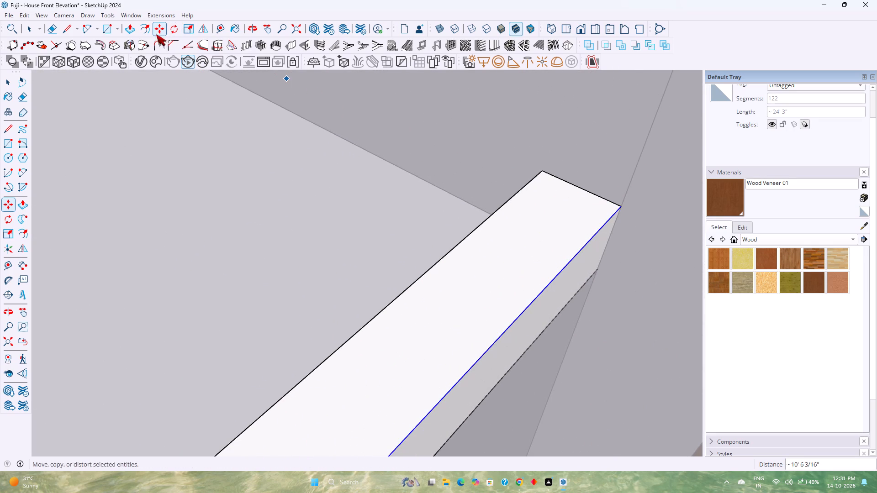
Offset the copied path inward 3/4" to the midpoint of the strip's end edge by the tall wall.
click(149, 31)
click(541, 295)
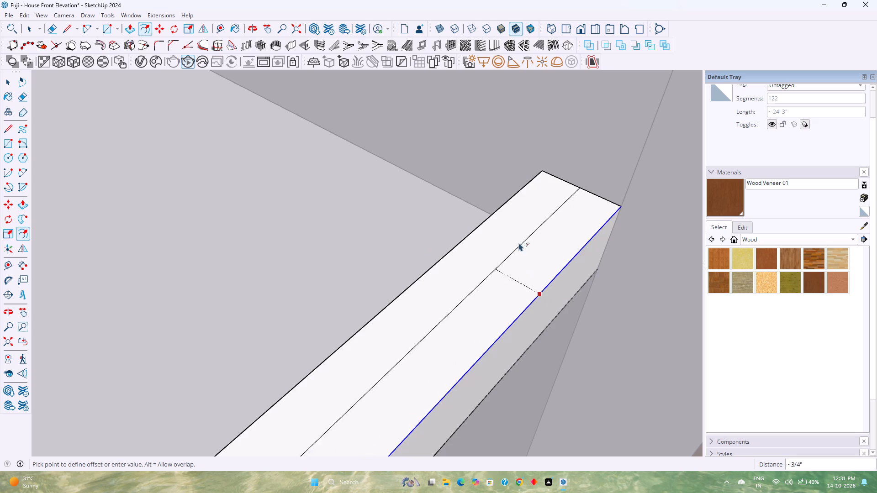
click(581, 188)
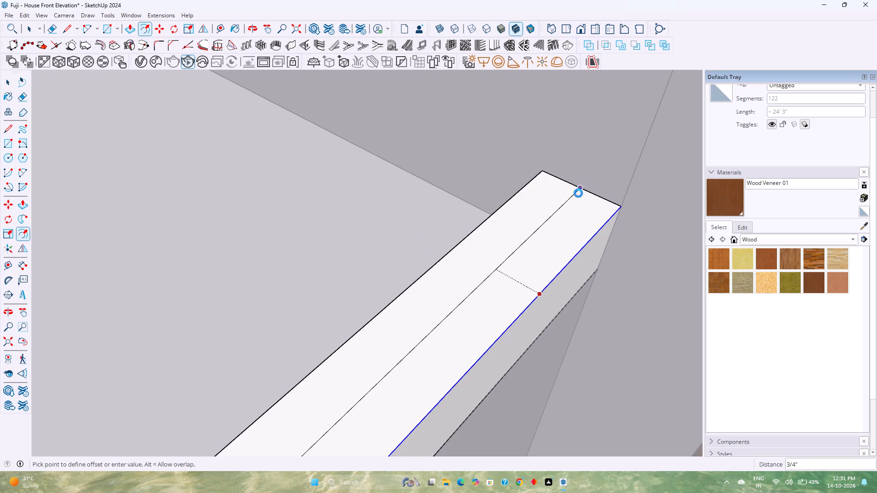
key(space)
Delete the copied path along the raised strip's outer top edge, keeping the centred offset path.
click(562, 268)
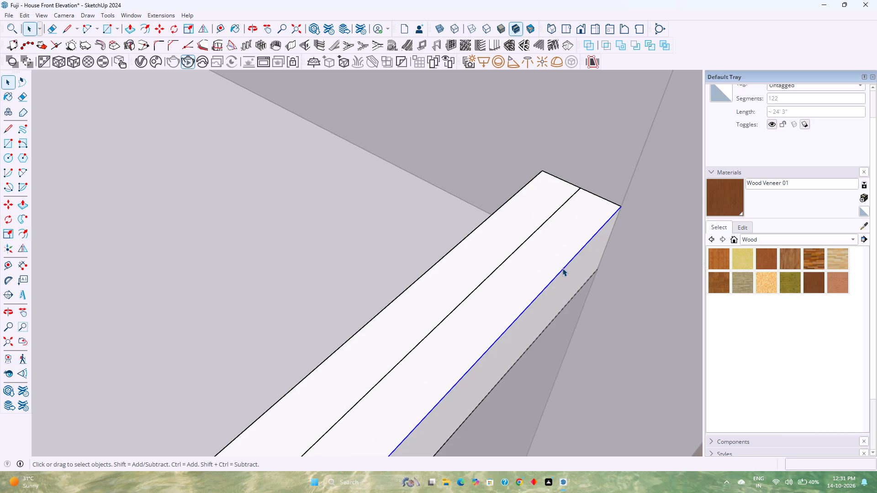
key(Delete)
scroll(524, 254, down, 6)
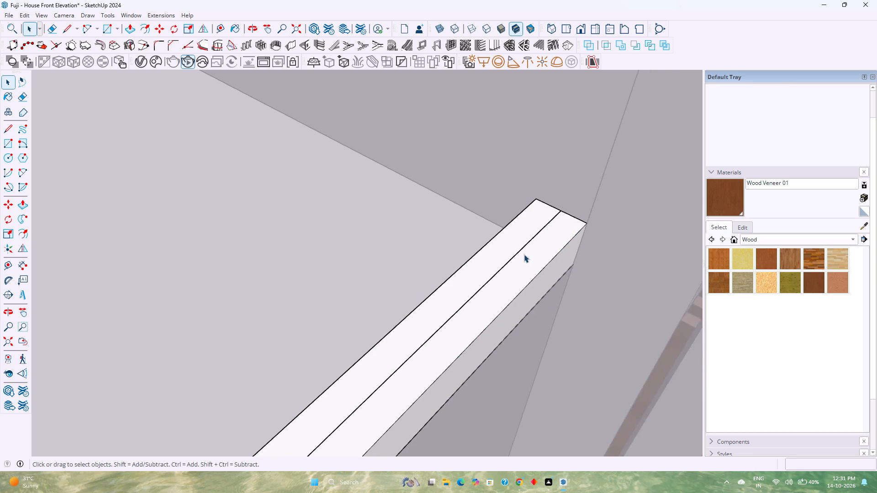
Offset the raised strip's centred path 5 mm to each side.
scroll(524, 254, down, 20)
scroll(524, 254, down, 19)
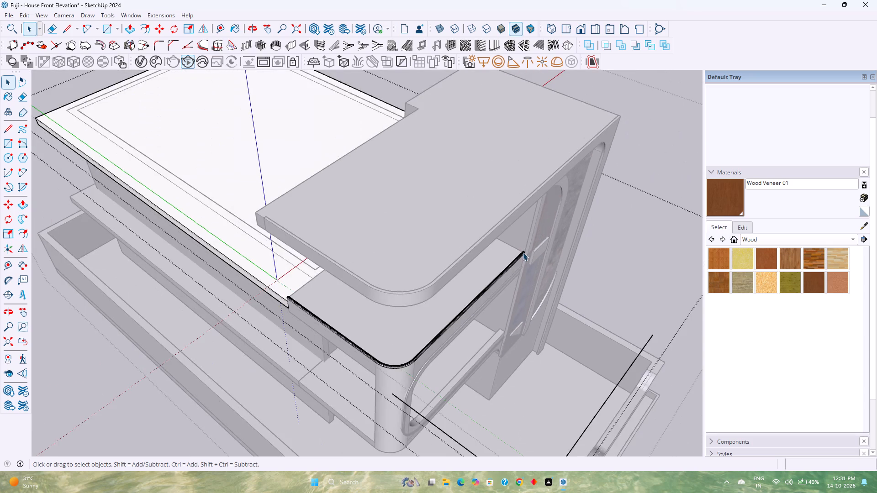
scroll(518, 275, up, 15)
scroll(562, 237, up, 2)
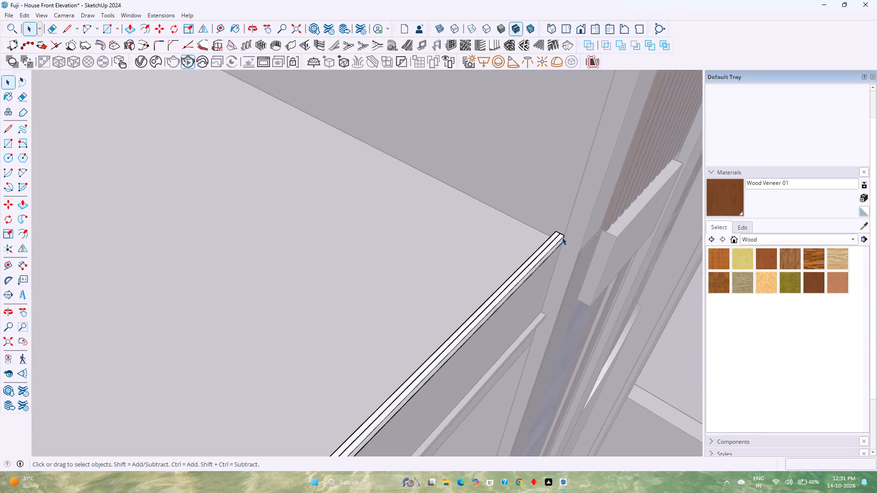
scroll(562, 237, up, 10)
click(550, 239)
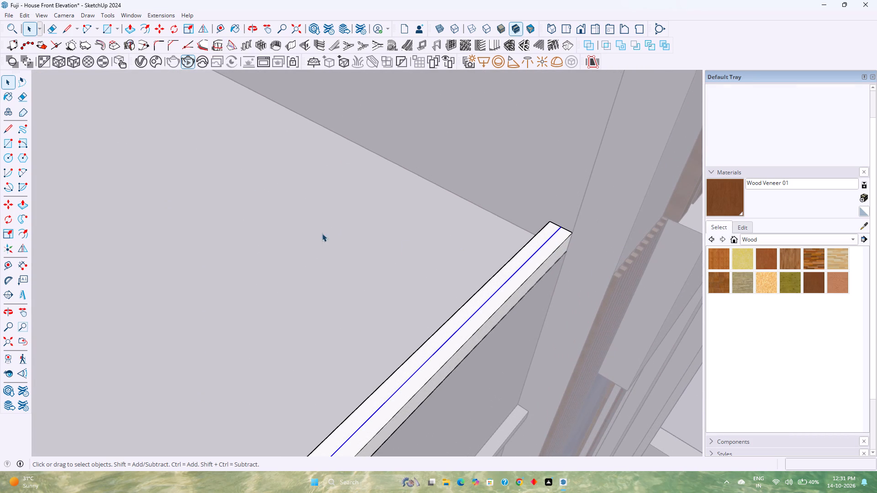
click(142, 31)
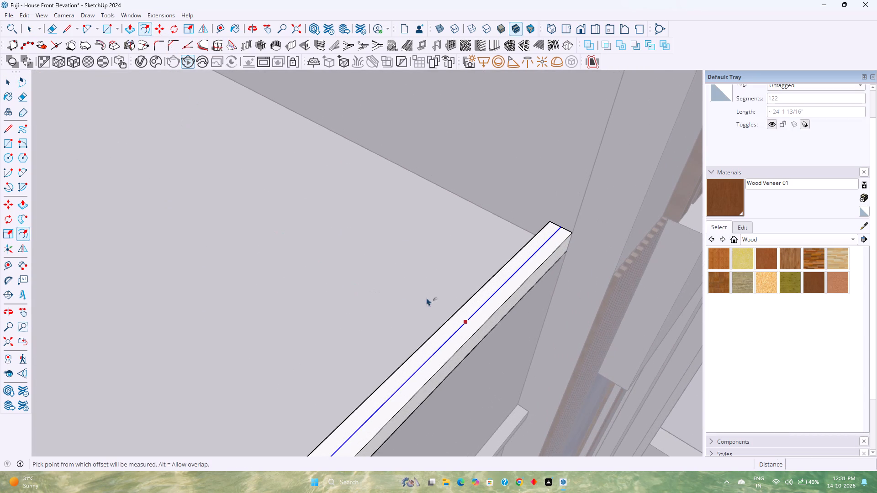
click(477, 307)
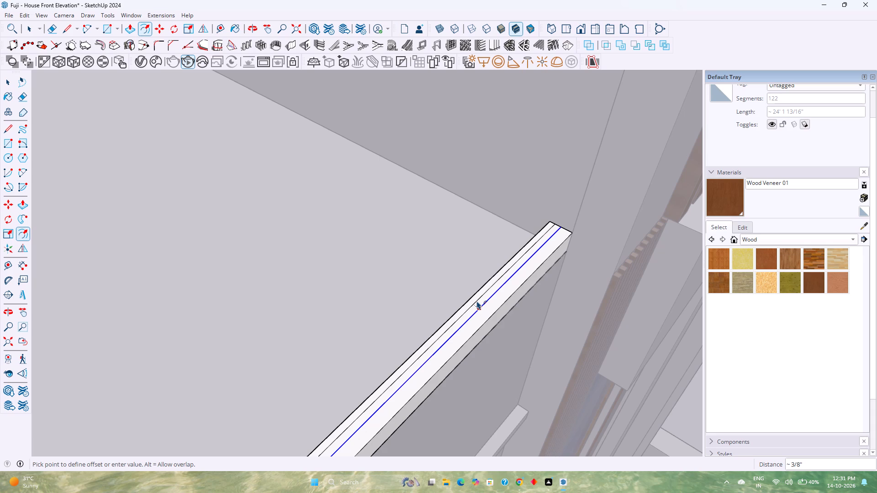
text(5mm)
key(Return)
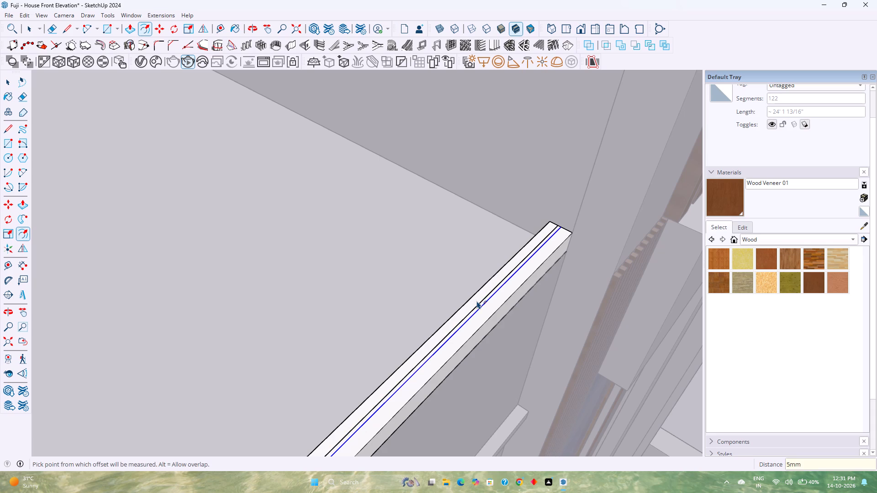
scroll(478, 304, up, 7)
click(487, 310)
text(5mm)
key(Return)
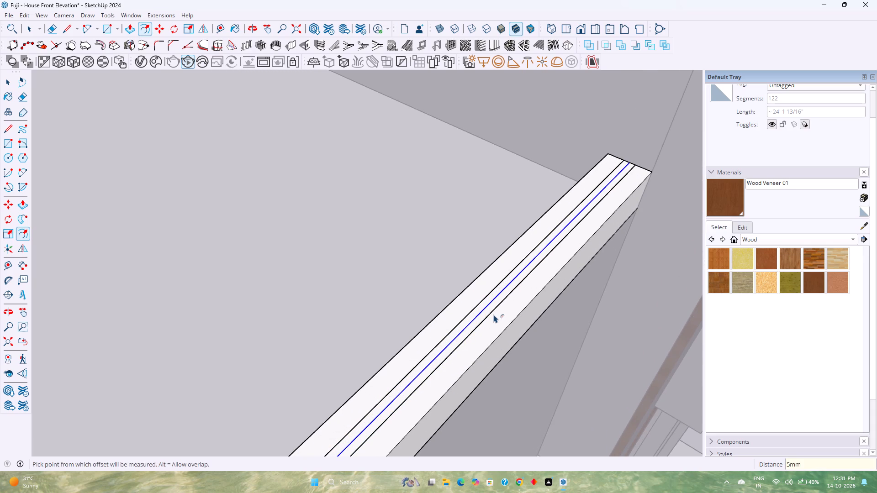
Delete the original centre path between the two offset paths on the raised strip.
key(space)
key(Delete)
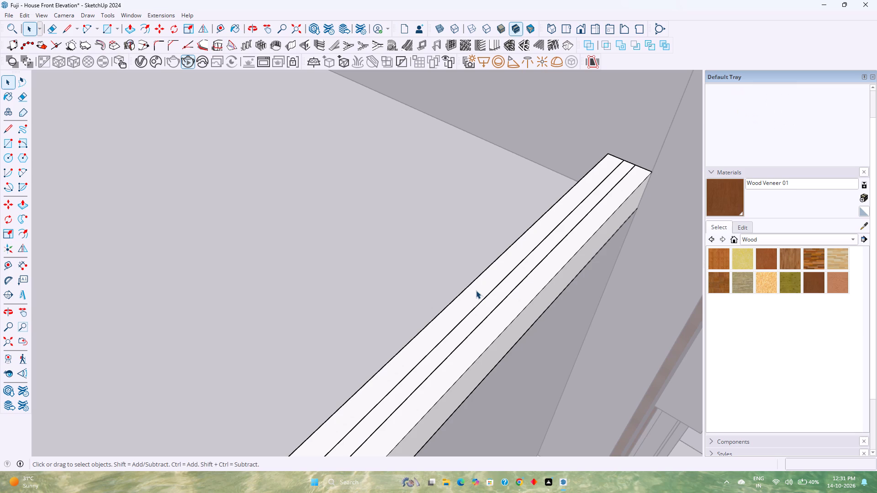
Close both ends of the two offset paths with short lines to form a narrow face along the raised strip.
key(l)
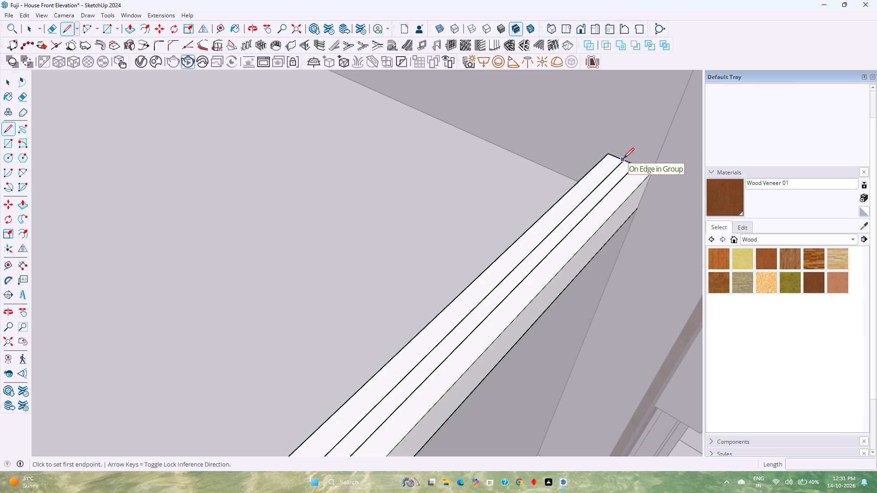
scroll(623, 160, up, 10)
click(618, 158)
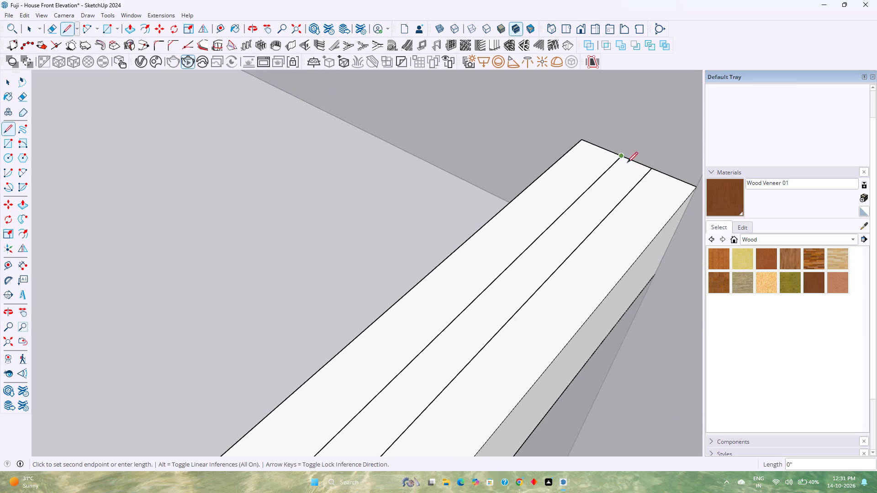
click(650, 172)
scroll(612, 205, down, 4)
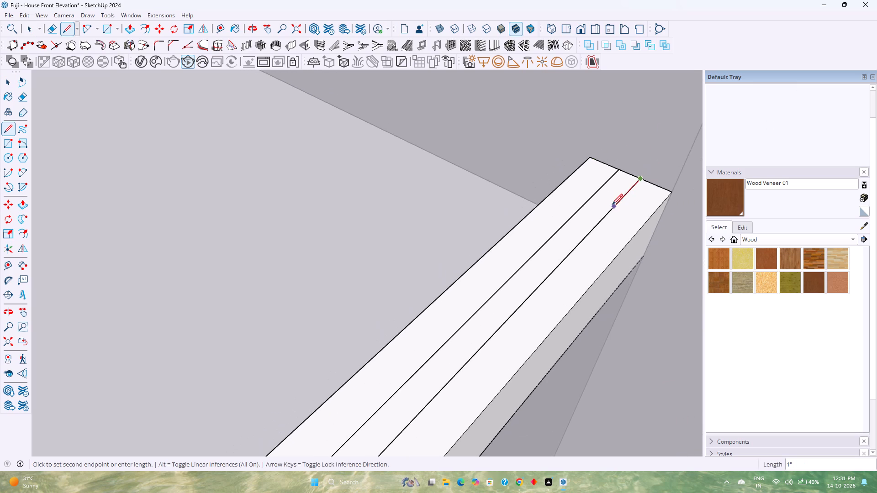
key(Escape)
scroll(612, 205, down, 20)
scroll(612, 205, down, 9)
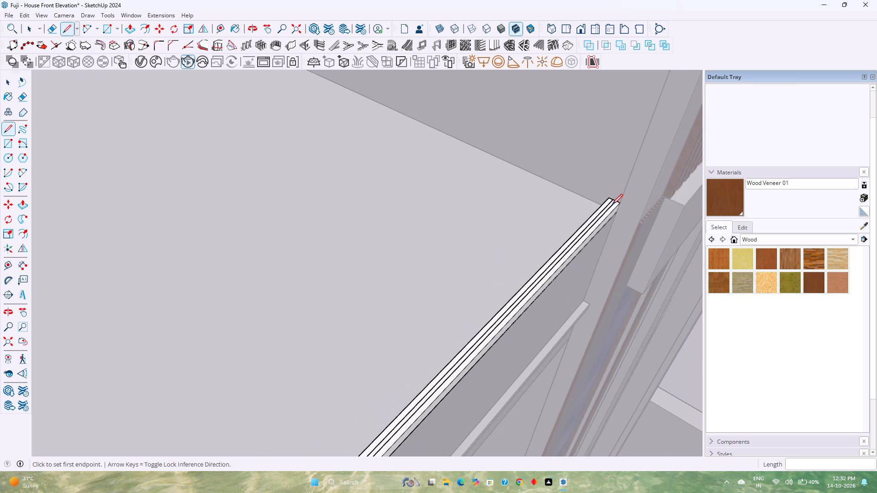
scroll(612, 205, down, 8)
scroll(612, 205, up, 1)
scroll(612, 205, down, 10)
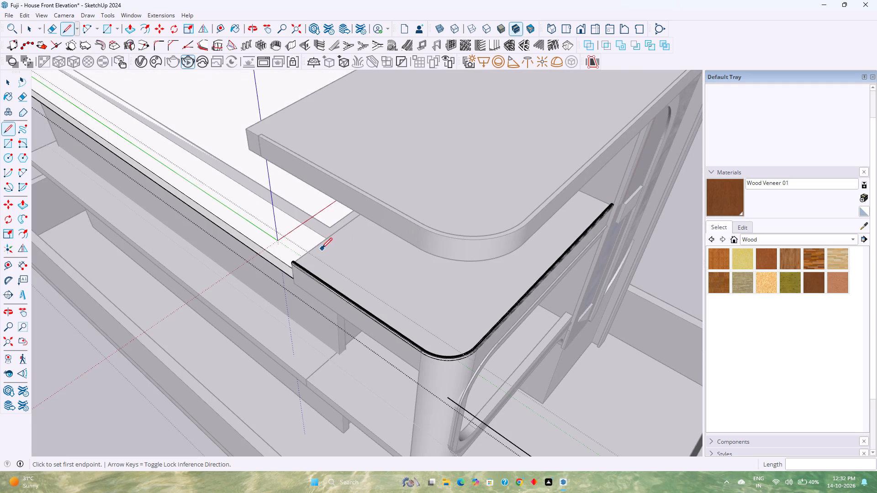
scroll(302, 251, up, 20)
scroll(302, 251, up, 5)
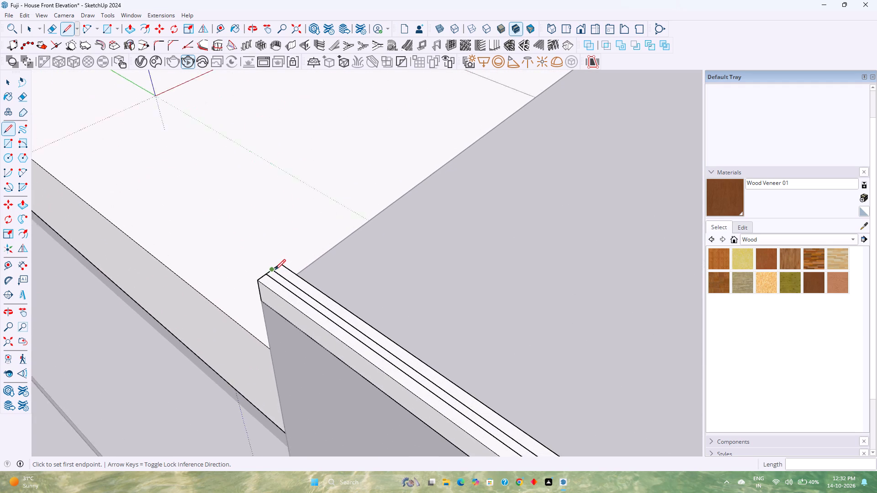
scroll(275, 270, up, 12)
click(243, 285)
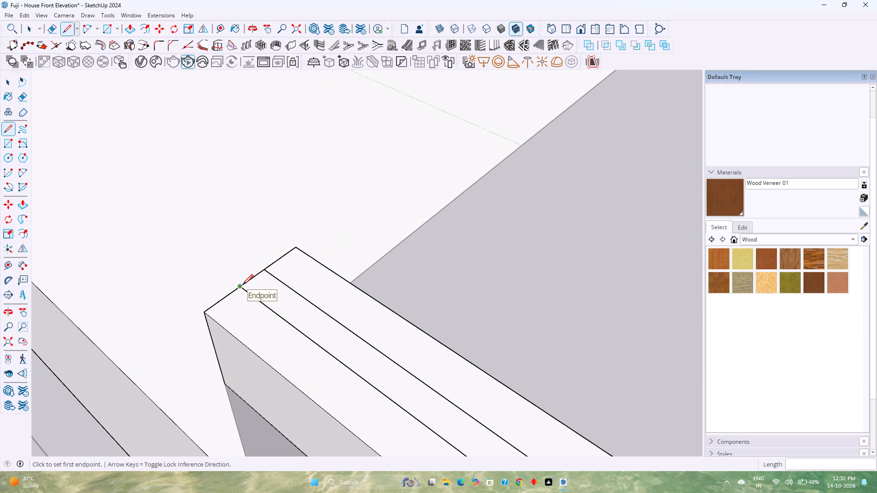
click(264, 267)
key(space)
Group the narrow centred face together with its boundary edges.
click(282, 301)
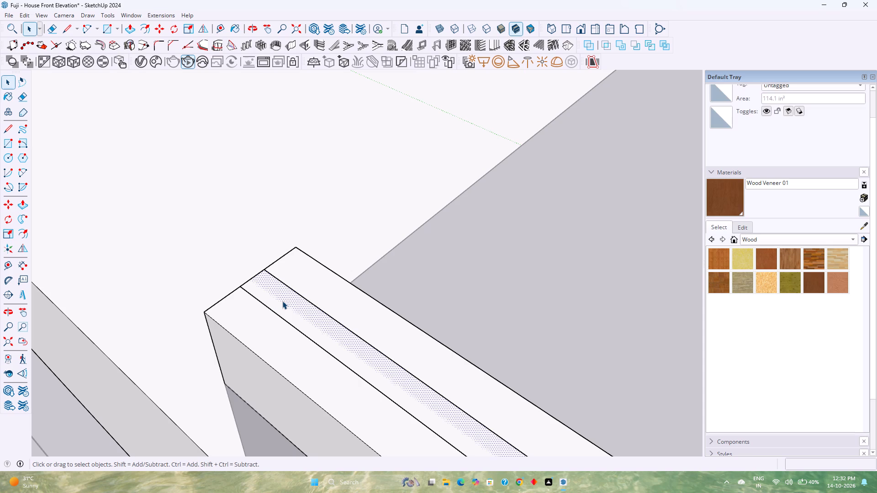
double_click(282, 301)
right_click(282, 301)
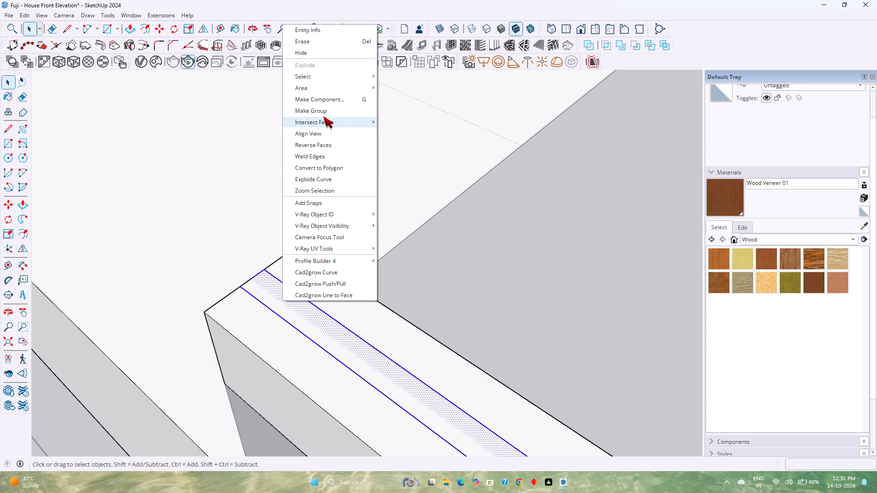
click(328, 110)
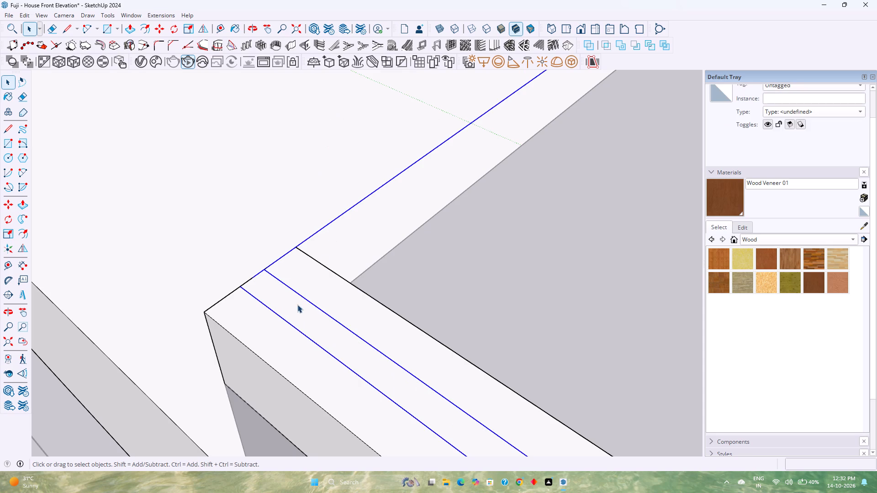
Paint the narrow face inside the new group with Translucent Glass Tinted from the Glass and Mirrors materials.
double_click(295, 309)
click(768, 238)
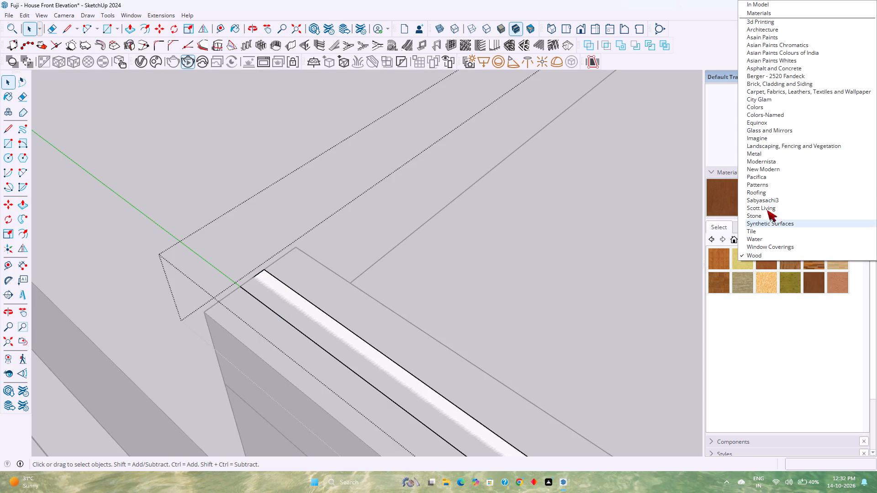
click(763, 131)
click(789, 254)
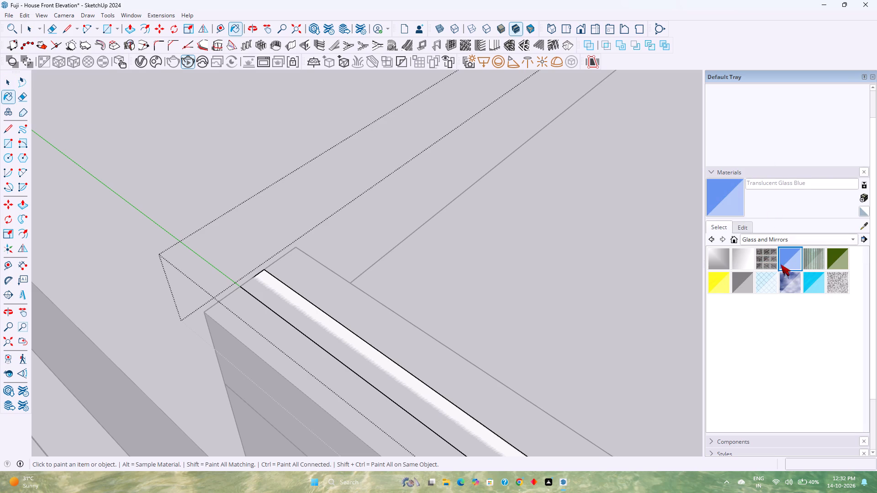
click(745, 288)
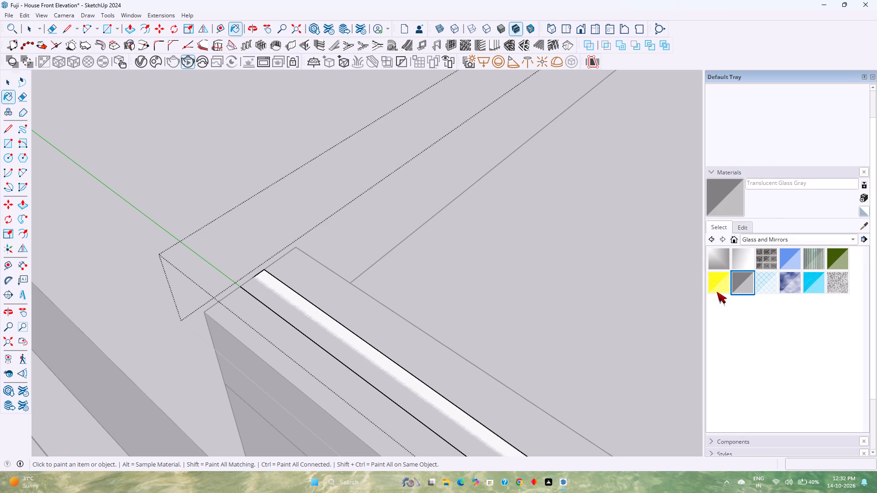
click(787, 260)
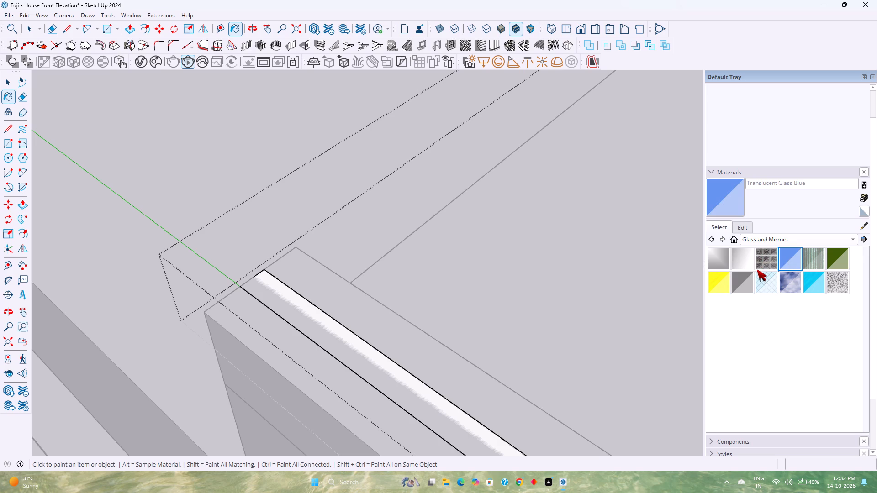
click(809, 286)
click(363, 357)
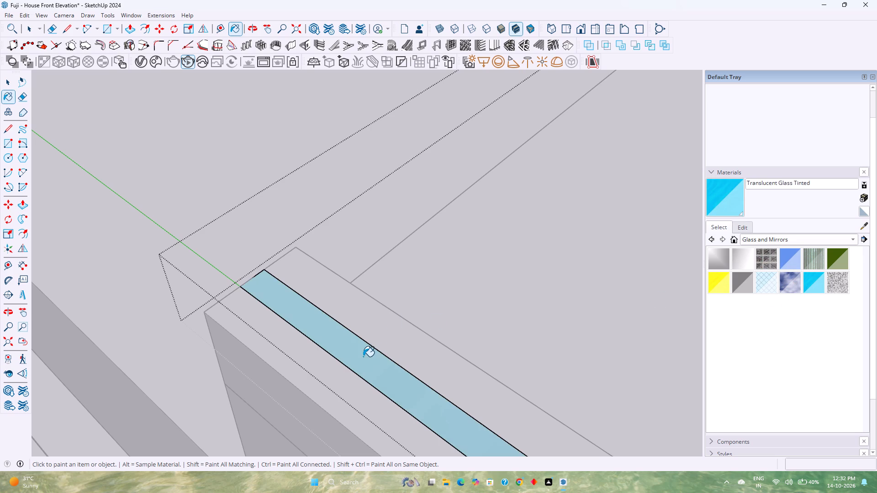
Set the Translucent Glass Tinted material's hue to 199 and apply it to the narrow face.
click(748, 229)
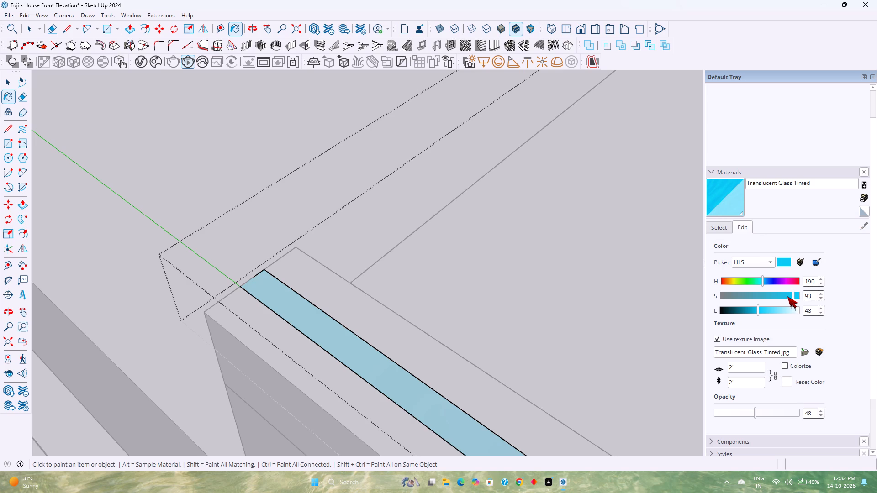
click(764, 280)
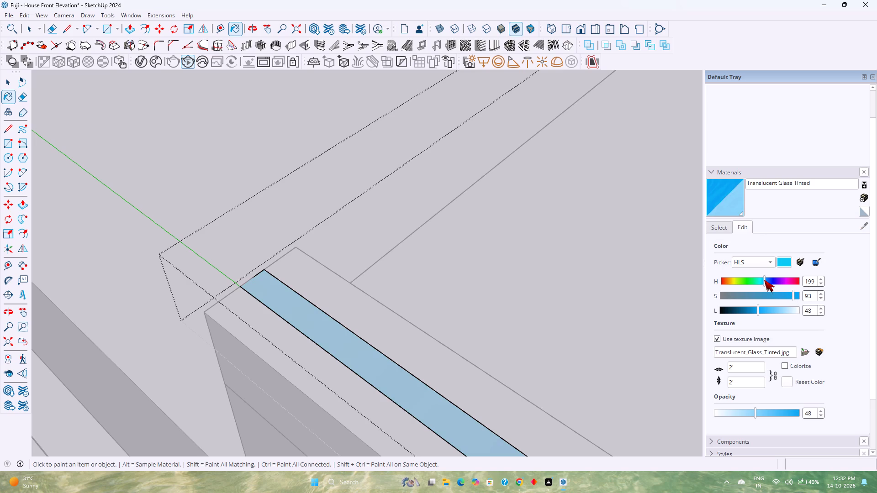
click(315, 328)
key(space)
Extrude the narrow glass face upward 2' to form the balcony's glass railing.
key(p)
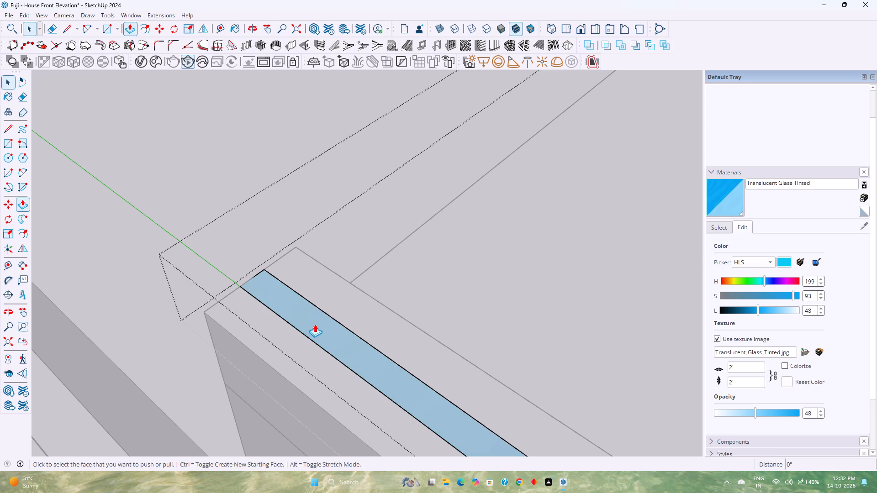
click(316, 321)
scroll(317, 298, down, 19)
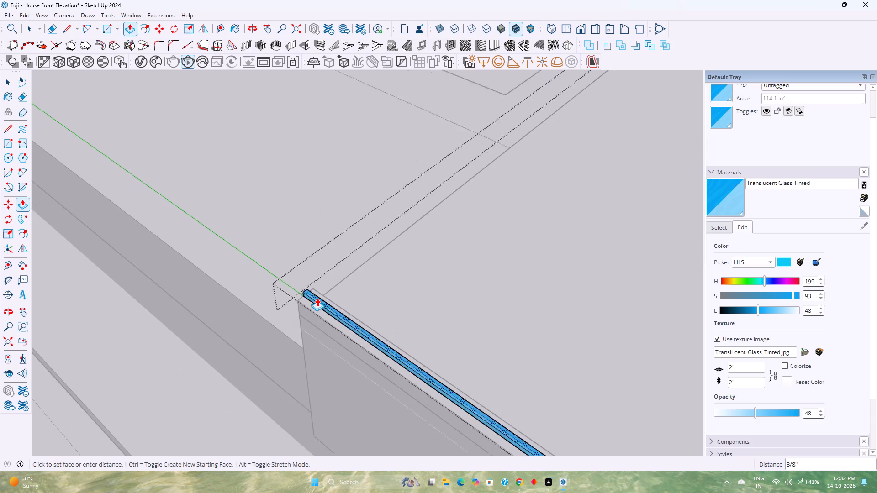
scroll(317, 298, down, 11)
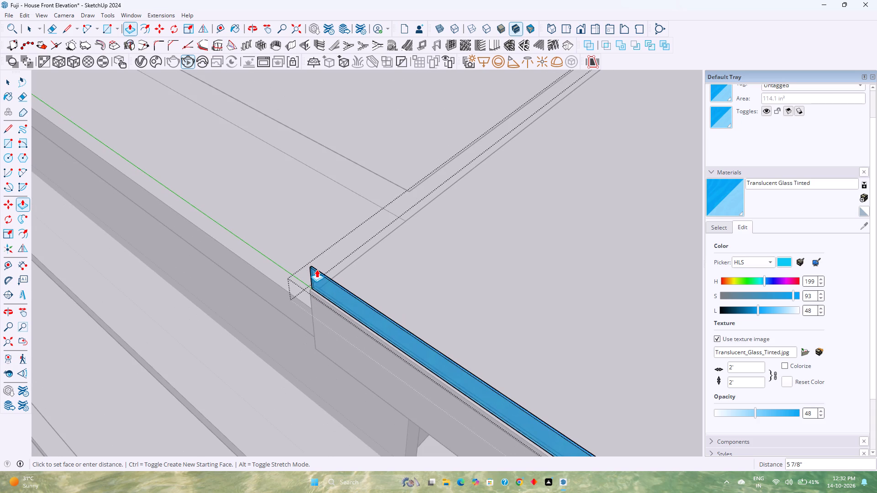
text(2')
key(Return)
key(space)
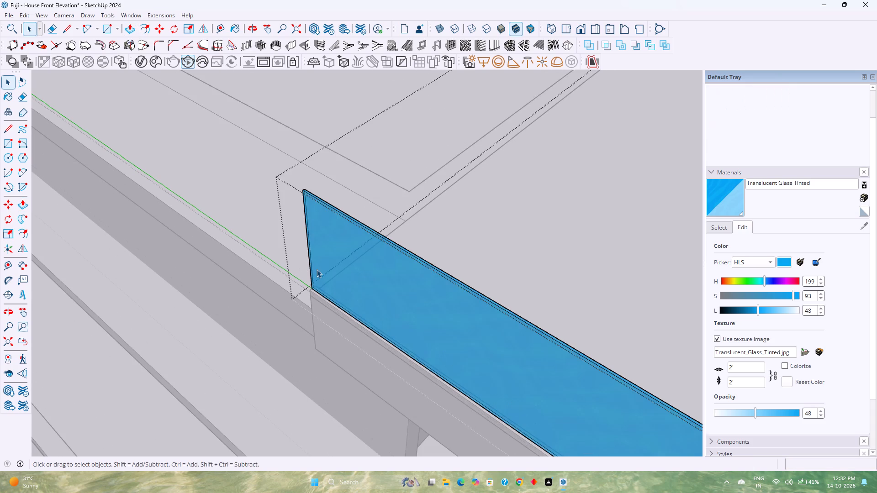
scroll(317, 269, down, 10)
key(Escape)
Raise the Translucent Glass Tinted material's lightness to 80.
middle_drag(347, 308, 306, 200)
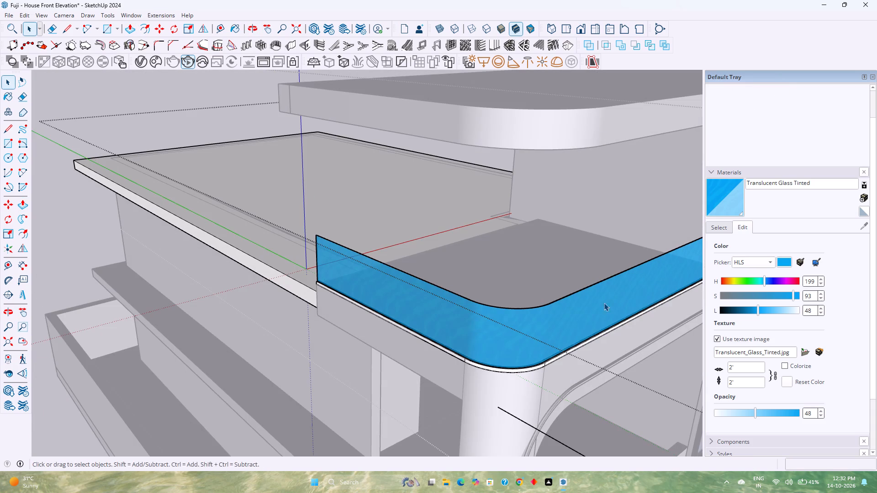
drag(756, 311, 782, 310)
Examine the glass railing above the balcony box from the front and around its rounded corner.
middle_drag(618, 340, 438, 248)
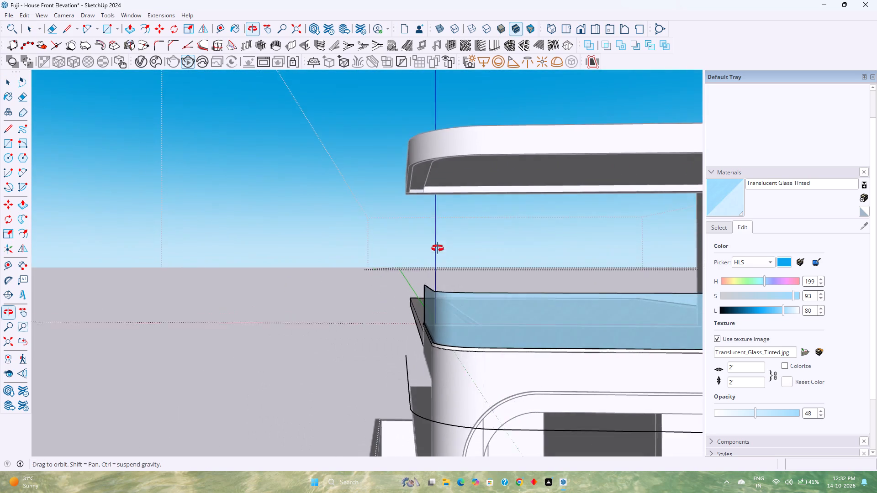
middle_drag(438, 248, 437, 243)
scroll(493, 338, up, 2)
middle_drag(493, 338, 461, 313)
scroll(461, 313, down, 3)
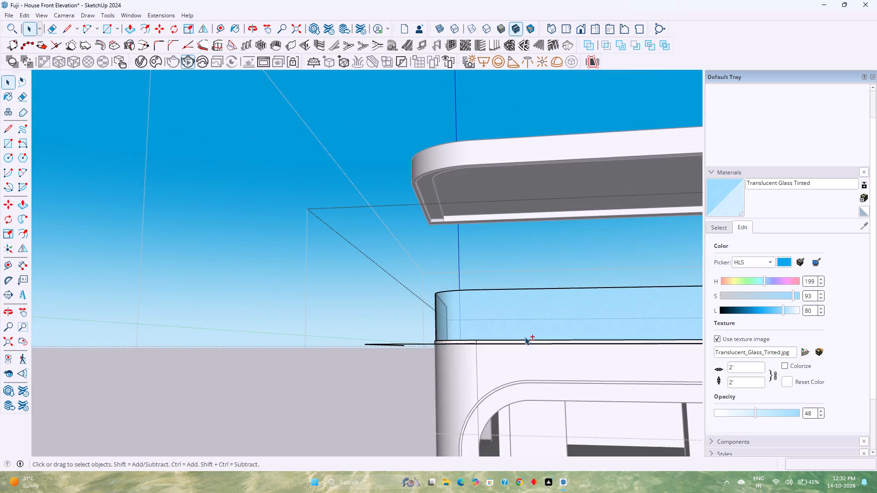
shift+middle_drag(523, 337, 375, 283)
scroll(375, 283, down, 2)
middle_drag(375, 283, 419, 290)
scroll(419, 290, down, 2)
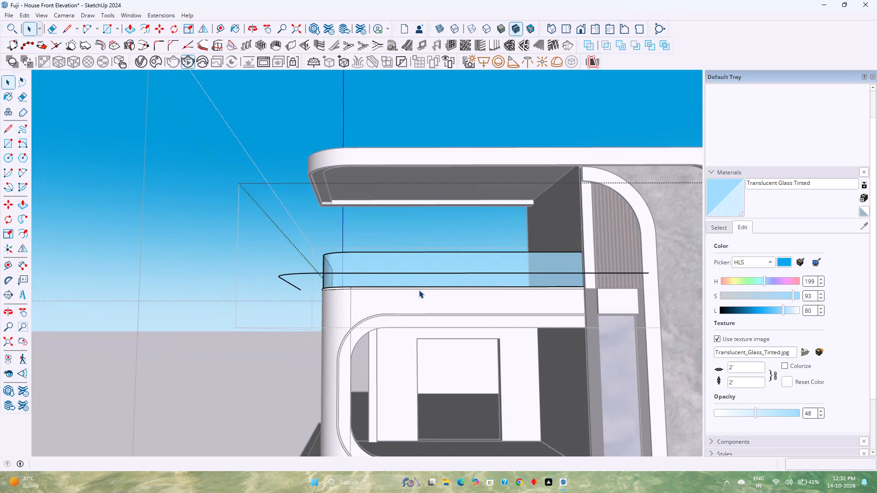
middle_drag(419, 290, 404, 308)
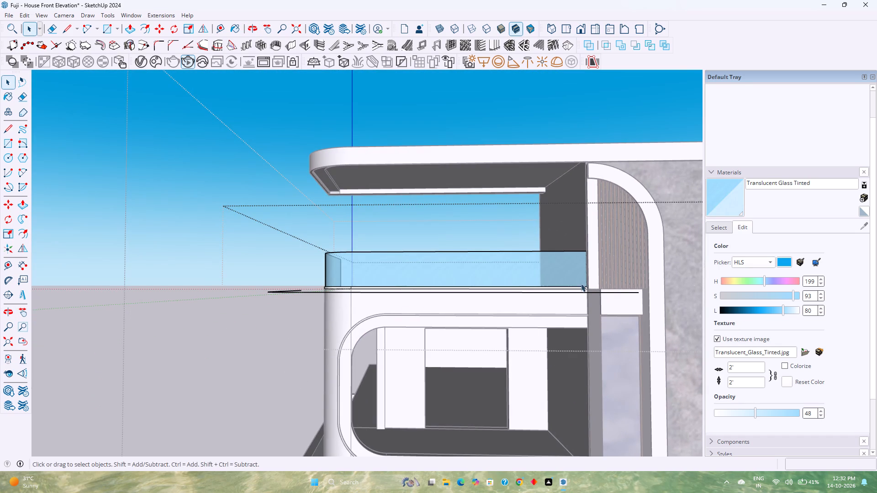
Group the tinted glass railing together with the white raised strip beneath it inside the balcony group.
scroll(573, 279, down, 3)
middle_drag(573, 279, 599, 302)
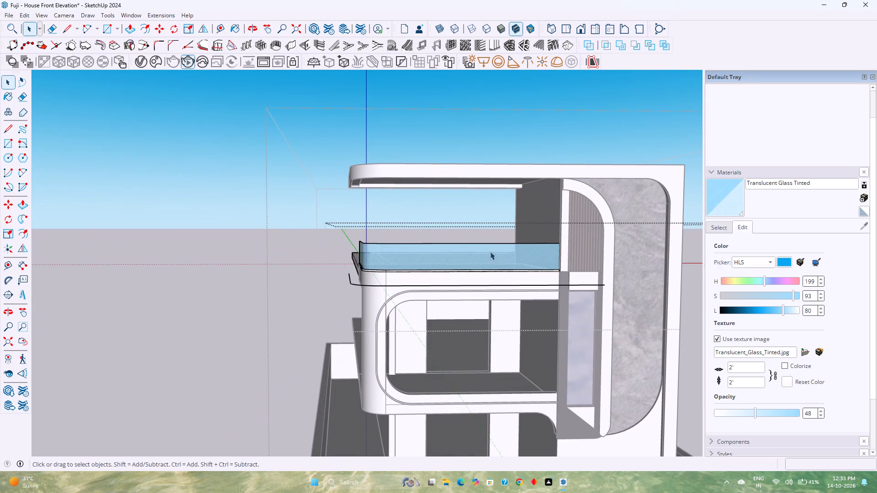
key(Escape)
scroll(479, 256, up, 1)
middle_drag(479, 256, 564, 336)
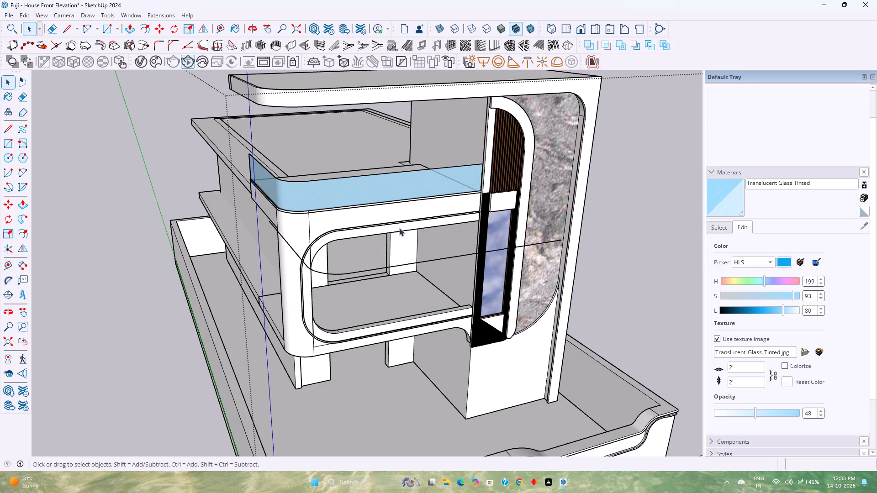
double_click(390, 195)
scroll(390, 195, up, 3)
middle_drag(391, 195, 453, 260)
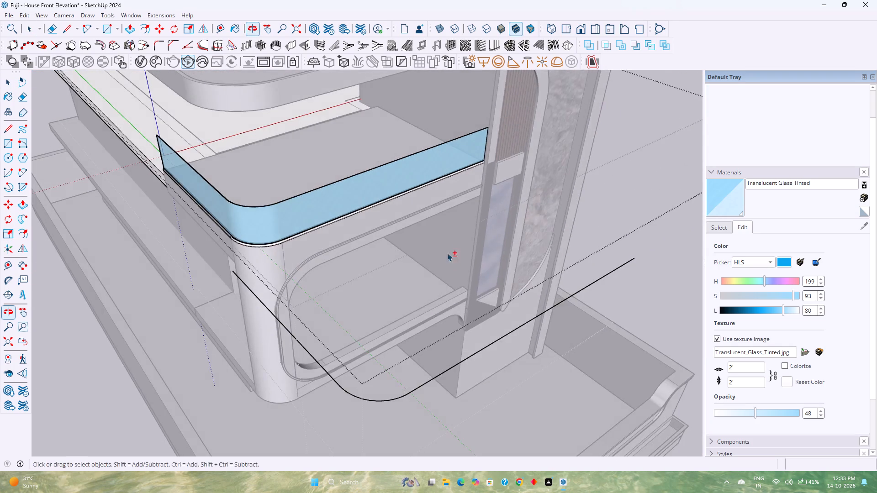
shift+middle_drag(443, 248, 514, 319)
scroll(459, 297, up, 4)
click(456, 300)
scroll(456, 300, up, 6)
middle_drag(407, 309, 390, 259)
middle_click(389, 259)
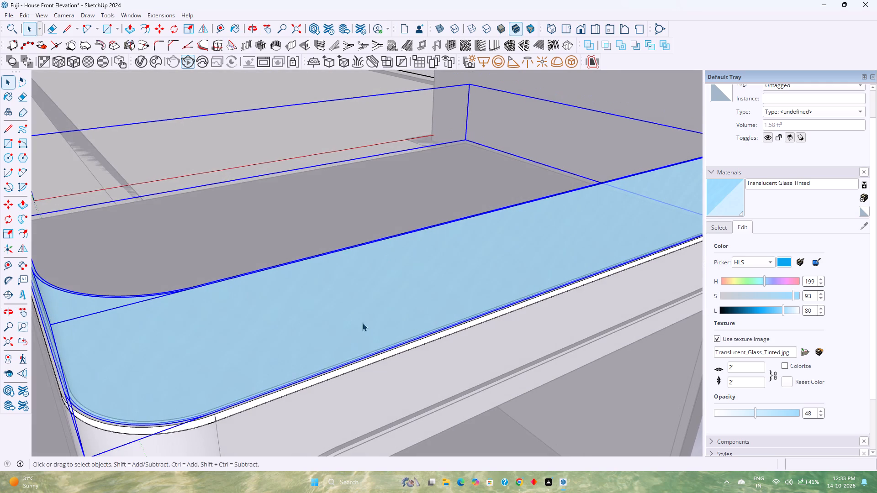
ctrl+click(350, 367)
right_click(350, 367)
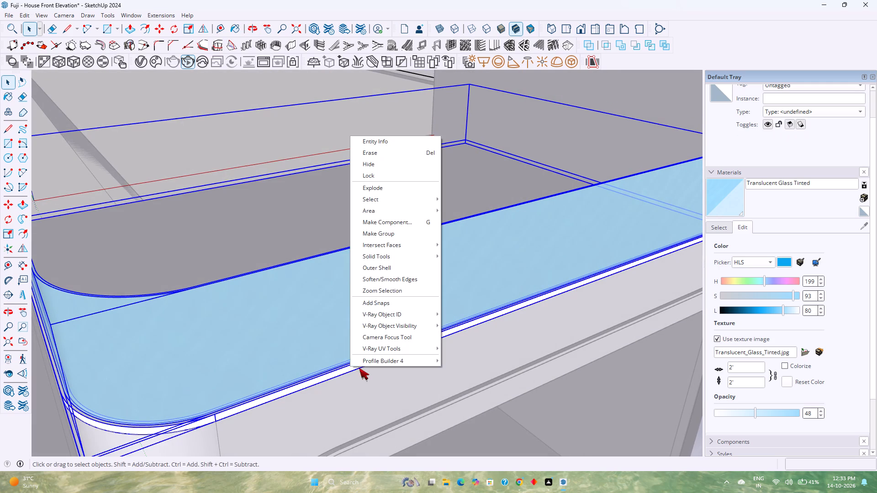
click(391, 233)
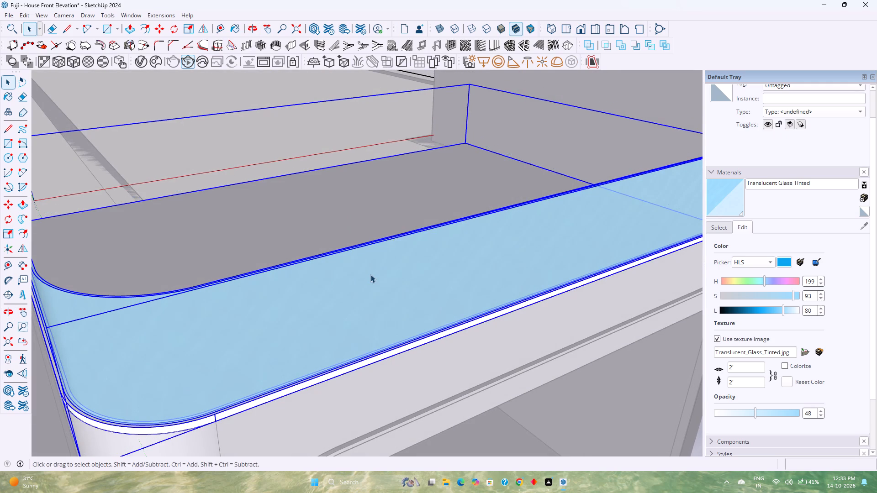
scroll(370, 273, down, 14)
key(Escape)
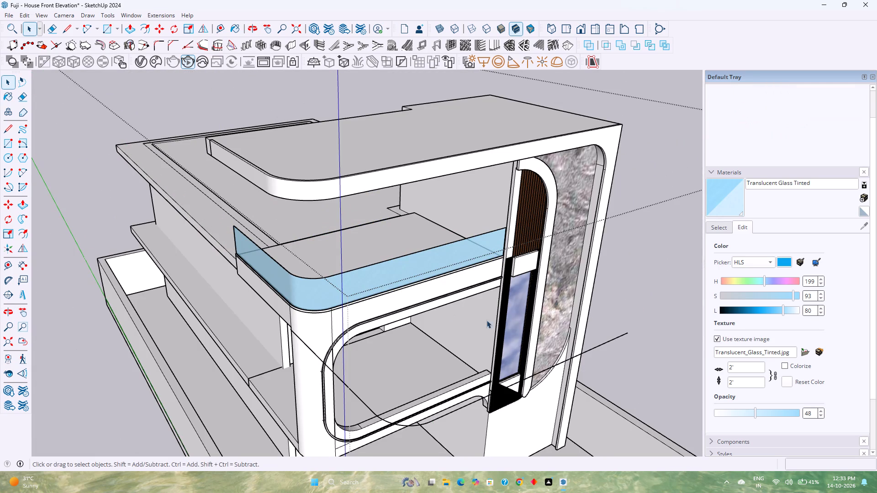
Move the loose rounded guide curve by its end onto the outer top corner of the white strip beside the wood veneer wall.
double_click(585, 351)
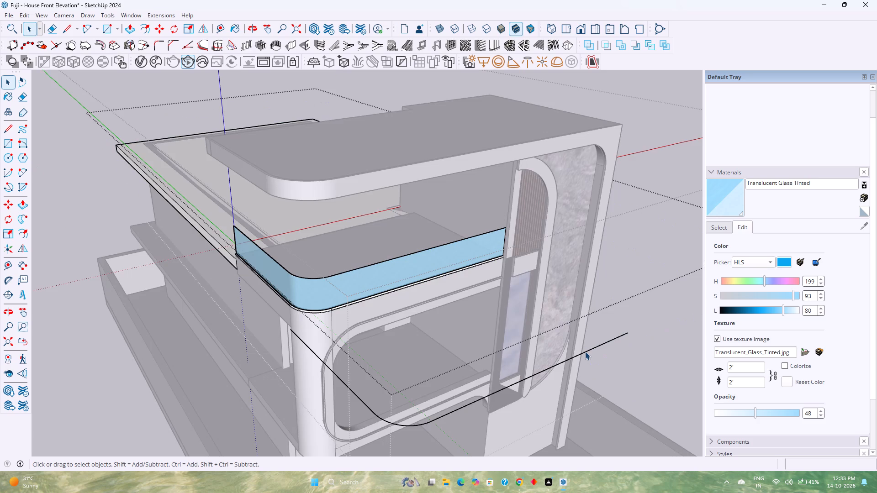
click(585, 351)
key(m)
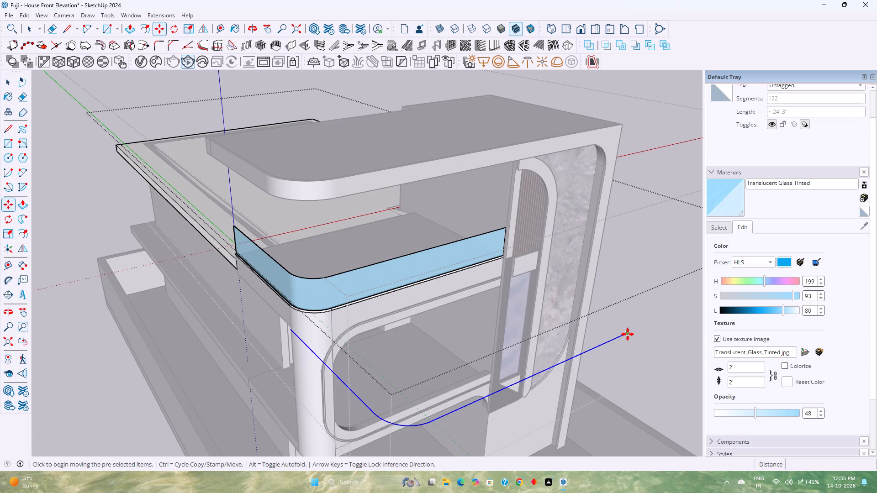
click(628, 334)
scroll(497, 228, up, 6)
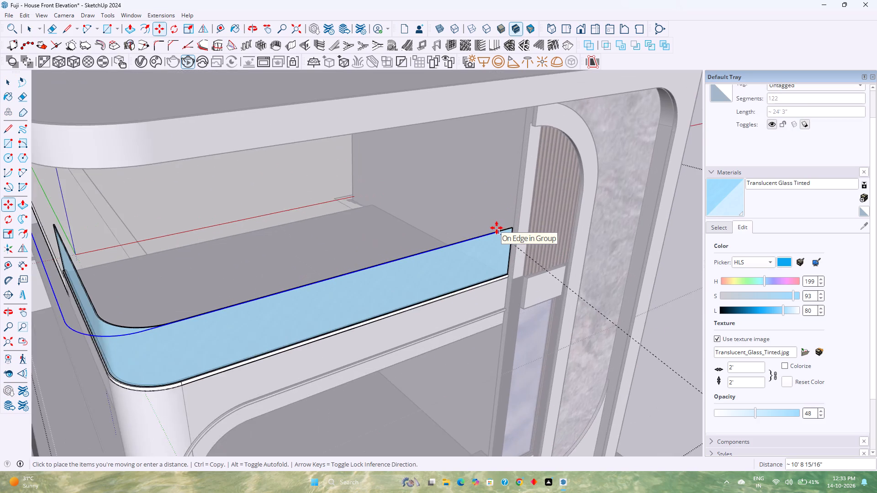
scroll(497, 228, up, 7)
scroll(524, 320, up, 4)
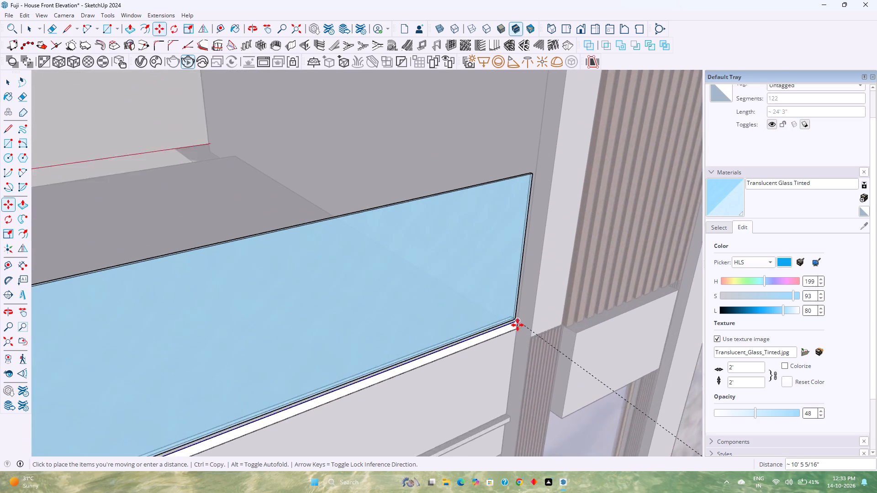
scroll(518, 325, up, 6)
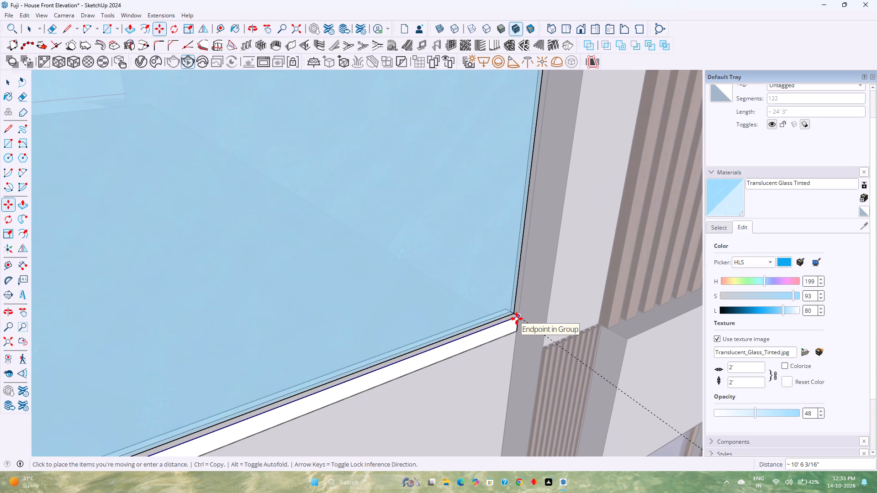
click(517, 319)
Offset the curve on the white strip 2" toward the inside of the balcony.
middle_drag(502, 325, 592, 368)
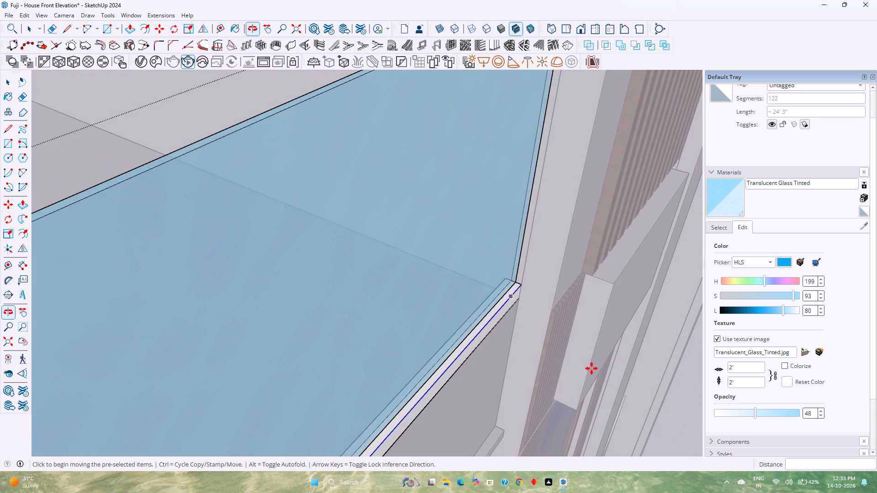
click(141, 28)
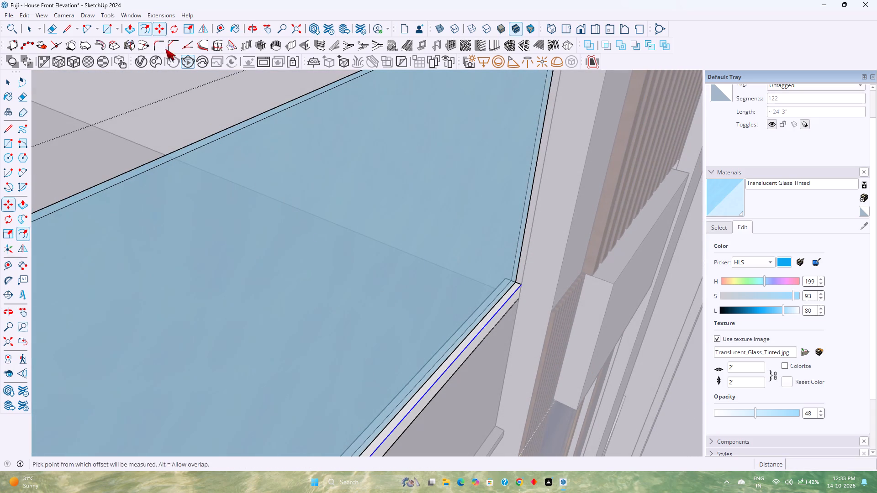
click(460, 322)
scroll(403, 295, down, 1)
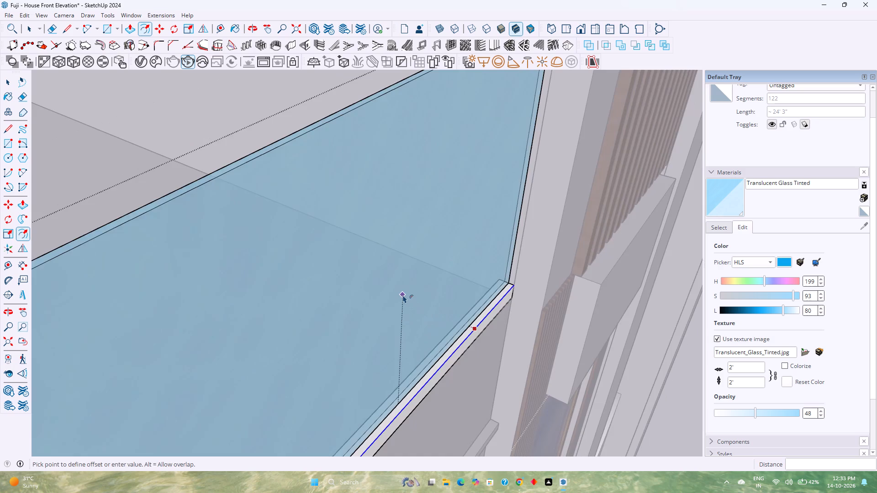
middle_drag(403, 295, 628, 338)
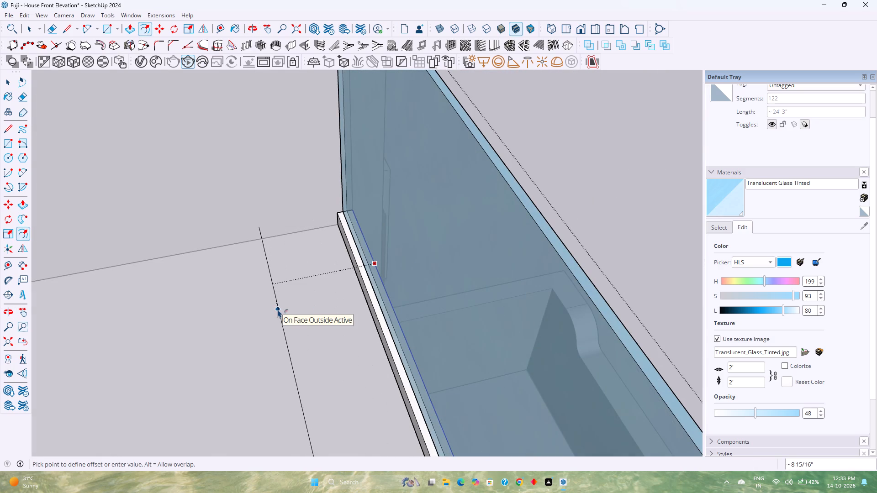
scroll(278, 309, down, 4)
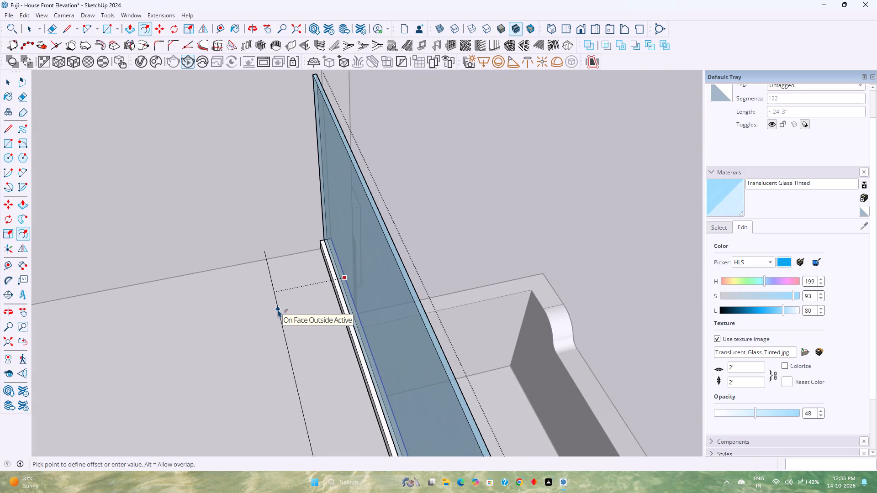
key(2)
key(Return)
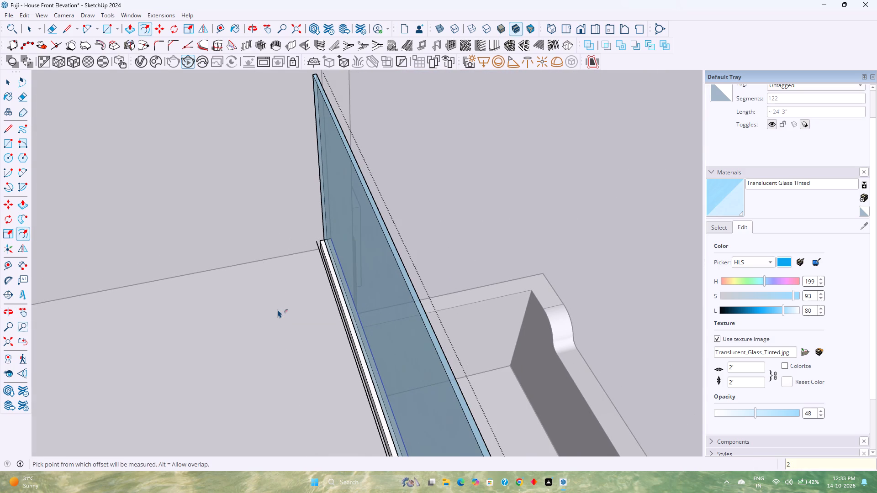
Copy the inner offset curve about 2' 2 3/8" outward along the green axis, clear of the railing.
key(space)
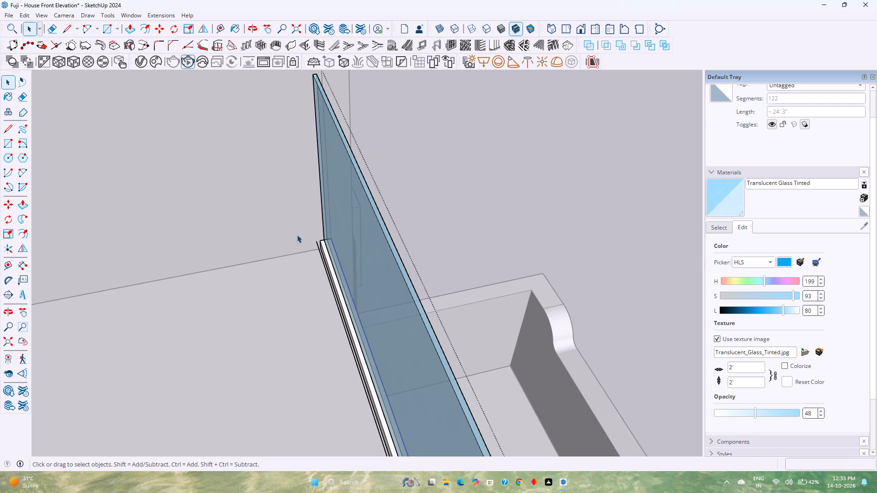
click(322, 260)
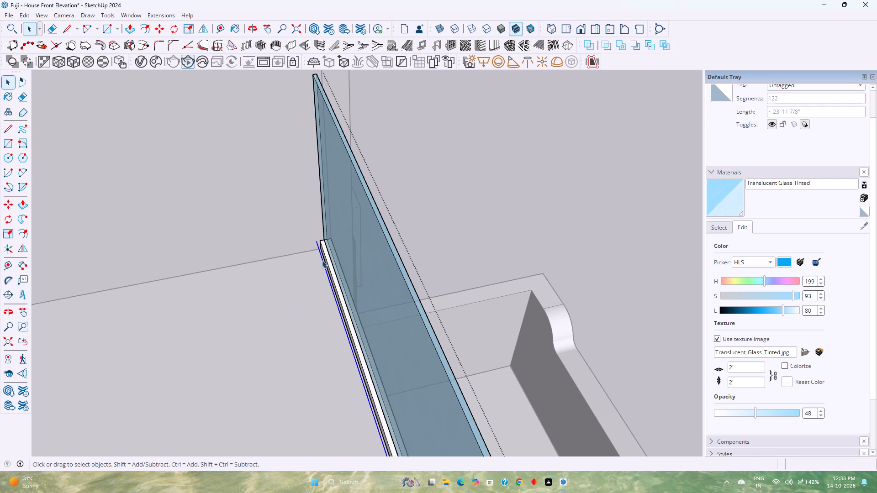
key(m)
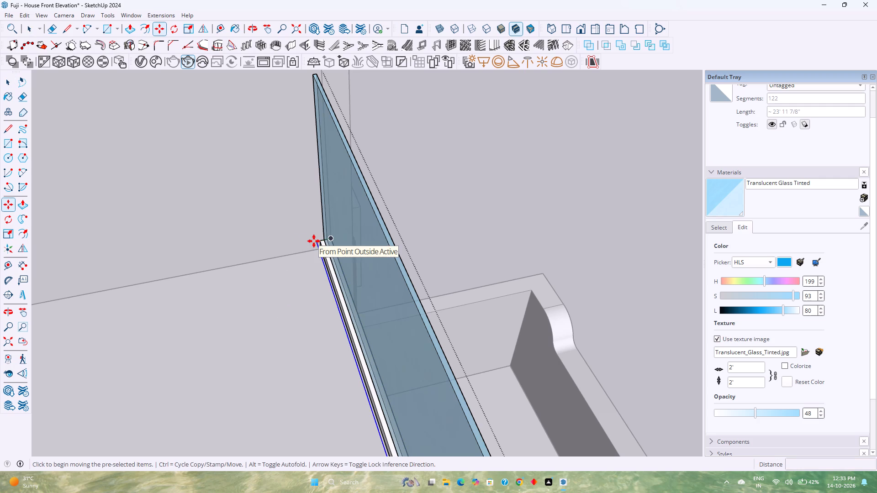
click(315, 242)
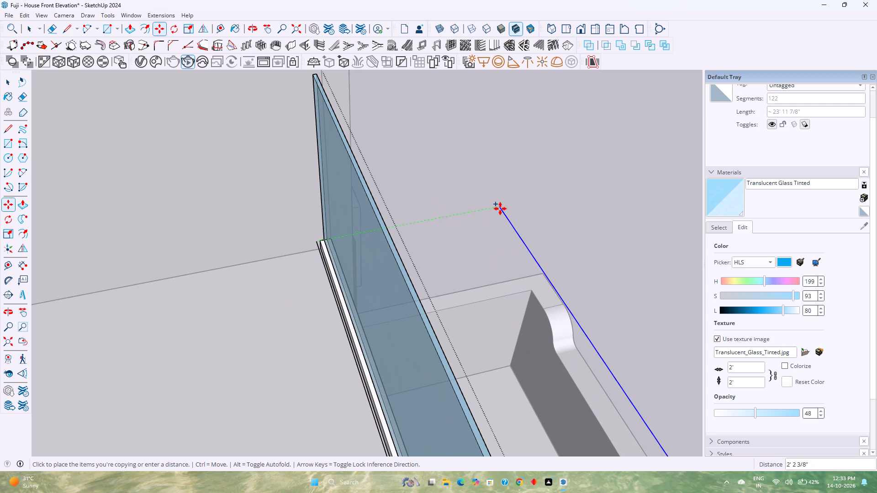
click(500, 209)
key(space)
Draw a line joining the inner and outer curves at the railing end beside the wood veneer wall.
scroll(303, 226, up, 3)
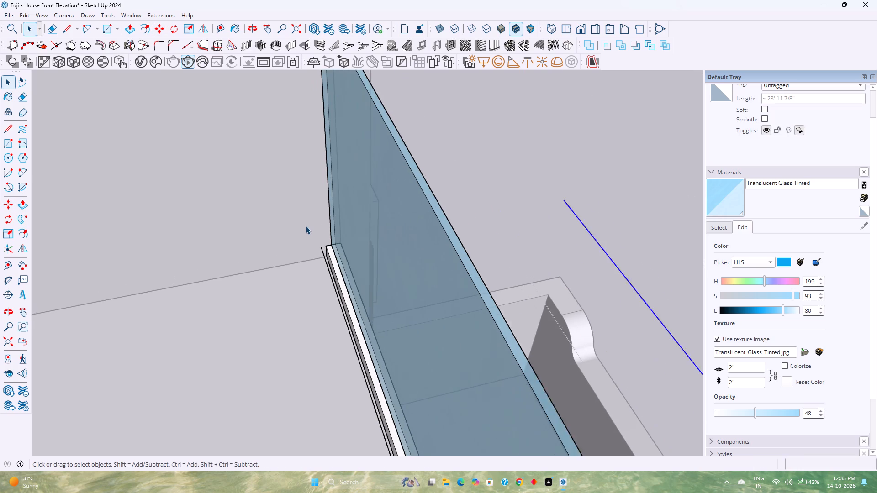
scroll(306, 226, up, 2)
key(l)
click(323, 250)
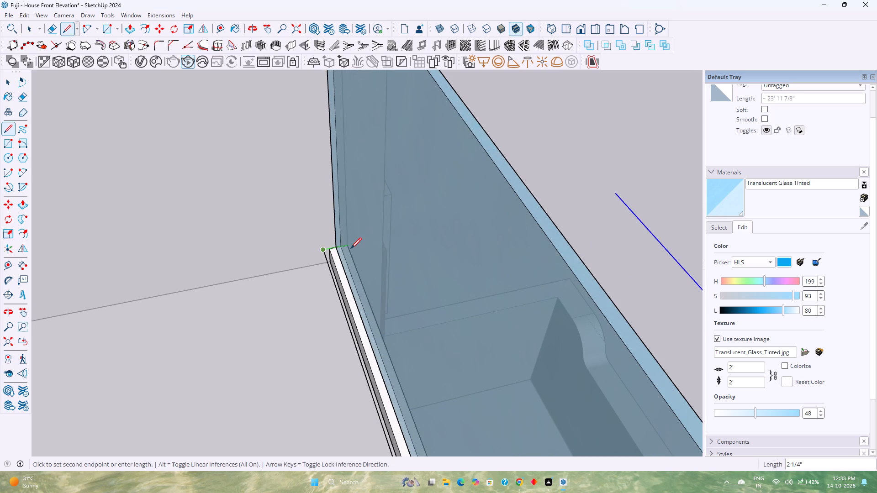
scroll(350, 246, up, 2)
middle_drag(388, 242, 223, 229)
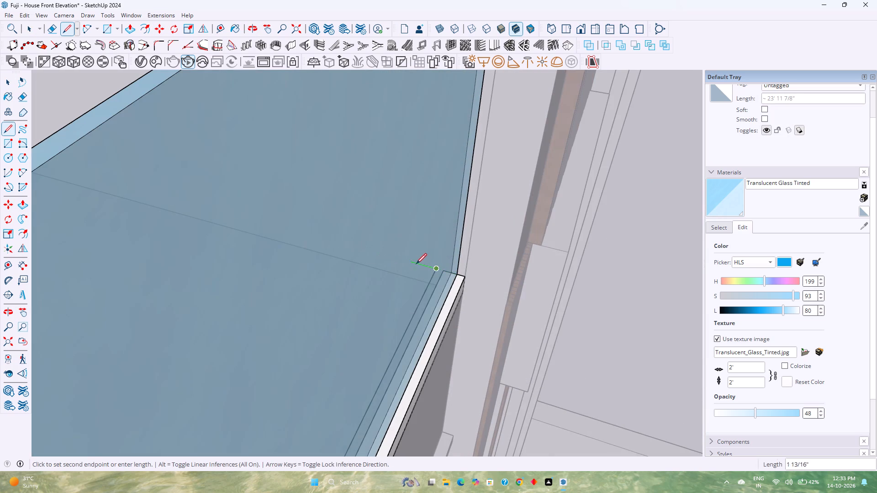
click(465, 276)
Draw a line joining the two curves at the railing's opposite end to close the narrow strip into a face.
scroll(385, 303, down, 8)
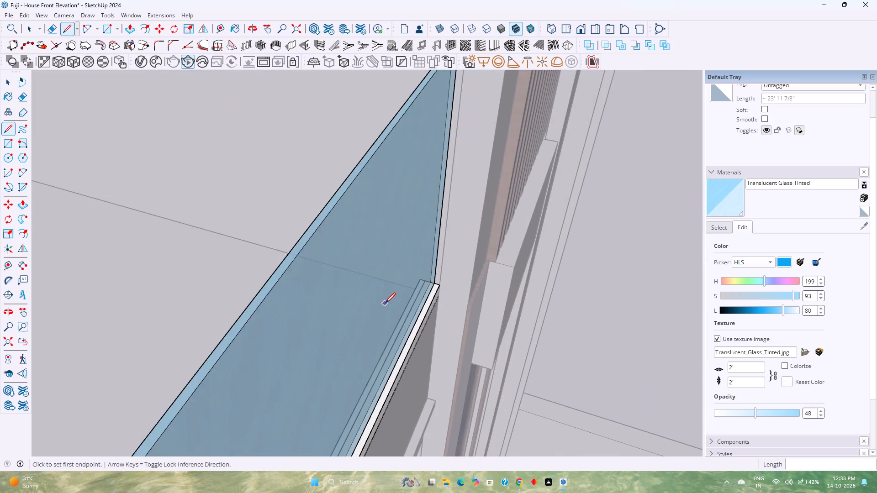
scroll(385, 303, down, 14)
shift+middle_drag(380, 308, 428, 244)
scroll(442, 229, down, 11)
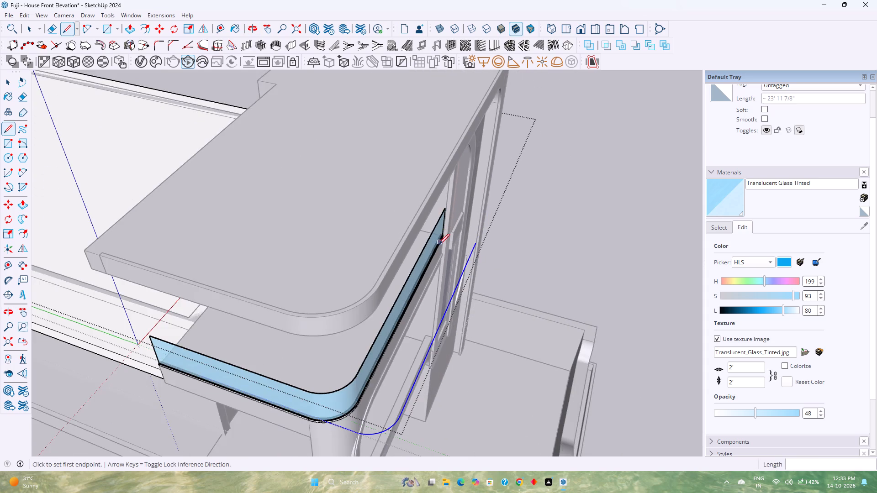
shift+middle_drag(334, 329, 416, 261)
scroll(242, 309, up, 9)
middle_drag(208, 304, 316, 292)
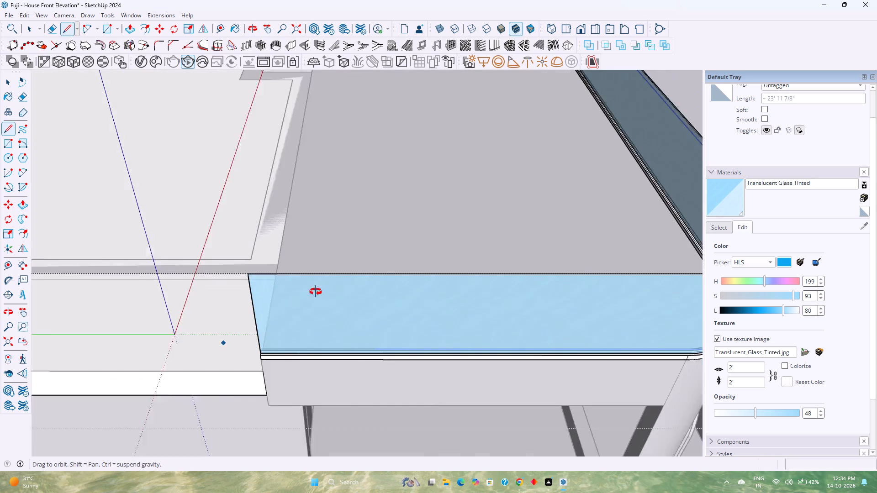
middle_drag(316, 292, 323, 291)
middle_click(439, 284)
shift+middle_drag(303, 364, 397, 310)
scroll(351, 311, up, 5)
middle_drag(363, 299, 576, 322)
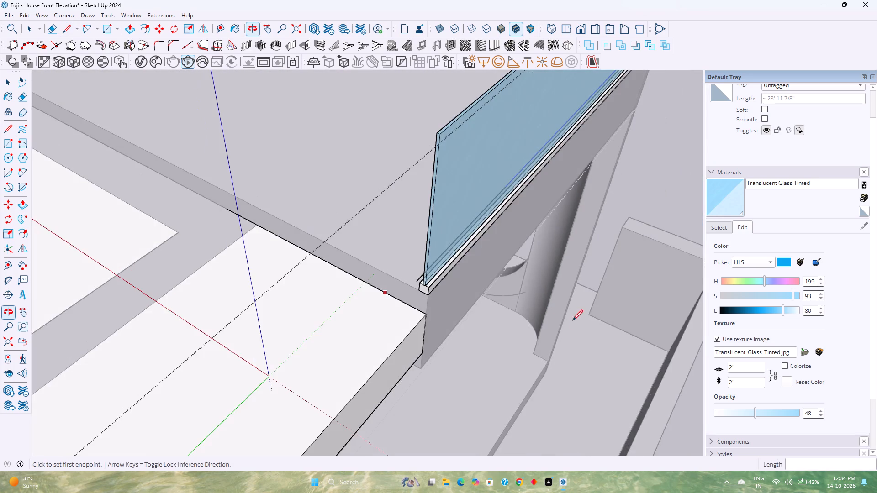
scroll(458, 289, up, 12)
click(404, 287)
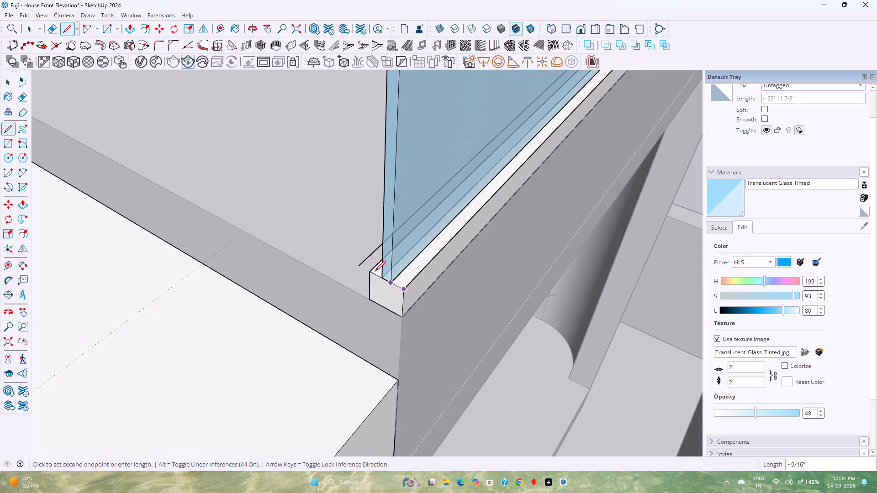
click(359, 267)
key(space)
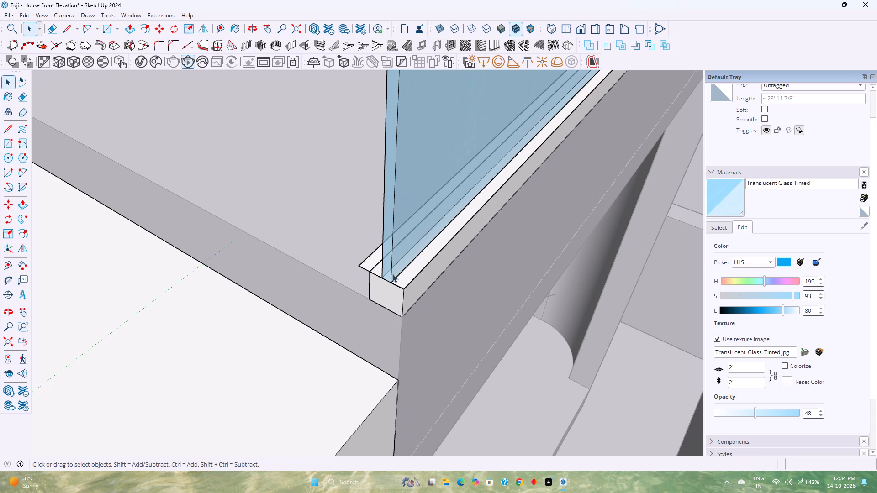
Group the new narrow strip face at the base of the glass railing with its bounding edges.
click(410, 275)
double_click(410, 275)
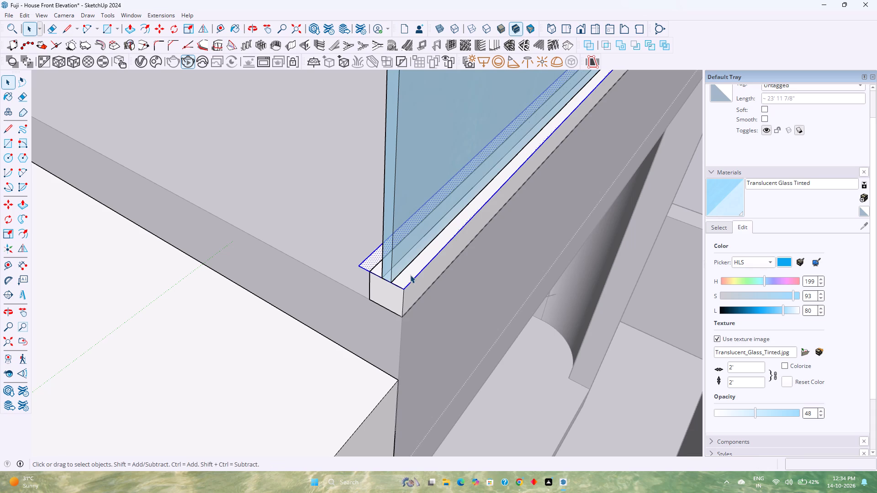
scroll(410, 275, down, 6)
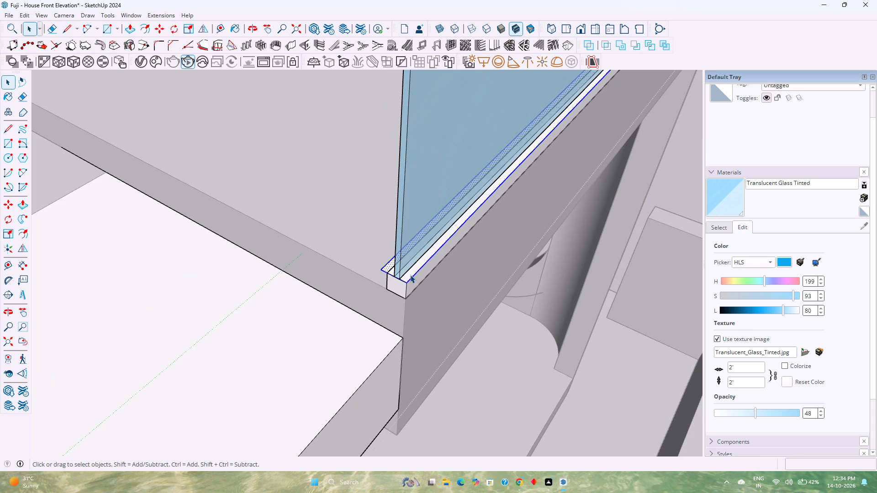
right_click(410, 275)
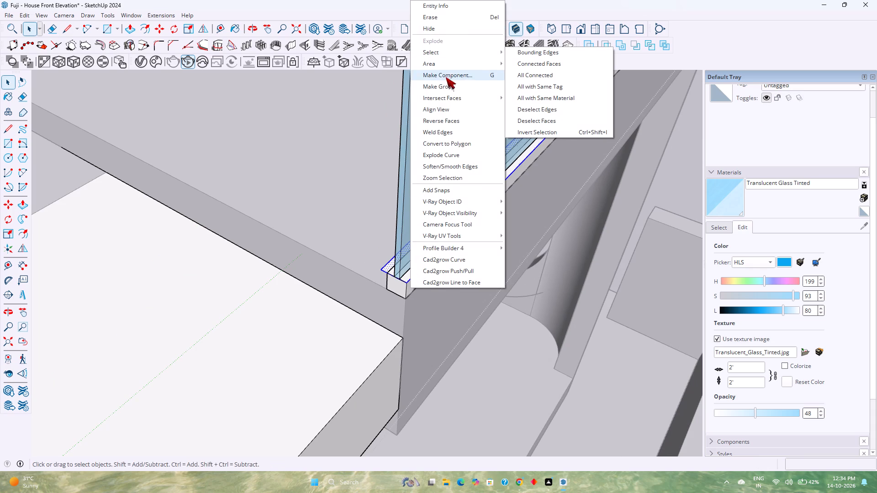
click(452, 85)
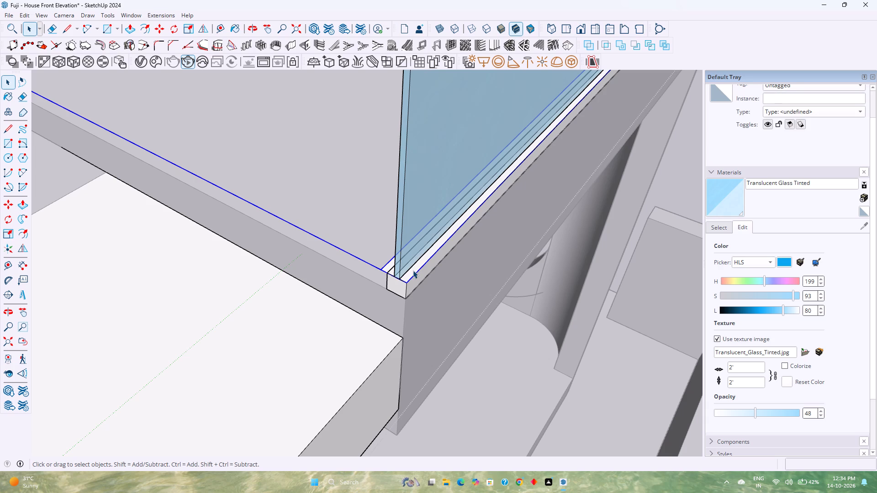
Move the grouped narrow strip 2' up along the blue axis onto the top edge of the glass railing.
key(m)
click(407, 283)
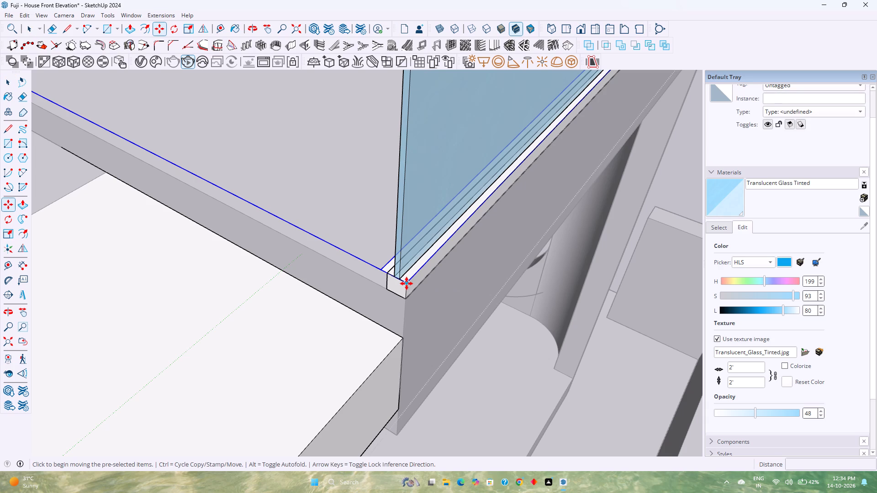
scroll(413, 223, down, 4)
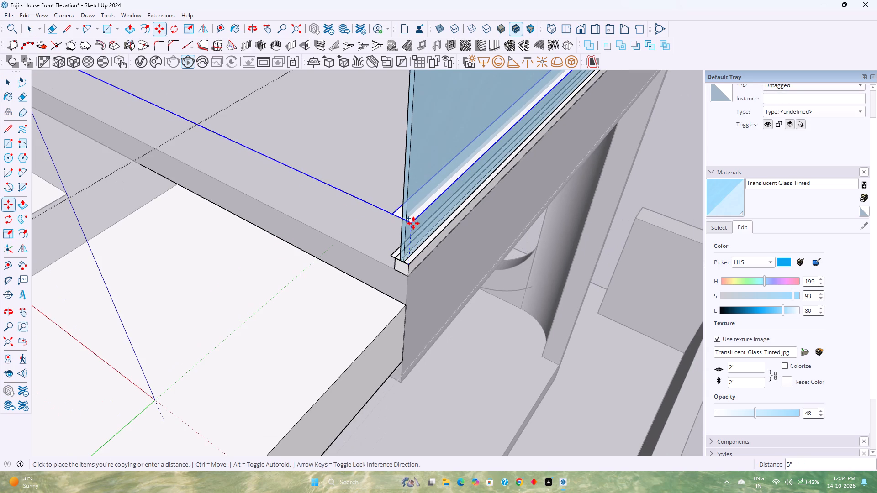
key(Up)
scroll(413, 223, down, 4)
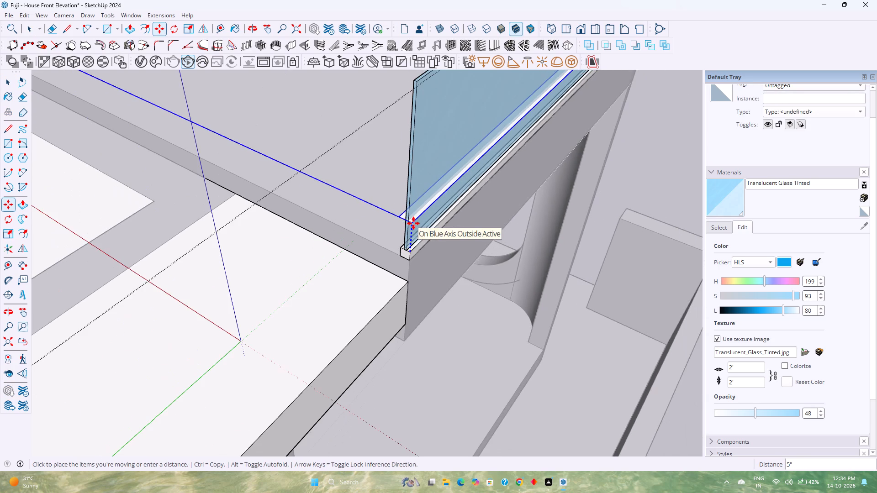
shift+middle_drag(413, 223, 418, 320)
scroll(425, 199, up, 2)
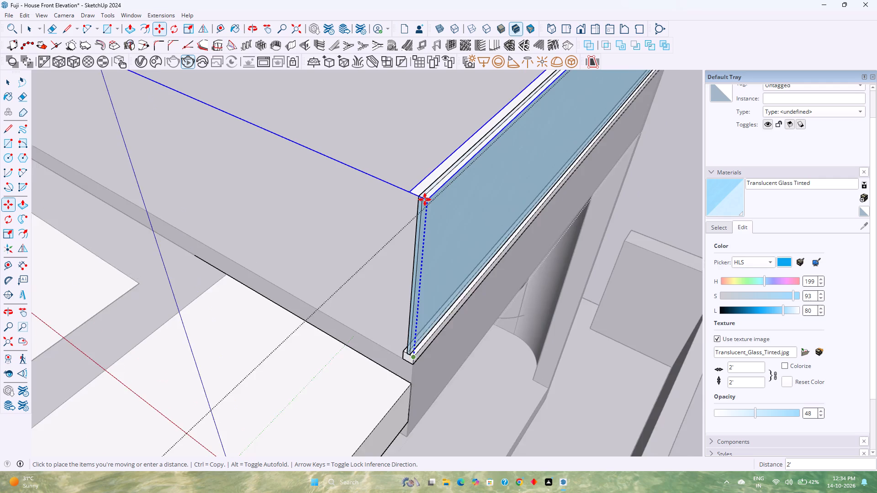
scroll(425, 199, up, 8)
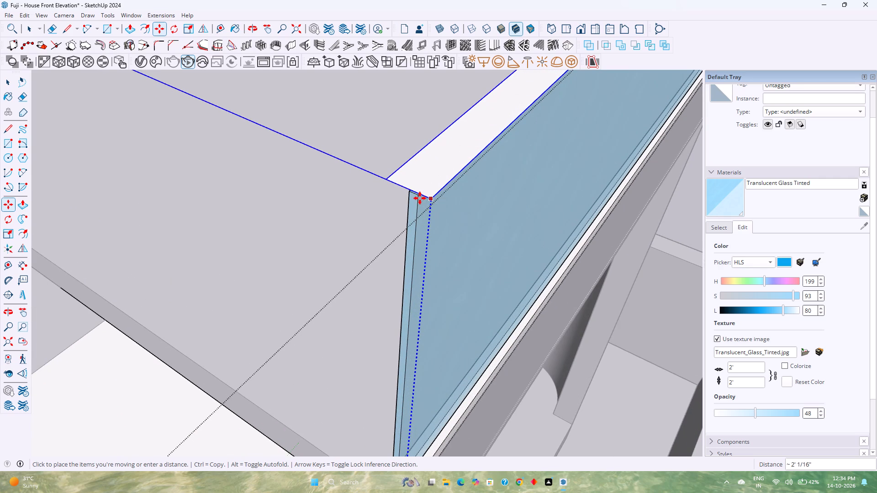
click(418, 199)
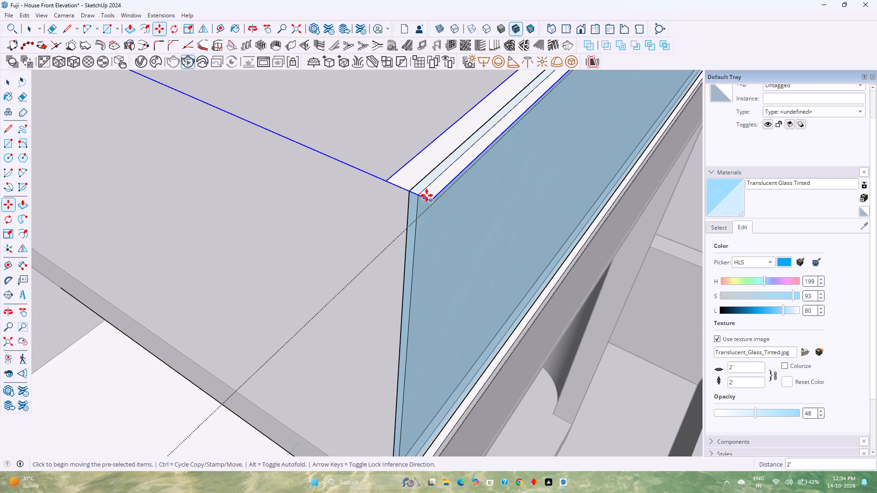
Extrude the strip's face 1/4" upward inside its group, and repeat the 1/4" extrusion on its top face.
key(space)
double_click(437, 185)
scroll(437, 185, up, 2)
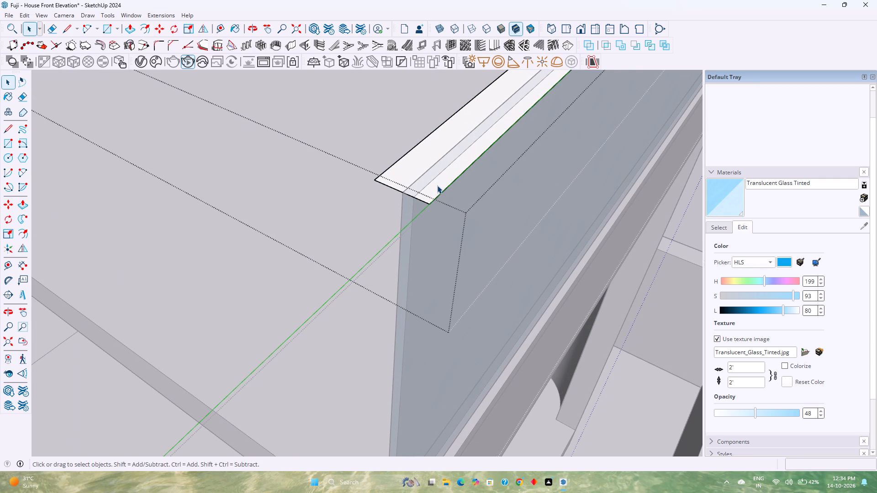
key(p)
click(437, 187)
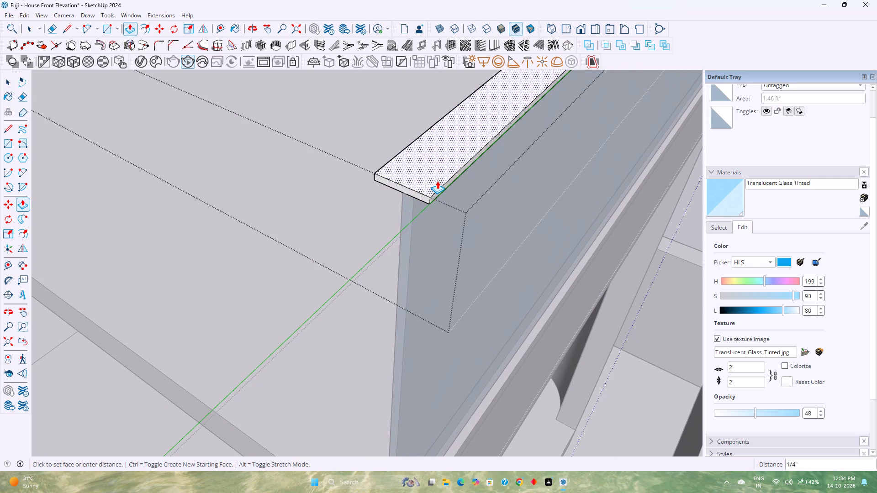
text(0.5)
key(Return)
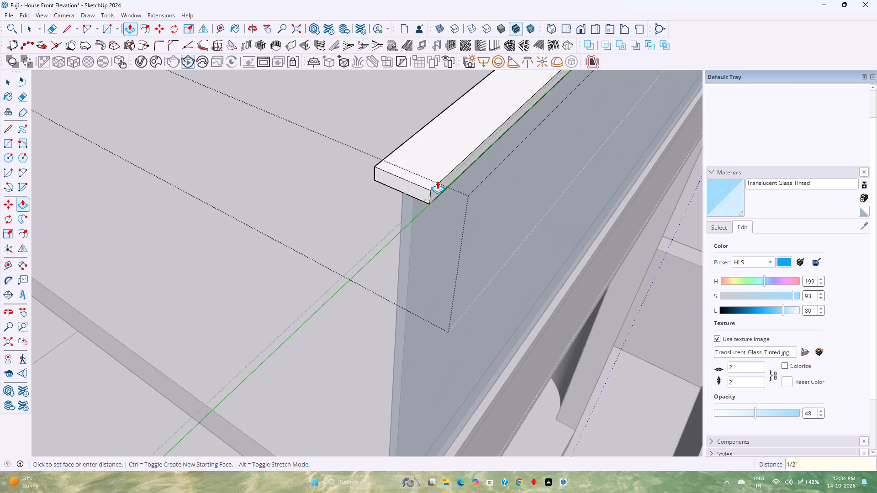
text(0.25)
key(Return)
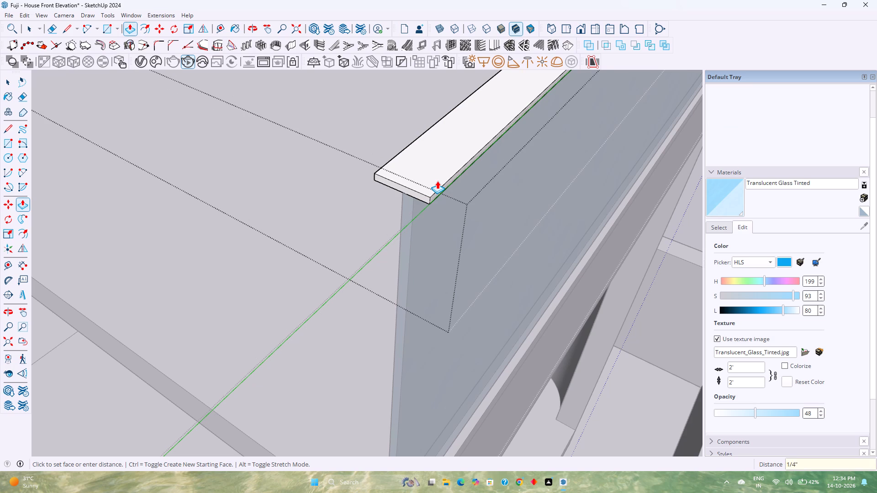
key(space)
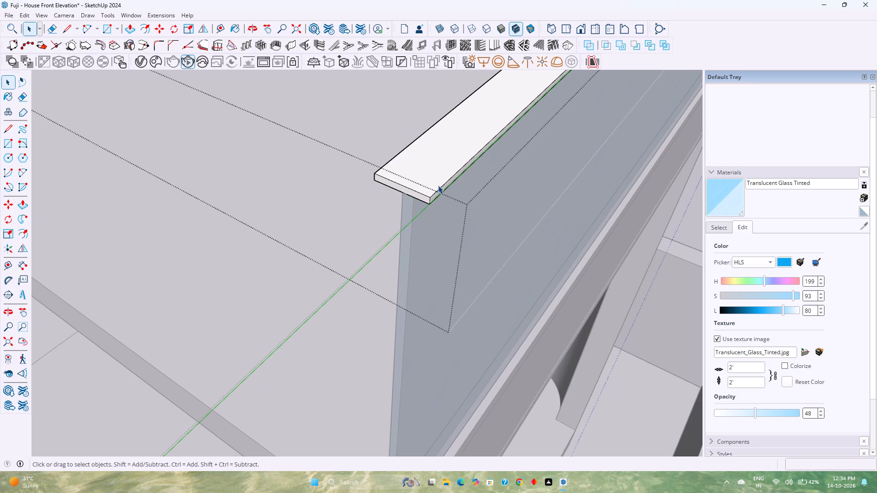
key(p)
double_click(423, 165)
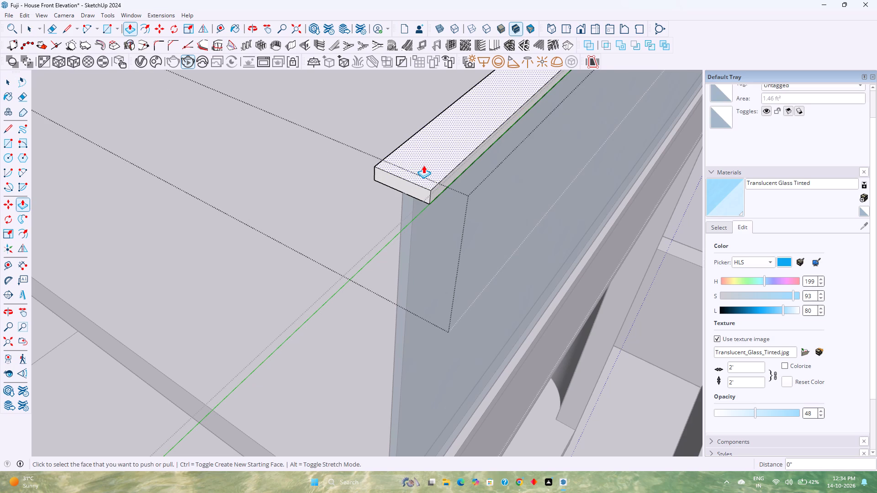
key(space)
Examine the extruded strip along the whole glass railing, including the rounded corner and both ends.
scroll(427, 178, down, 5)
shift+middle_drag(427, 178, 455, 259)
scroll(444, 276, down, 5)
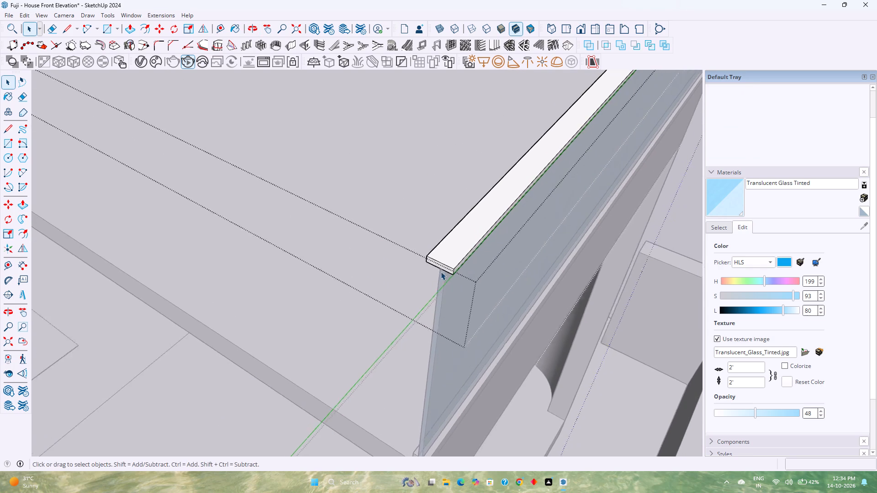
scroll(441, 272, down, 9)
middle_drag(469, 294, 306, 226)
middle_click(305, 226)
middle_click(305, 226)
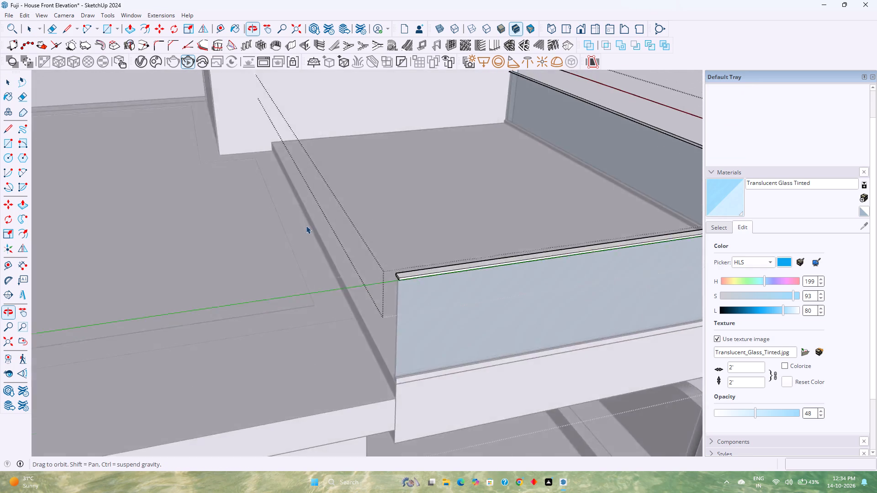
scroll(309, 226, down, 7)
middle_drag(473, 264, 530, 325)
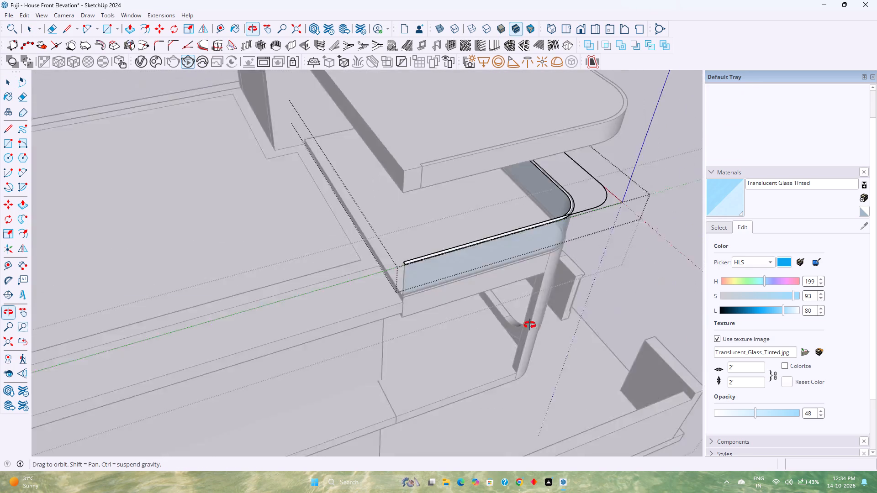
middle_drag(530, 325, 555, 290)
scroll(544, 184, up, 4)
middle_drag(555, 191, 376, 257)
middle_drag(354, 267, 350, 272)
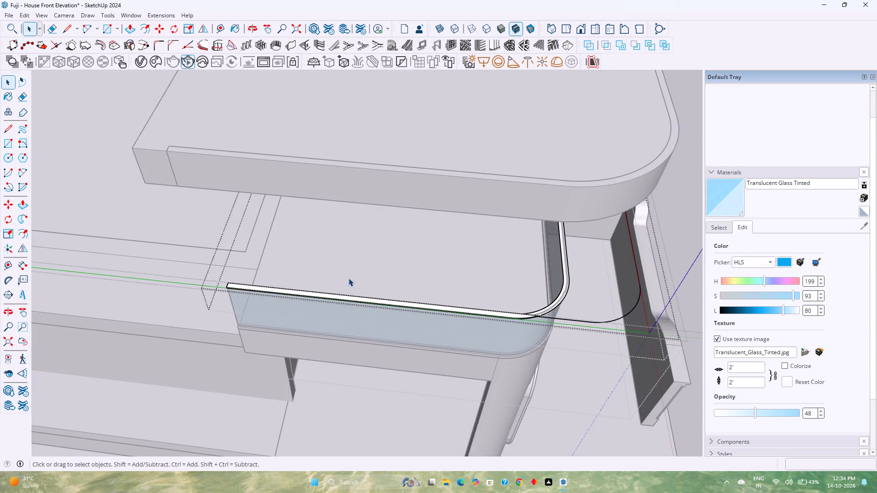
scroll(612, 342, up, 3)
middle_drag(592, 304, 552, 304)
middle_click(552, 304)
middle_click(552, 304)
scroll(543, 299, down, 2)
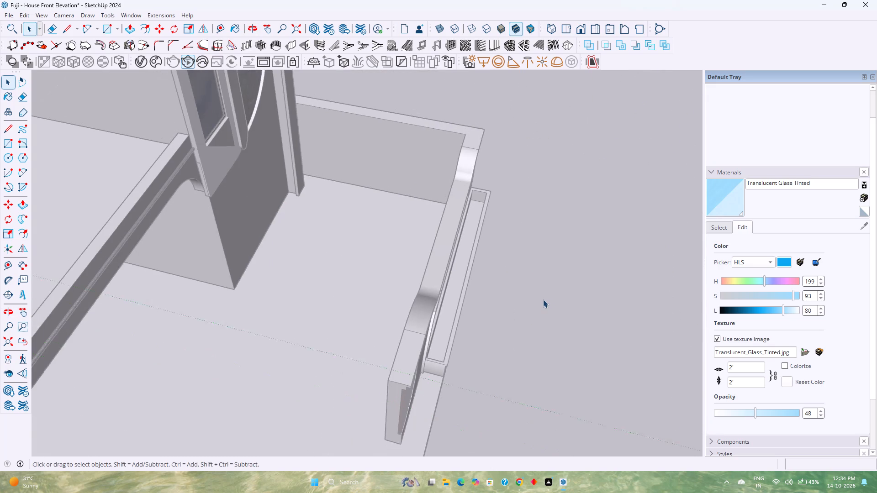
scroll(543, 299, down, 1)
scroll(456, 296, down, 8)
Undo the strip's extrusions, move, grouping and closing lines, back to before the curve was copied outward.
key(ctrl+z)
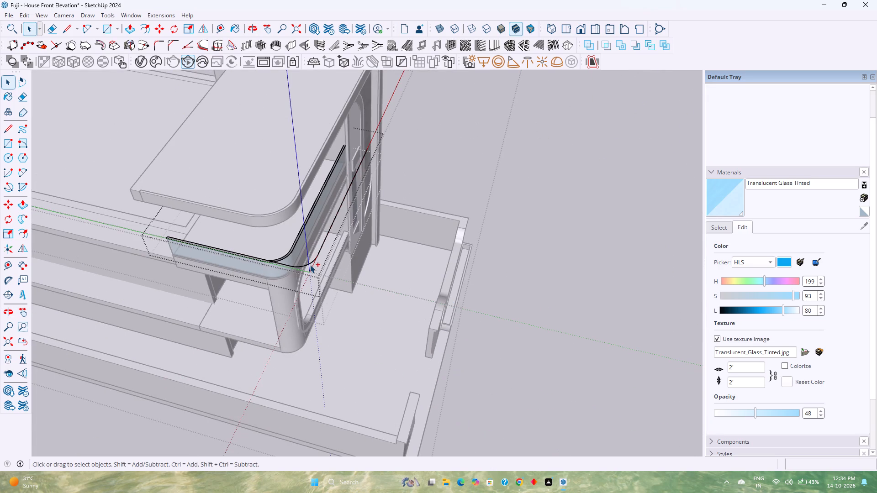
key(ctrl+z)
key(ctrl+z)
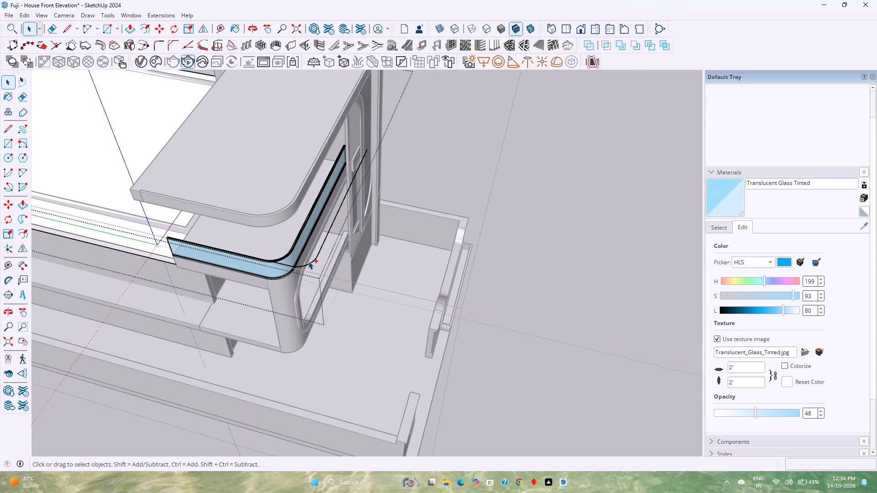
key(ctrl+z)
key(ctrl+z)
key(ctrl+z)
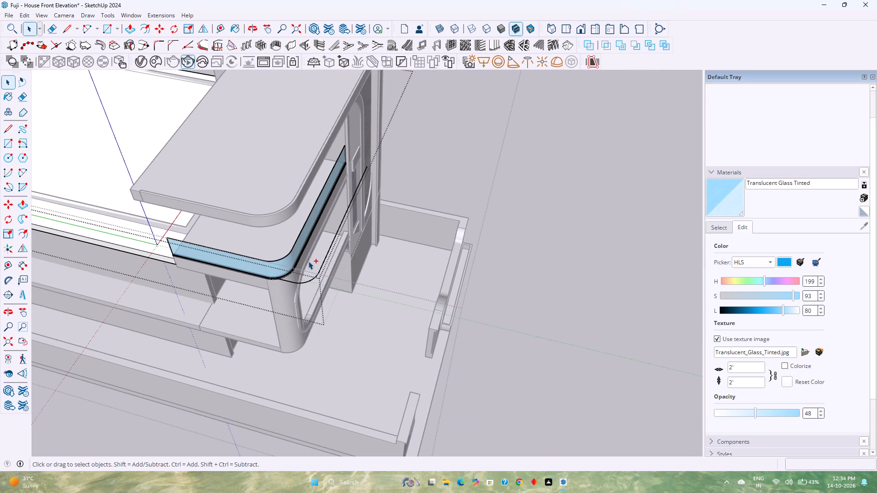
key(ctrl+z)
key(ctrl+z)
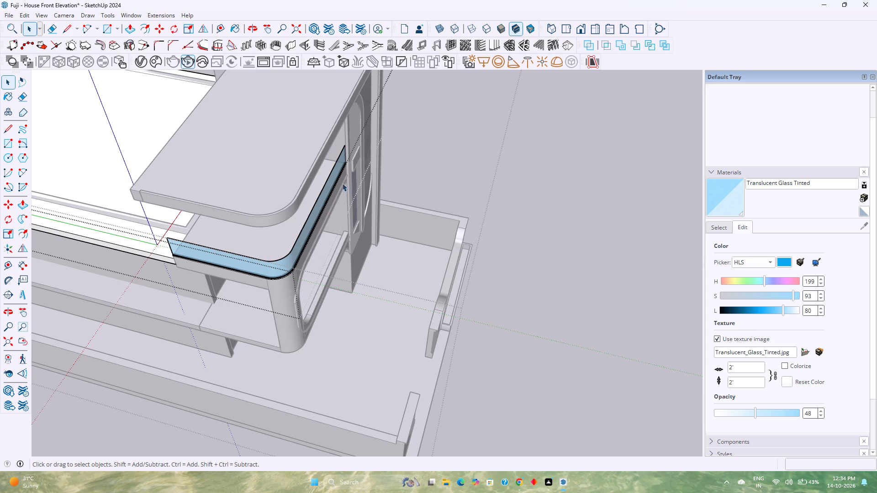
Copy the outer curve at the base of the glass railing 10' outward, clear of the balcony.
scroll(342, 181, up, 20)
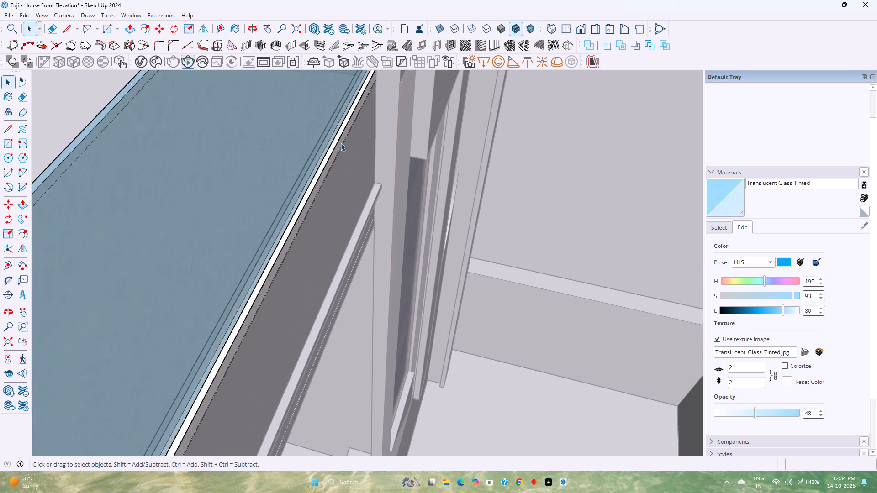
scroll(341, 143, up, 4)
shift+middle_drag(341, 143, 310, 339)
scroll(322, 238, up, 3)
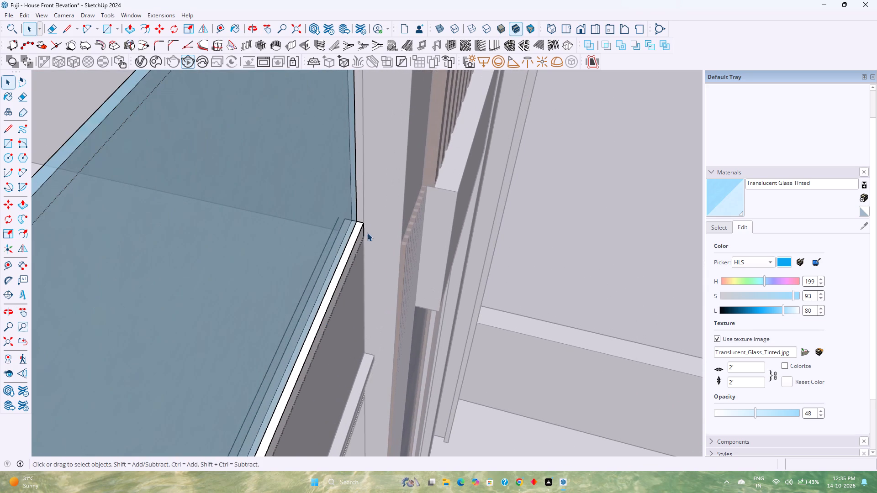
click(356, 241)
key(m)
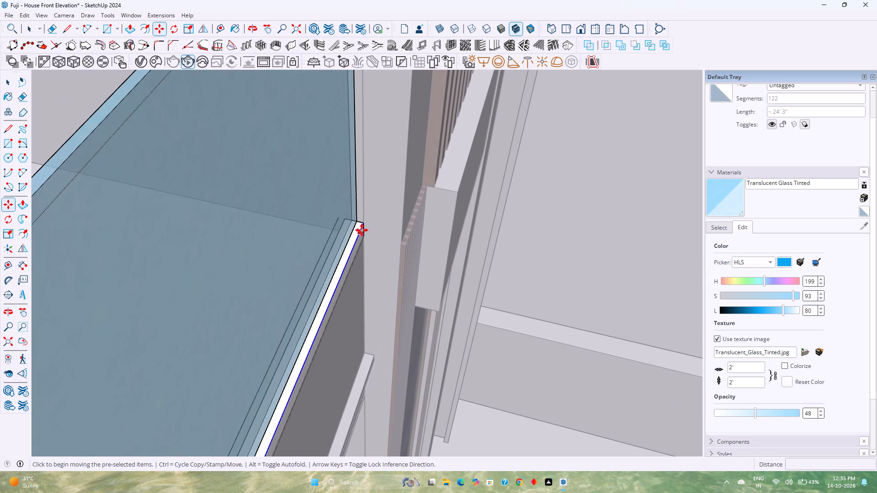
click(363, 225)
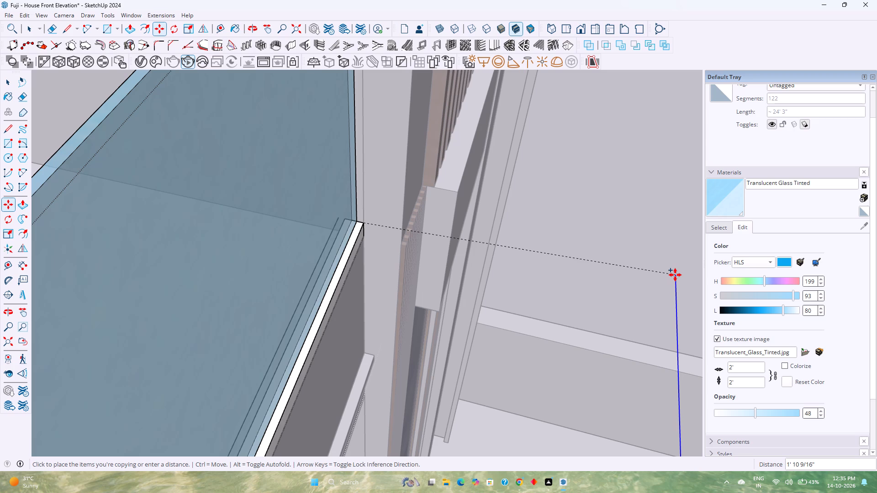
text(10)
key(apostrophe)
key(Return)
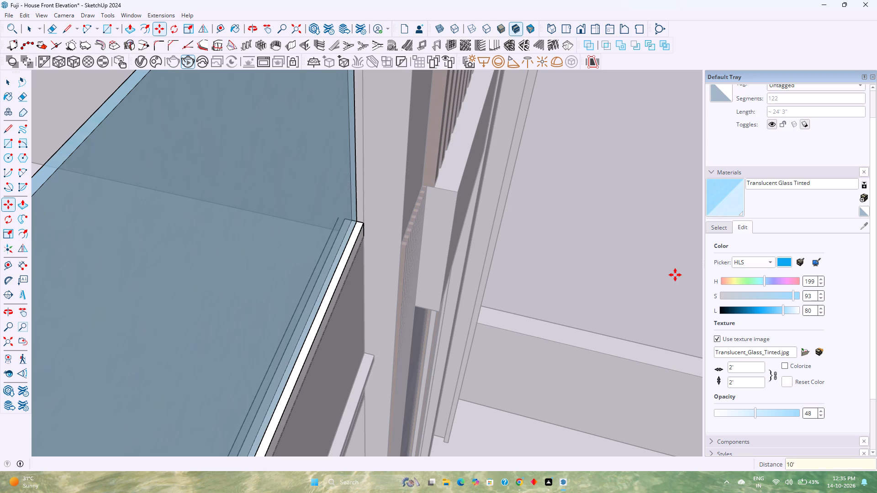
Draw a line joining the inner and outer curves at the railing's free end beside the white slab.
key(space)
scroll(675, 275, down, 11)
click(6, 342)
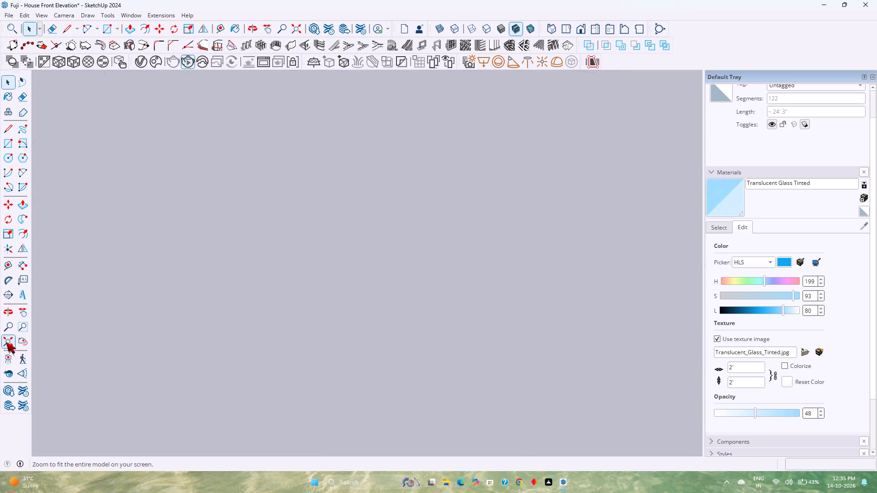
middle_drag(463, 324, 390, 295)
middle_click(390, 295)
scroll(465, 305, up, 8)
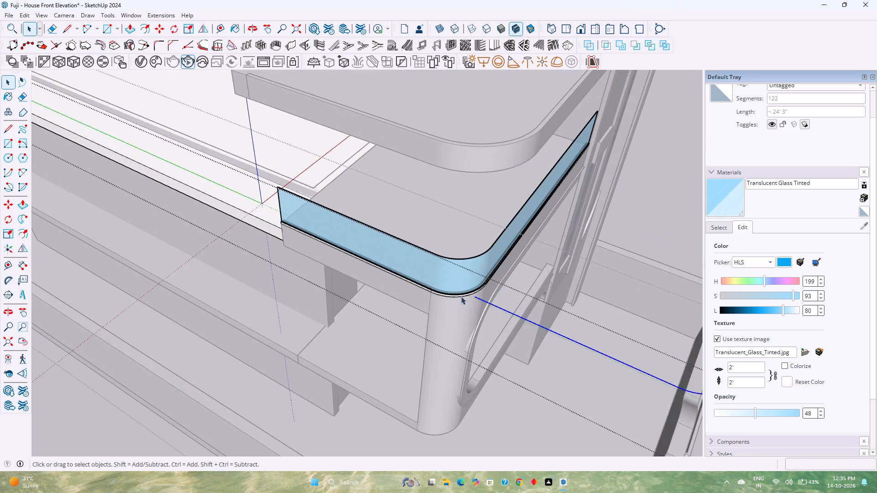
scroll(236, 287, up, 1)
middle_drag(236, 287, 324, 309)
middle_click(324, 309)
scroll(548, 267, up, 10)
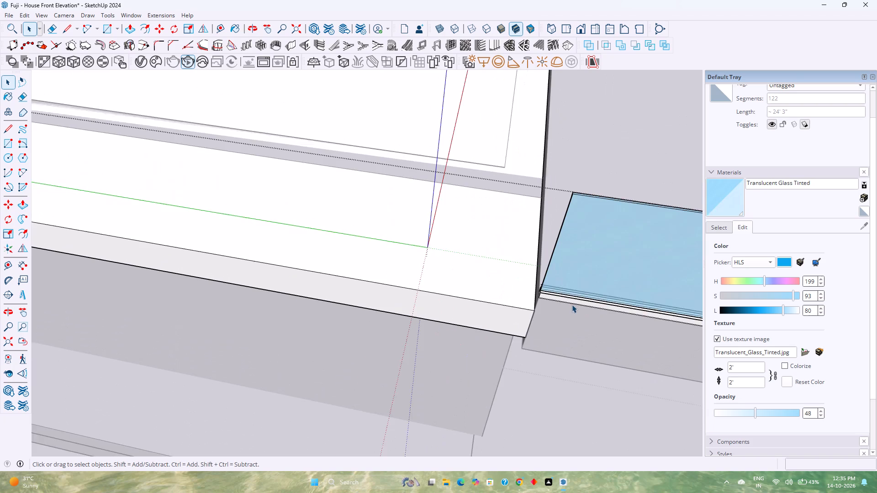
scroll(572, 304, up, 8)
middle_drag(549, 294, 648, 325)
scroll(483, 216, up, 2)
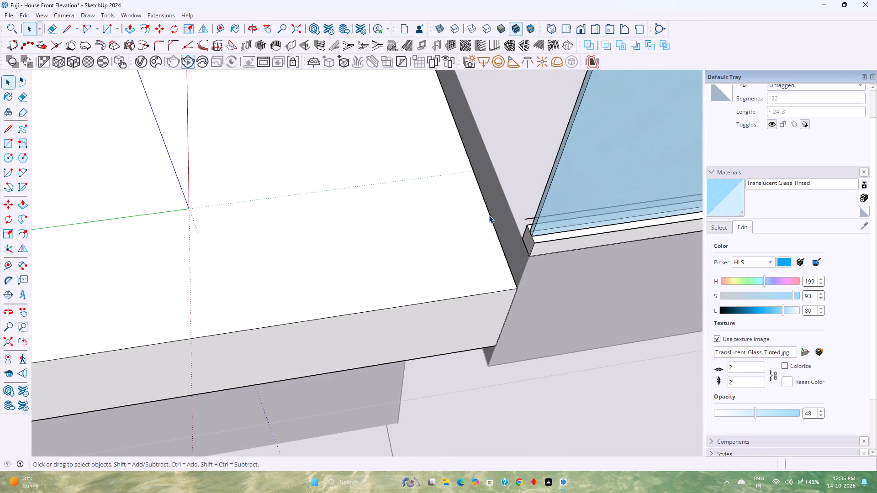
scroll(514, 221, up, 2)
key(l)
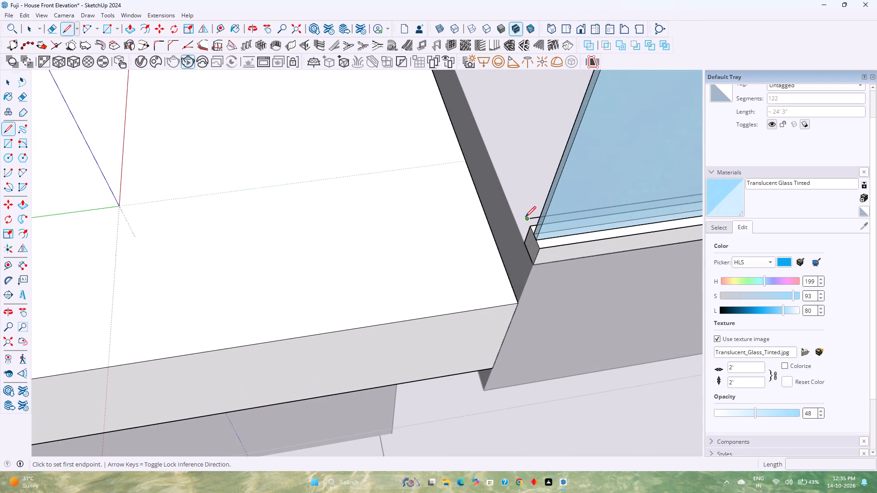
click(525, 217)
click(539, 249)
scroll(539, 249, down, 7)
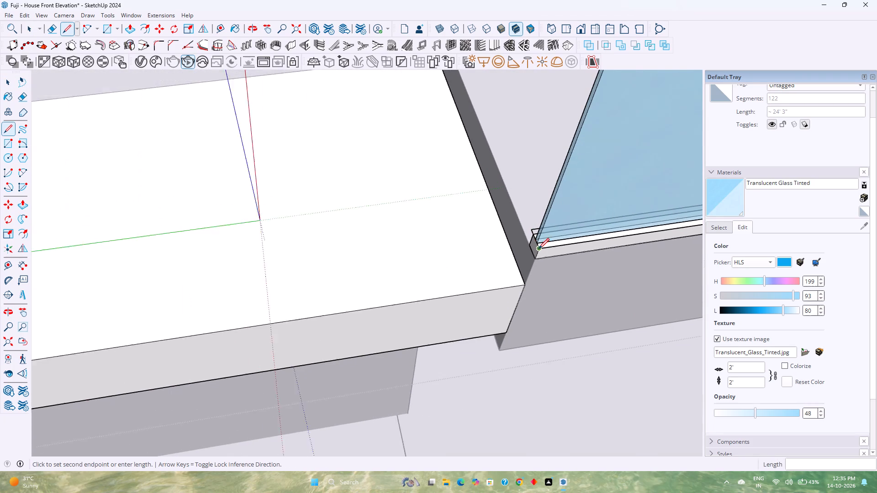
scroll(539, 249, down, 3)
key(Escape)
Draw a line joining the inner and outer curves at the railing base's other end, beside the marble-clad column.
scroll(539, 249, down, 11)
shift+middle_drag(643, 258, 291, 340)
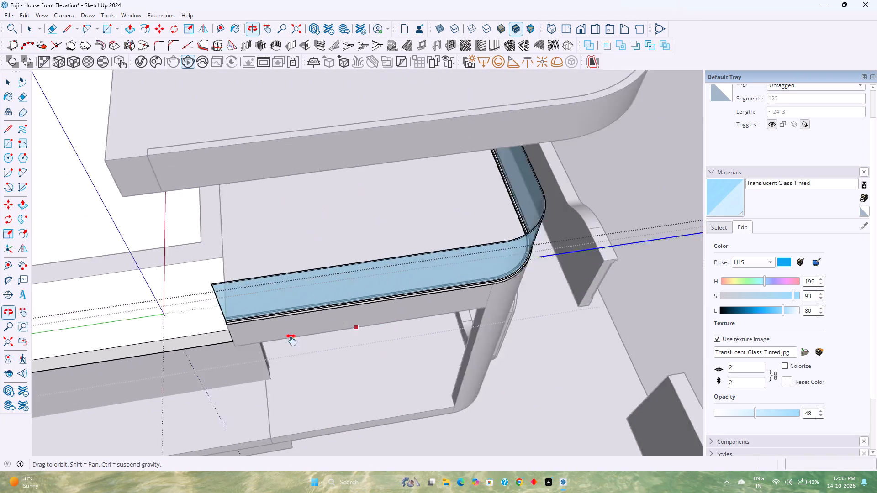
shift+middle_drag(291, 340, 253, 349)
shift+middle_click(253, 349)
middle_drag(329, 315, 127, 312)
shift+middle_drag(508, 290, 239, 379)
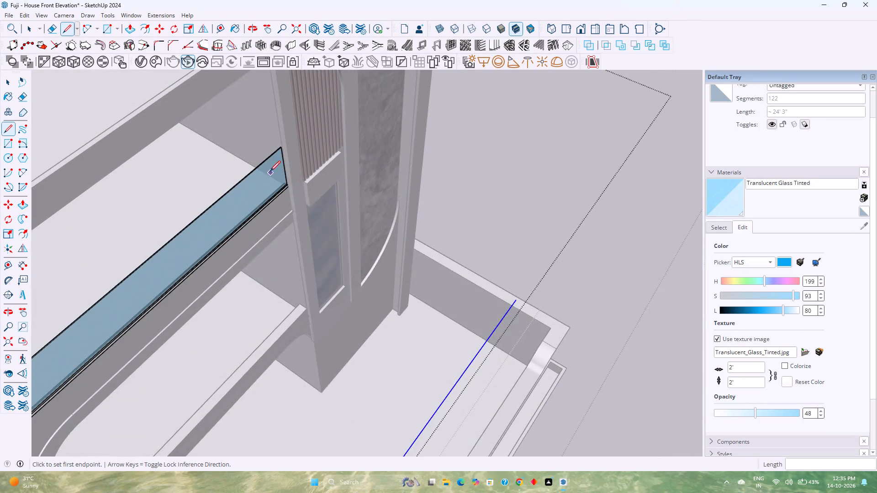
scroll(270, 171, up, 20)
scroll(270, 171, up, 2)
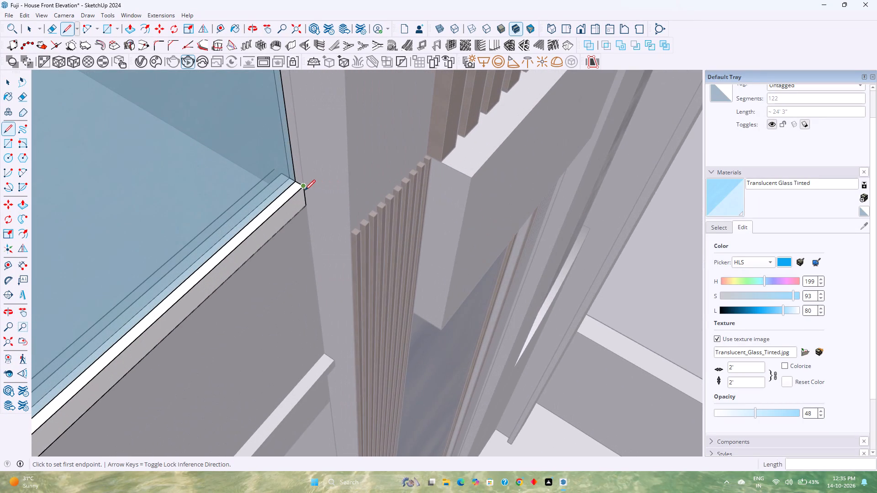
click(303, 187)
scroll(275, 168, up, 4)
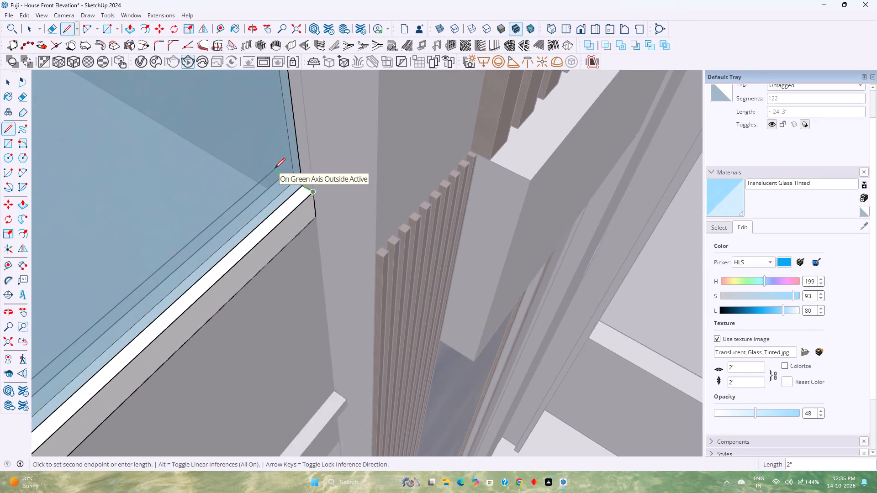
middle_drag(275, 168, 647, 167)
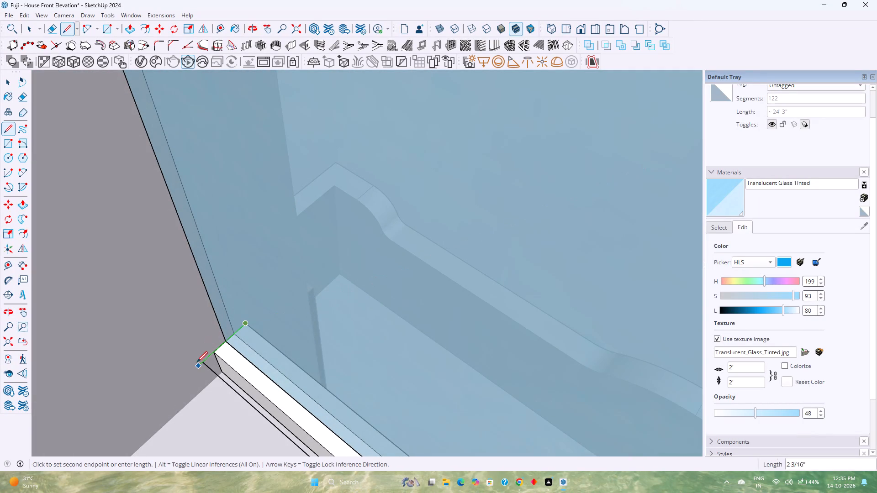
scroll(202, 367, up, 14)
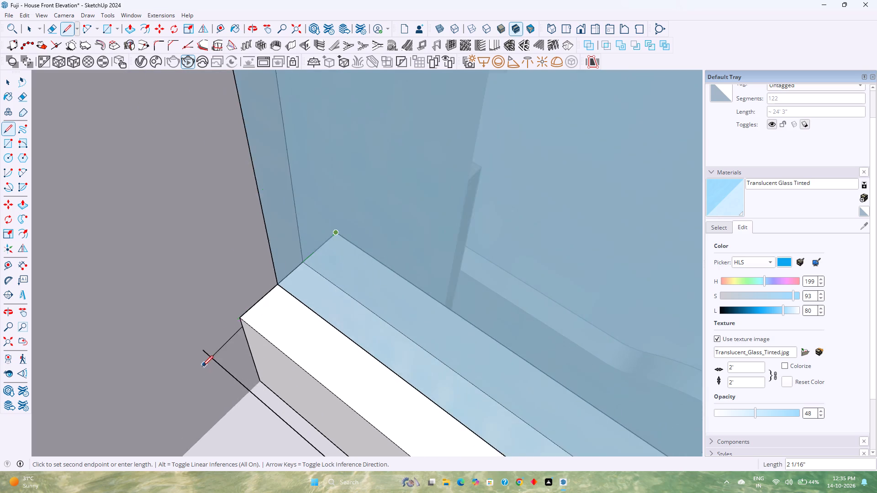
scroll(202, 366, up, 2)
click(203, 343)
key(space)
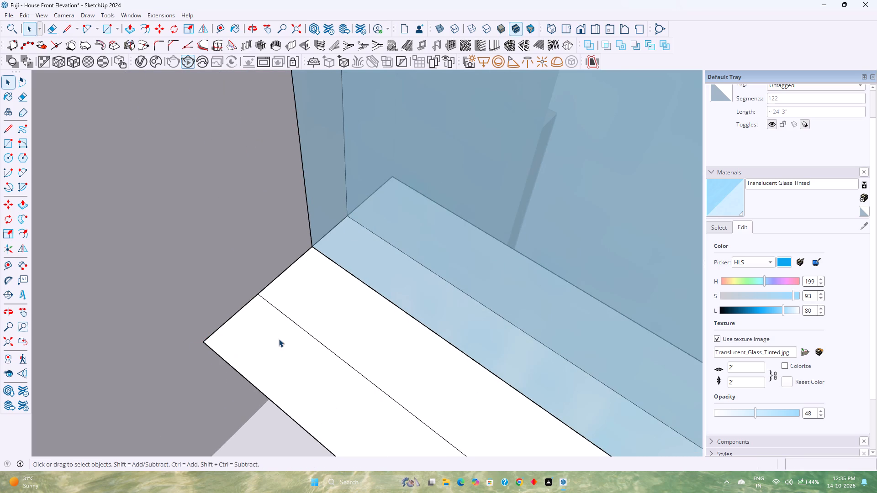
Group the closed strip face at the glass railing's base together with its bounding edges.
double_click(281, 338)
scroll(281, 338, down, 5)
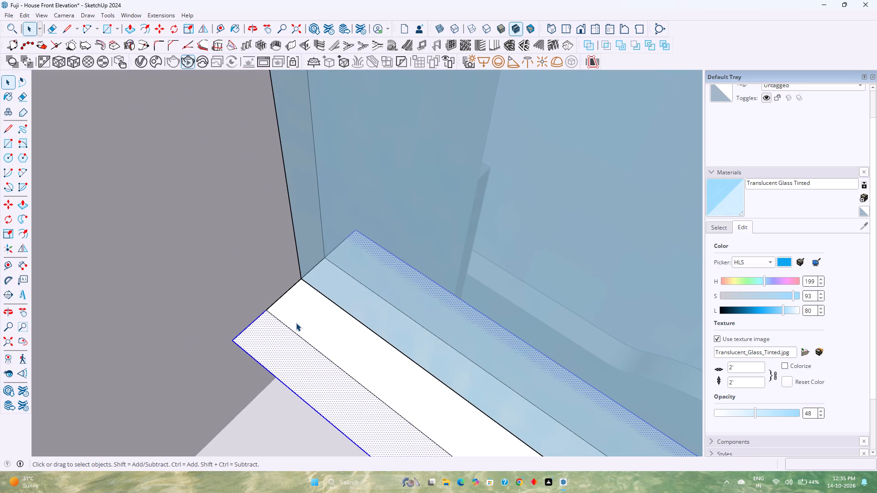
click(296, 323)
double_click(283, 351)
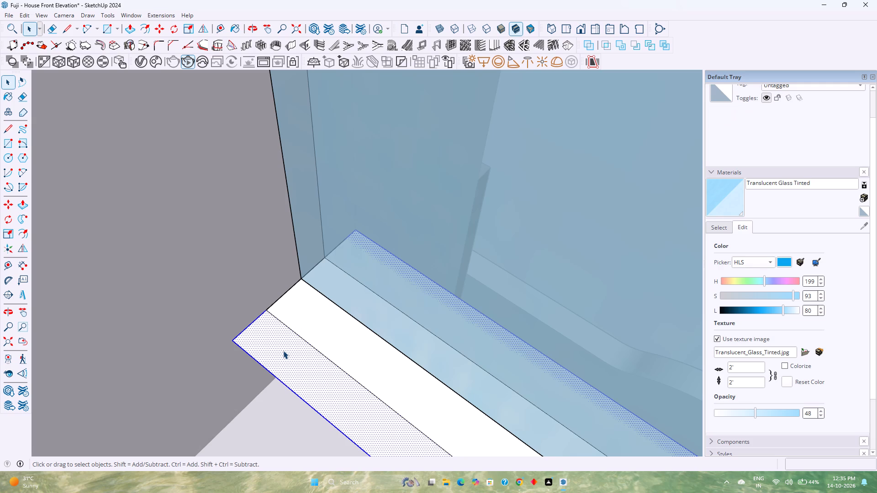
right_click(283, 351)
click(318, 157)
Move the strip group 2' straight up from the railing's base onto the top edge of the glass.
scroll(266, 318, down, 6)
scroll(266, 318, up, 1)
scroll(266, 318, down, 20)
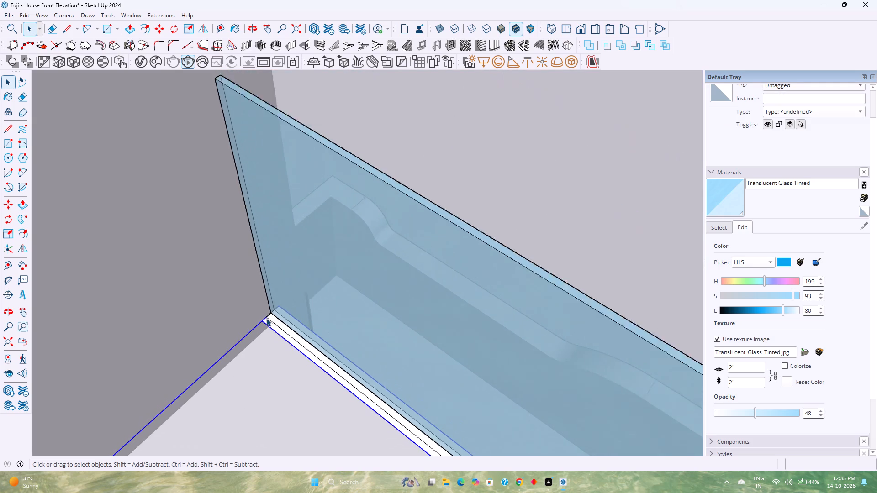
scroll(266, 318, down, 1)
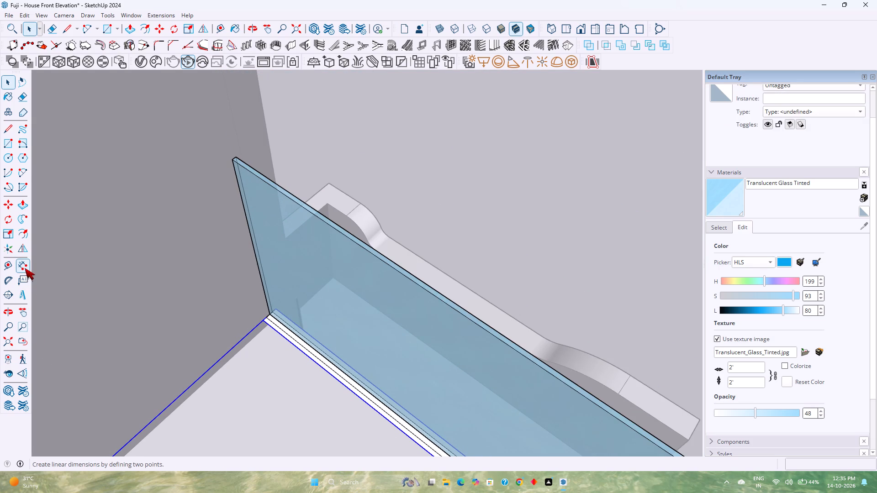
click(13, 344)
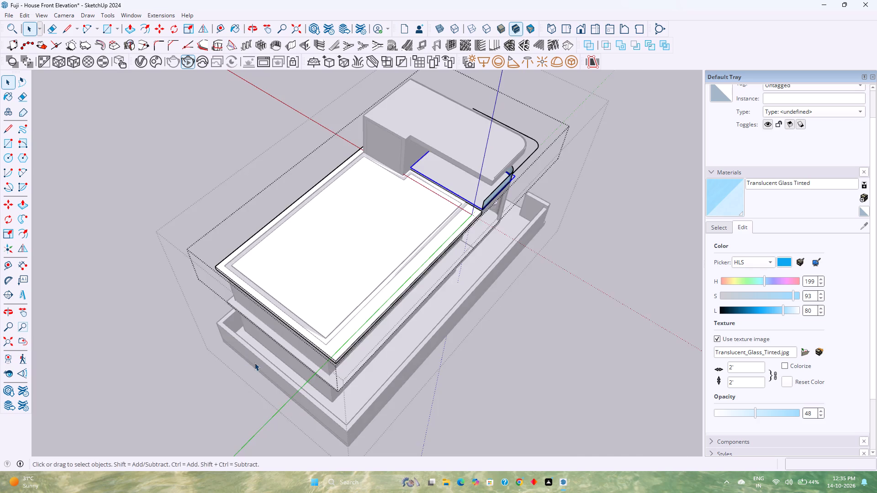
middle_drag(254, 362, 265, 302)
scroll(551, 151, up, 3)
scroll(503, 210, up, 4)
scroll(452, 203, up, 6)
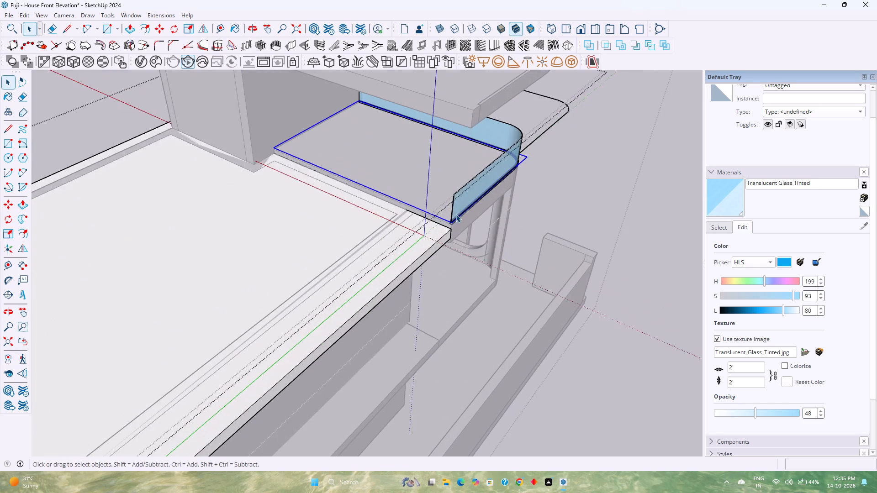
scroll(456, 214, up, 20)
scroll(456, 214, up, 6)
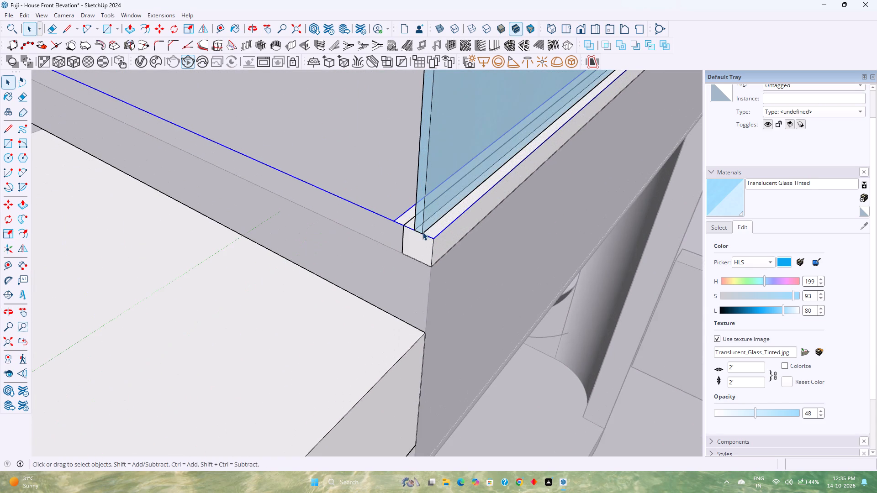
key(m)
click(432, 241)
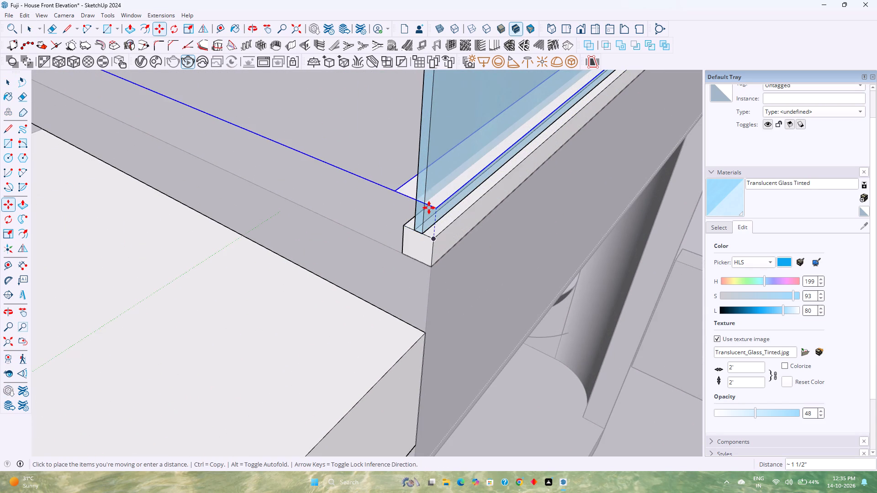
scroll(429, 208, down, 10)
shift+middle_drag(429, 208, 436, 333)
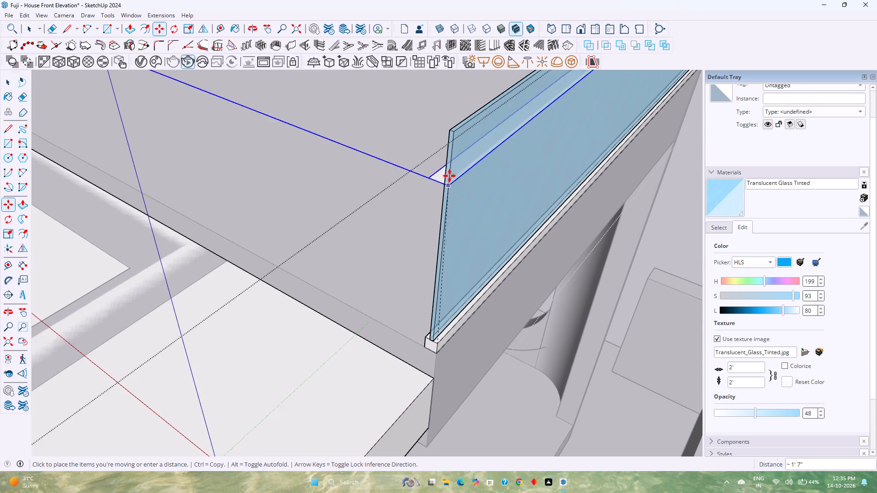
key(Up)
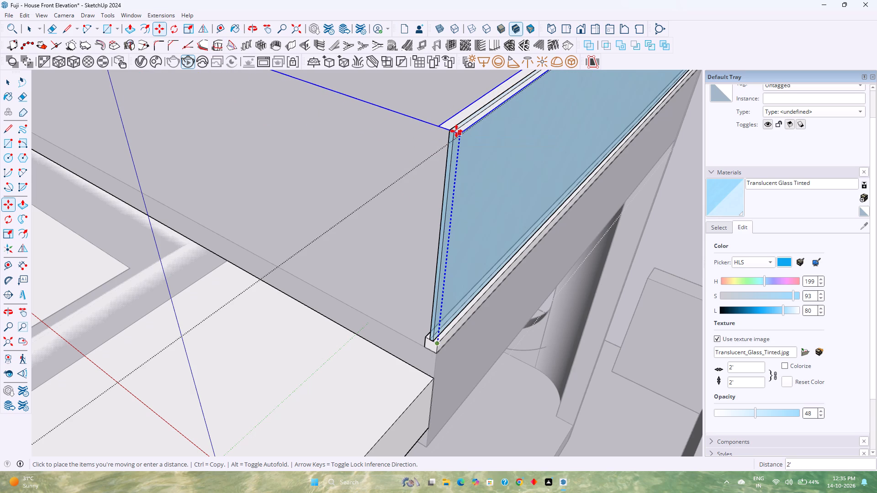
scroll(454, 134, up, 3)
click(454, 134)
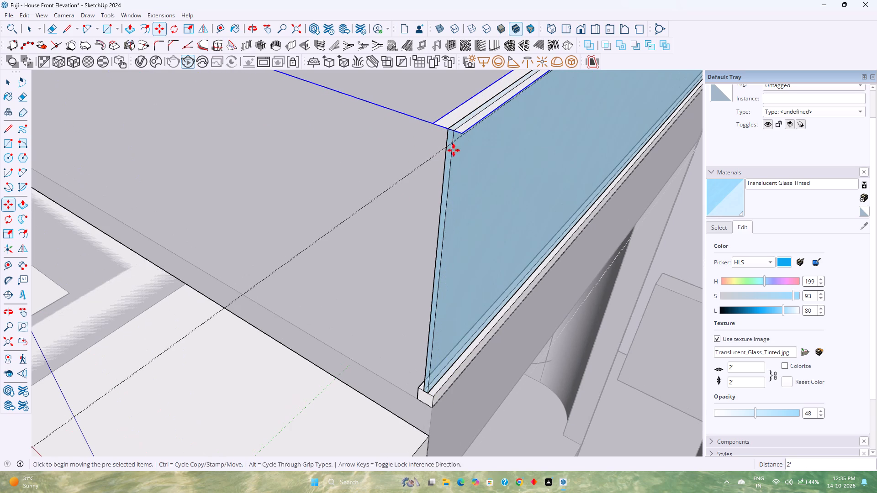
Extrude the strip face upward inside its group to a thickness of 1", and close the group.
key(p)
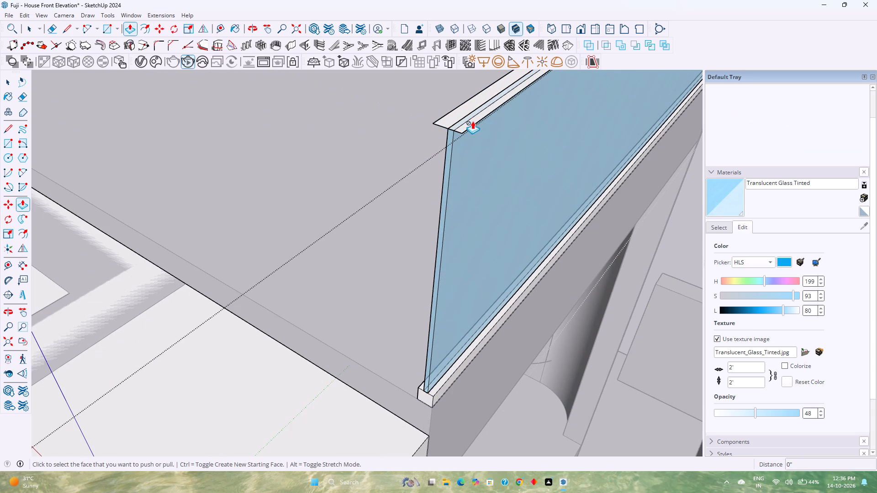
key(space)
double_click(472, 121)
scroll(472, 121, up, 1)
key(p)
click(471, 123)
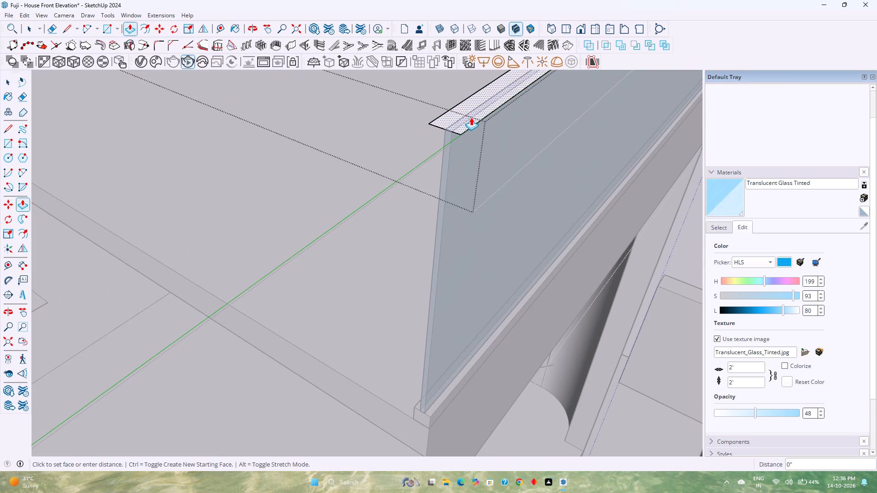
text(0.5)
key(Return)
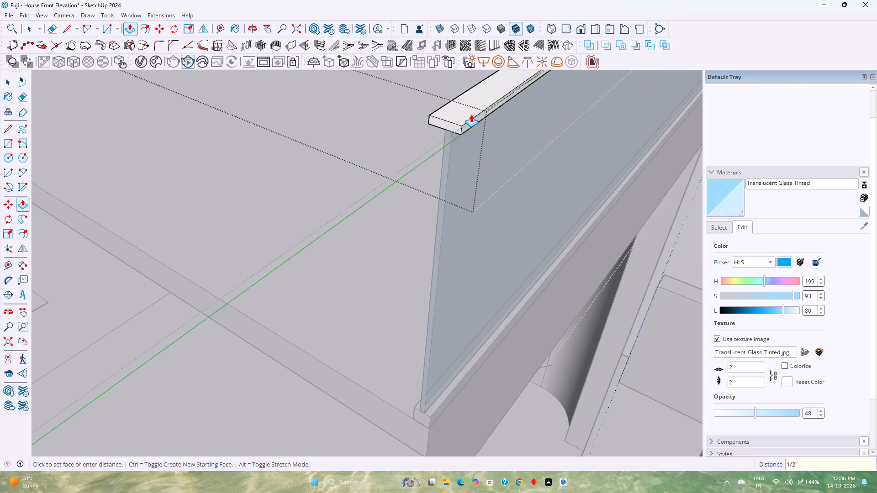
key(1)
key(Return)
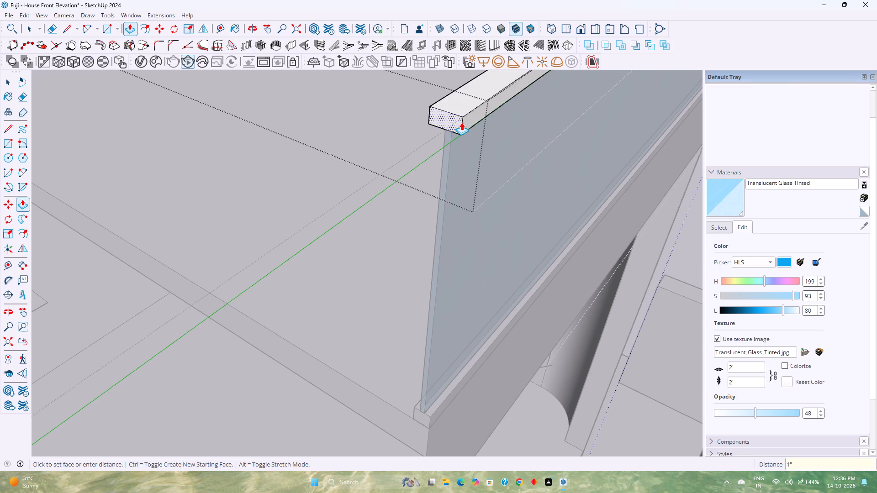
key(space)
scroll(447, 156, down, 8)
shift+middle_drag(491, 184, 310, 304)
shift+middle_click(308, 305)
scroll(380, 275, down, 5)
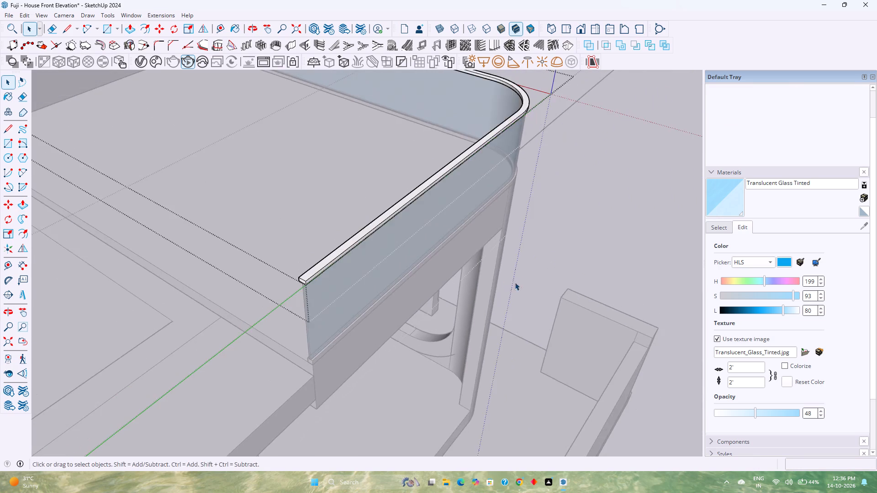
middle_drag(515, 282, 302, 277)
key(Escape)
Examine the top strip along the glass railing, around the rounded corner and toward the column.
scroll(299, 272, down, 3)
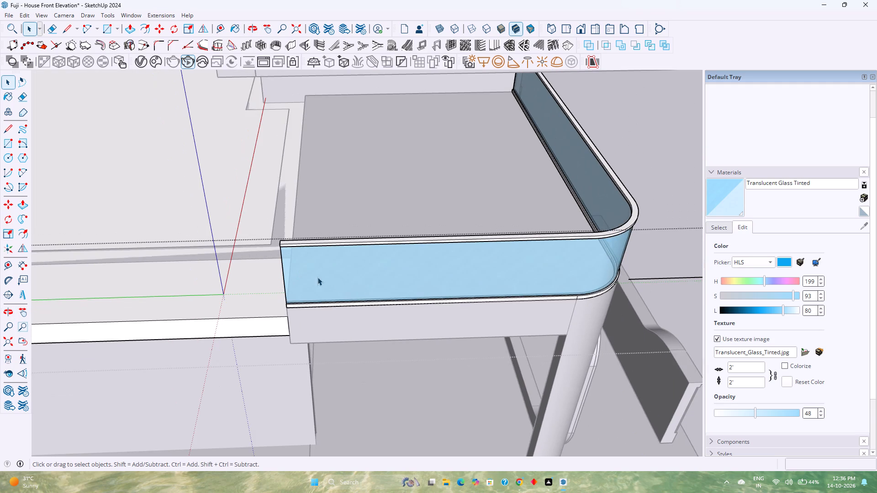
middle_drag(383, 296, 288, 273)
scroll(288, 273, down, 5)
middle_drag(400, 306, 412, 302)
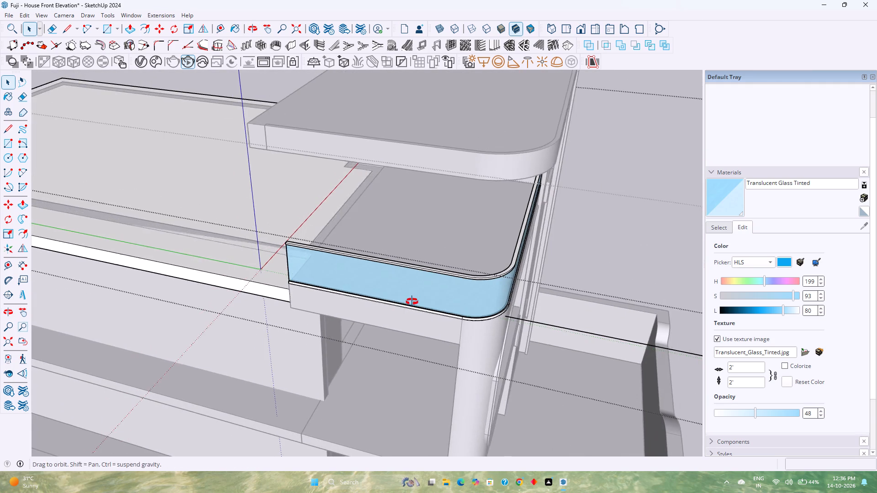
middle_drag(412, 302, 439, 275)
scroll(511, 248, up, 3)
shift+middle_drag(576, 255, 448, 280)
middle_drag(591, 297, 385, 305)
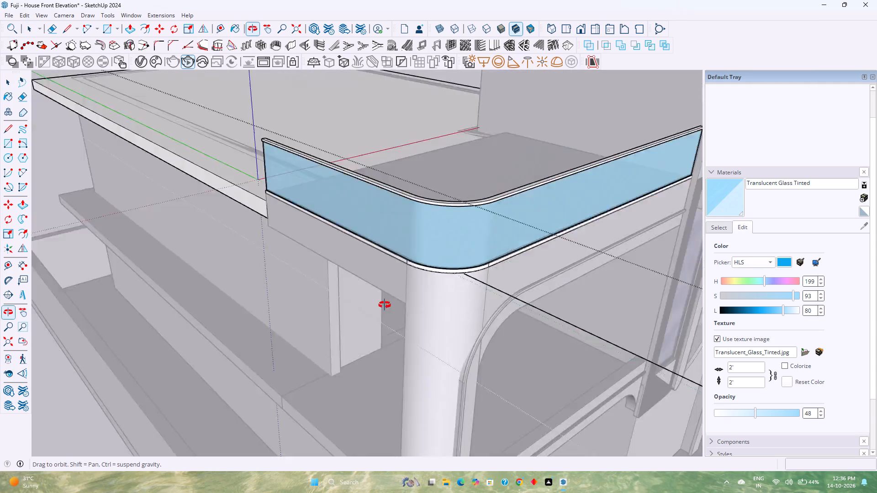
middle_drag(385, 305, 235, 282)
scroll(232, 281, down, 6)
scroll(284, 343, up, 2)
middle_drag(358, 340, 248, 309)
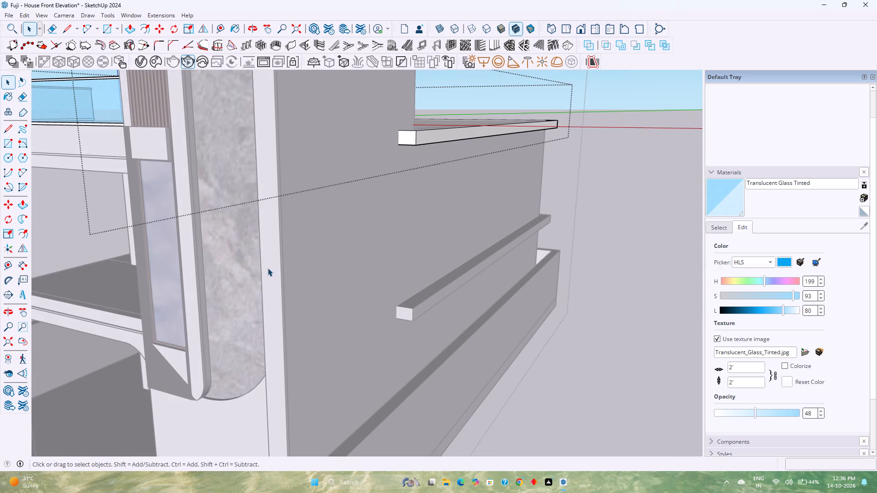
Draw an upright rectangular profile 2" wide and 1" high at the free end of the path line beside the balcony.
scroll(268, 268, down, 3)
shift+middle_drag(268, 267, 473, 374)
middle_drag(442, 356, 226, 351)
scroll(467, 296, up, 9)
scroll(370, 318, up, 1)
middle_drag(370, 318, 356, 298)
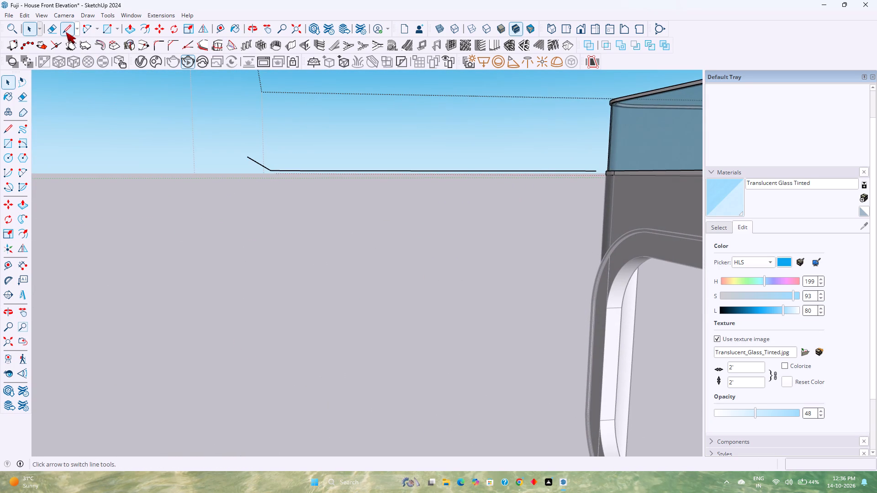
click(66, 32)
click(249, 157)
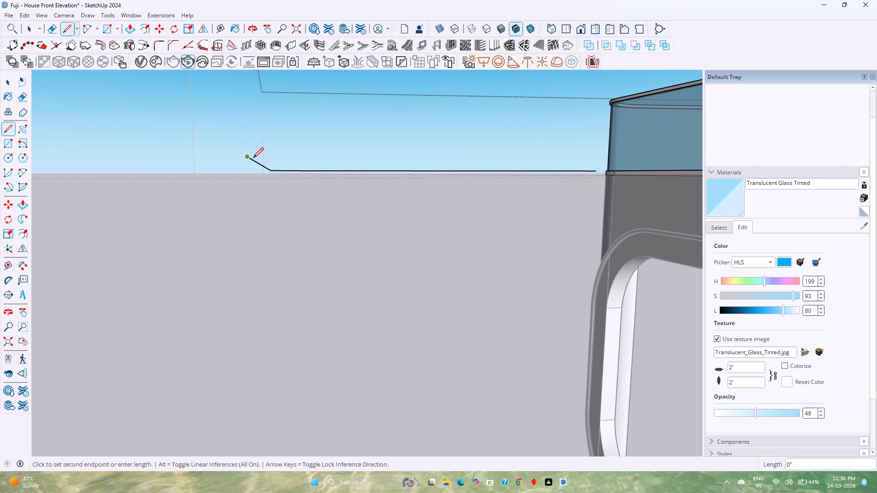
key(2)
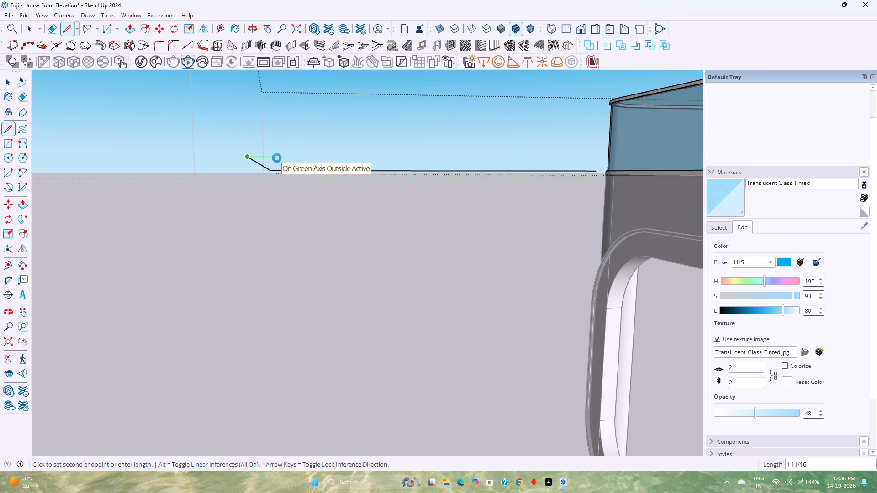
key(Return)
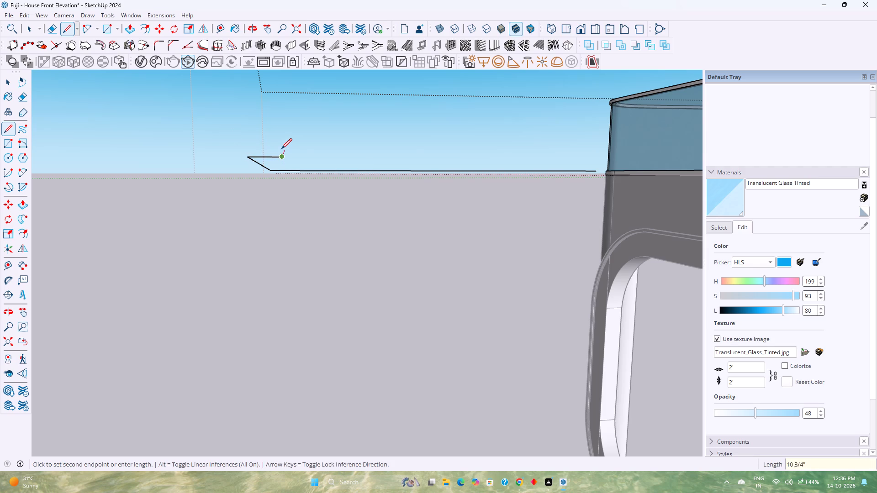
scroll(277, 148, up, 3)
scroll(277, 148, down, 4)
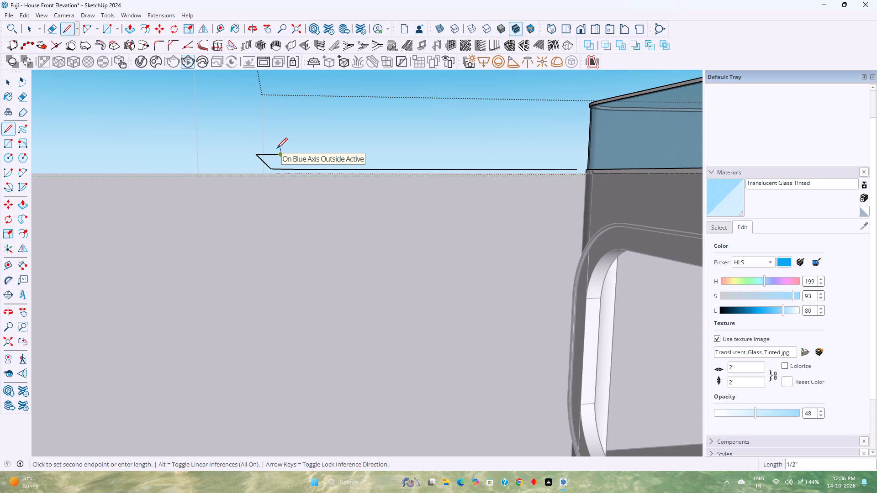
key(1)
key(Return)
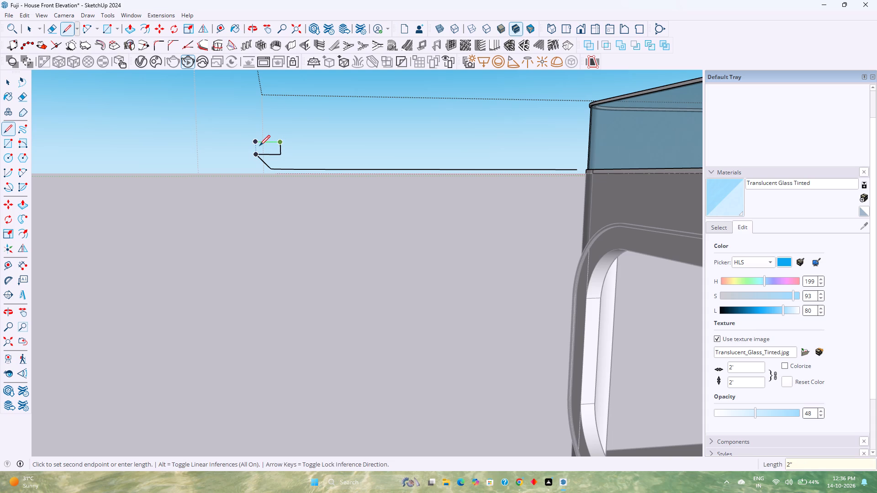
click(259, 146)
click(258, 151)
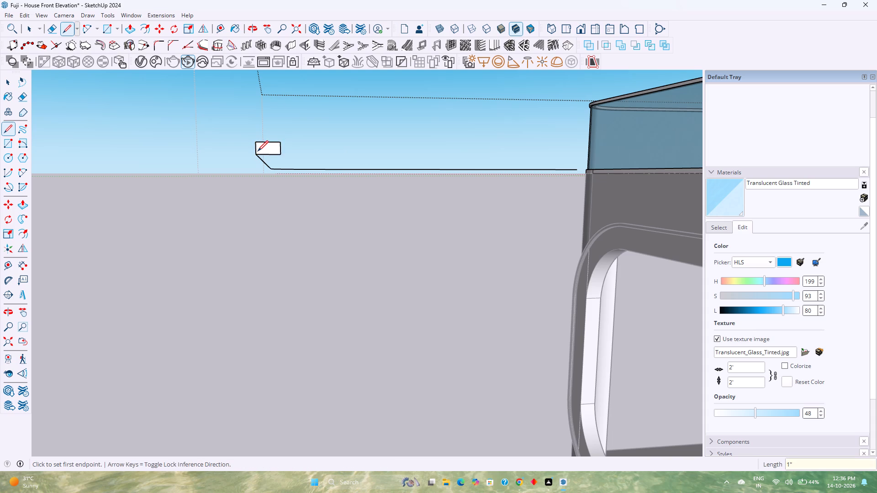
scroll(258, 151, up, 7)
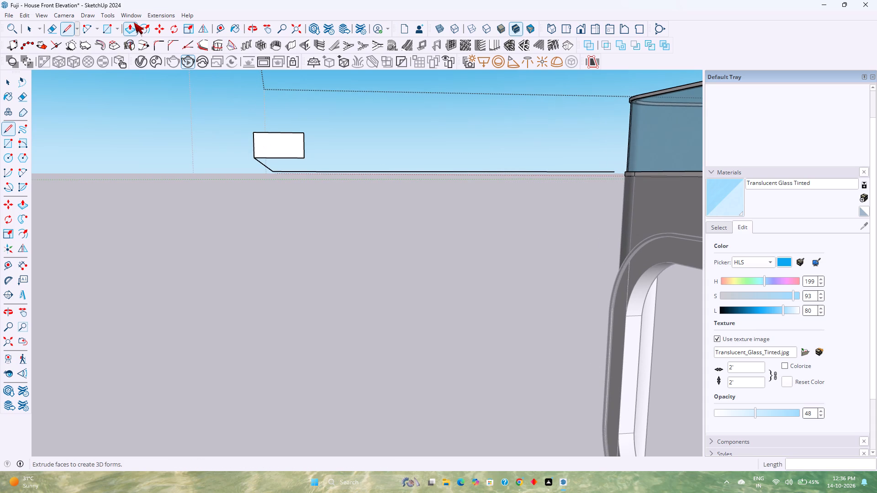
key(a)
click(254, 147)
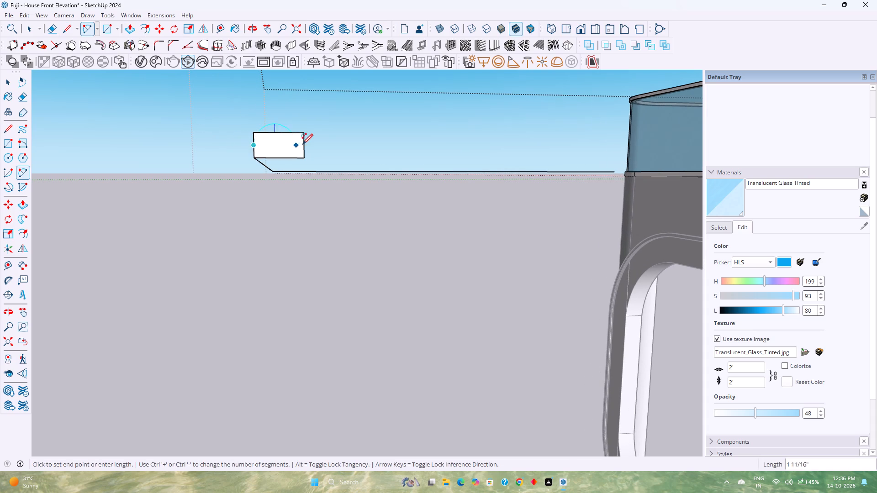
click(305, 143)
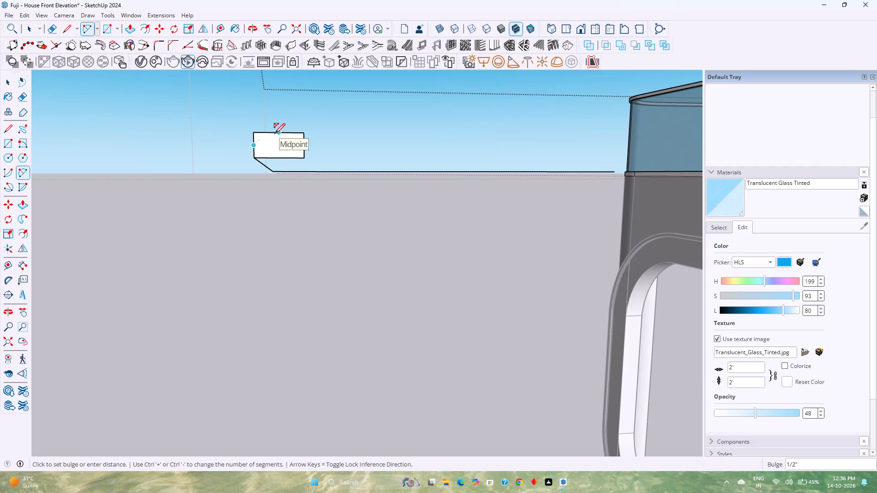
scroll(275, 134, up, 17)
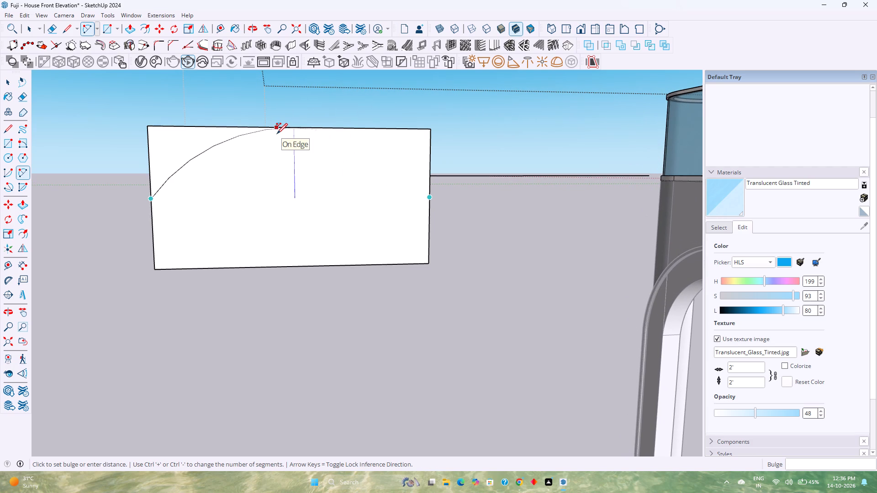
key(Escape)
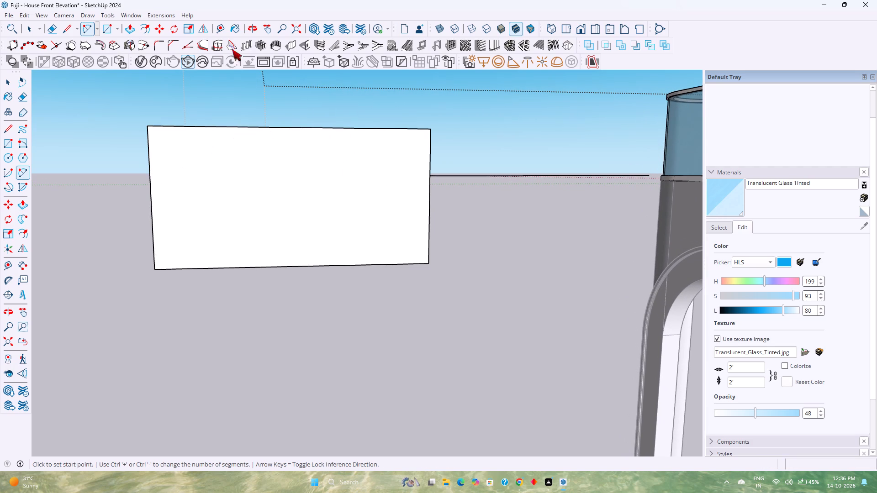
Place two vertical guides on the rectangular profile, each offset 0.25" inward from one of its side edges.
click(217, 26)
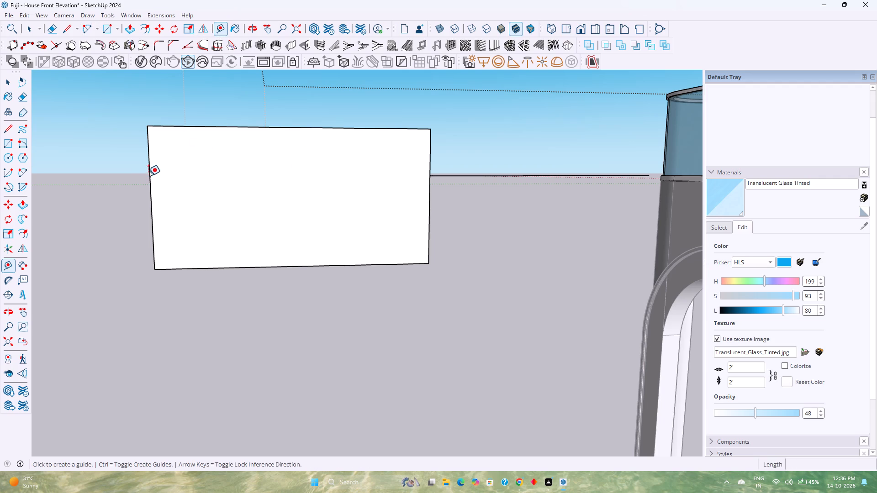
click(150, 173)
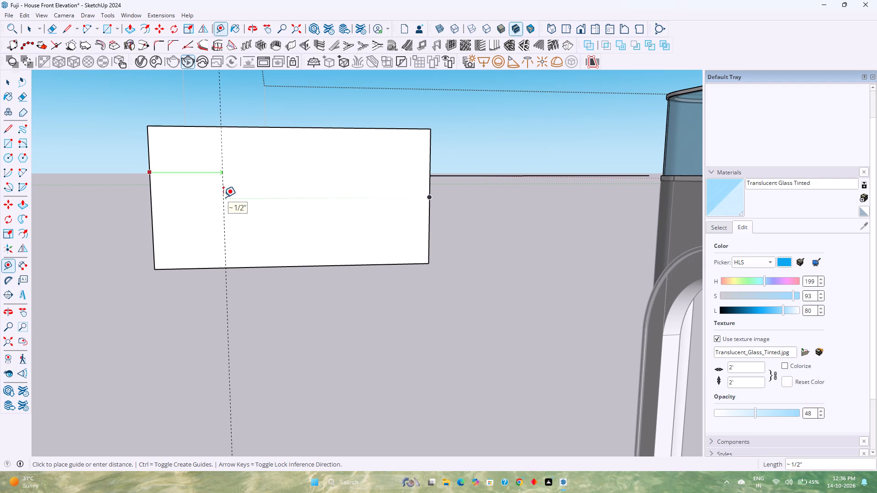
text(0.25)
key(Return)
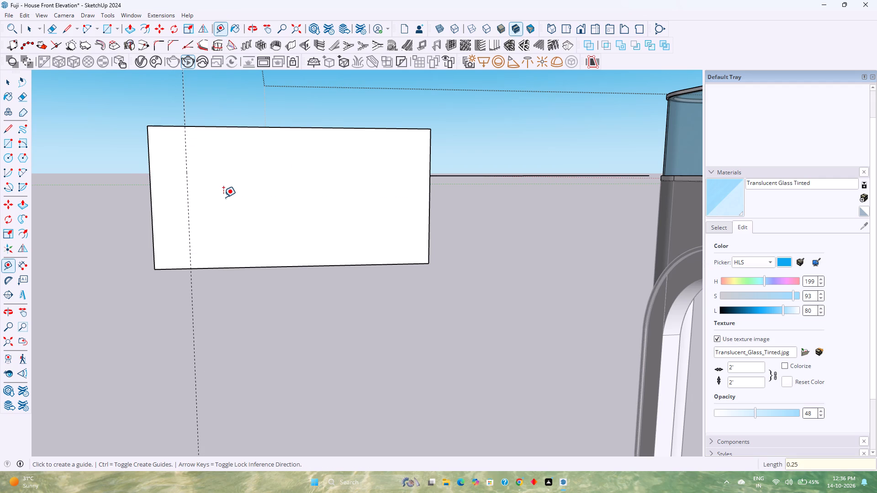
key(0)
key(Escape)
click(430, 176)
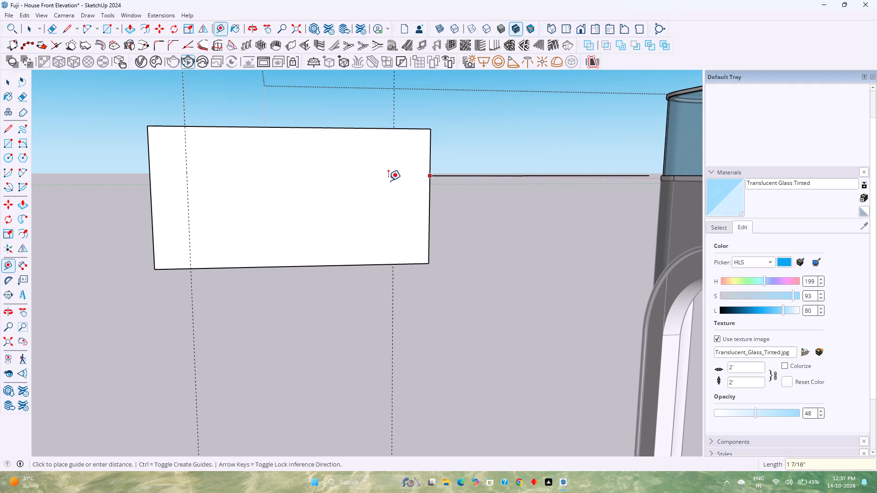
text(0.)
text(25)
key(Return)
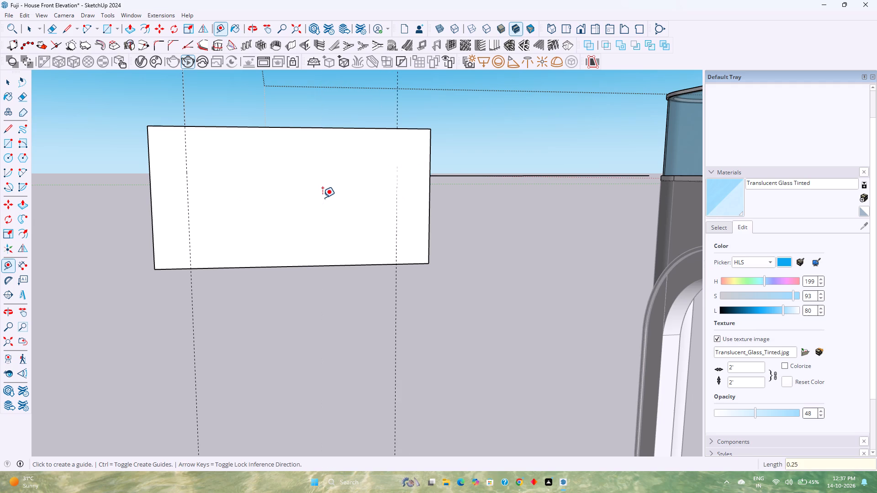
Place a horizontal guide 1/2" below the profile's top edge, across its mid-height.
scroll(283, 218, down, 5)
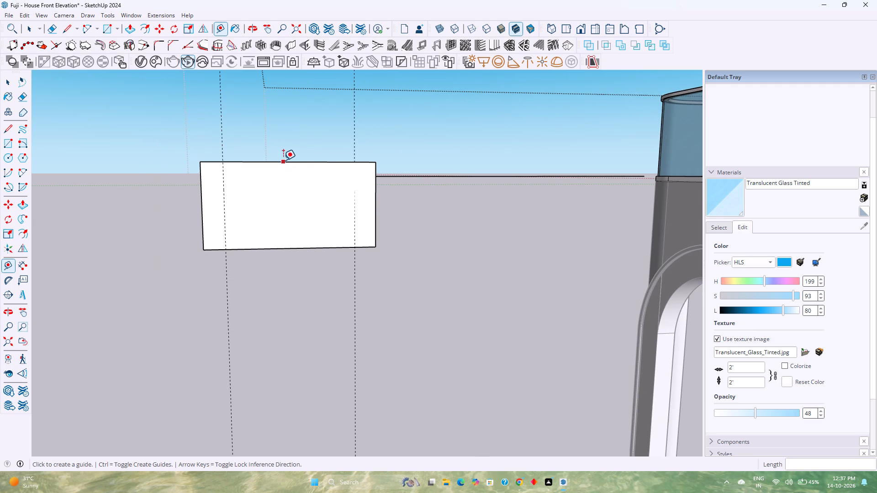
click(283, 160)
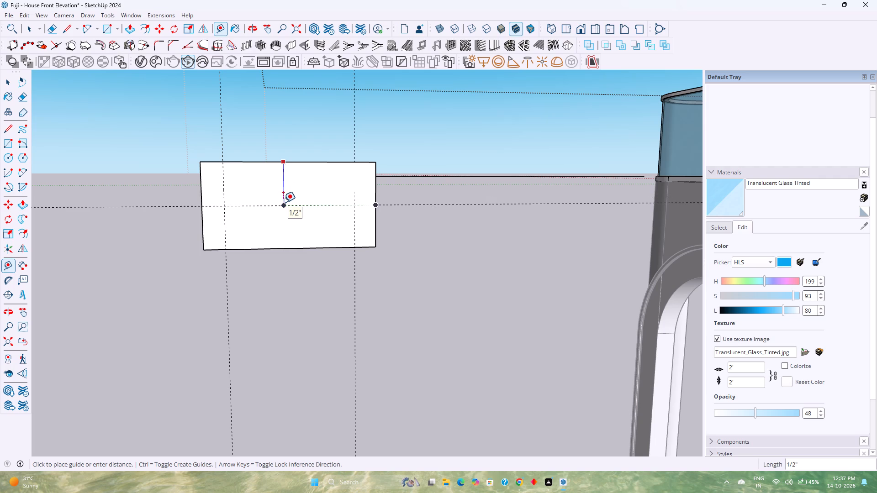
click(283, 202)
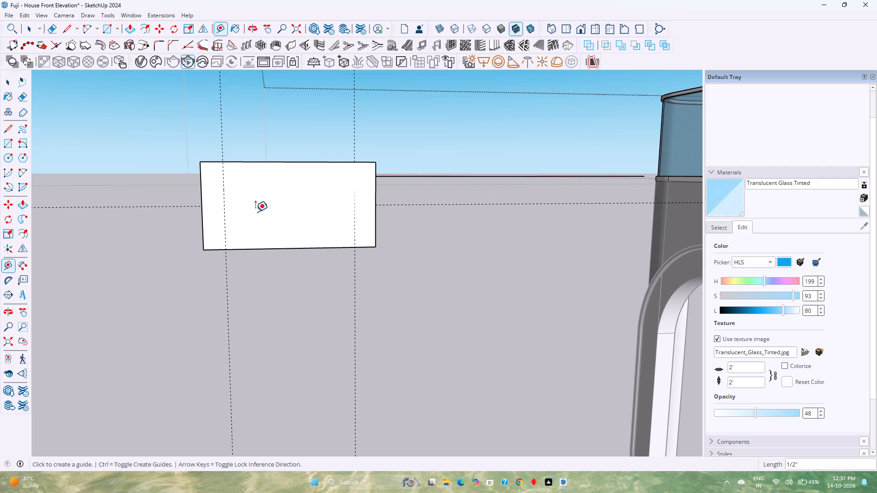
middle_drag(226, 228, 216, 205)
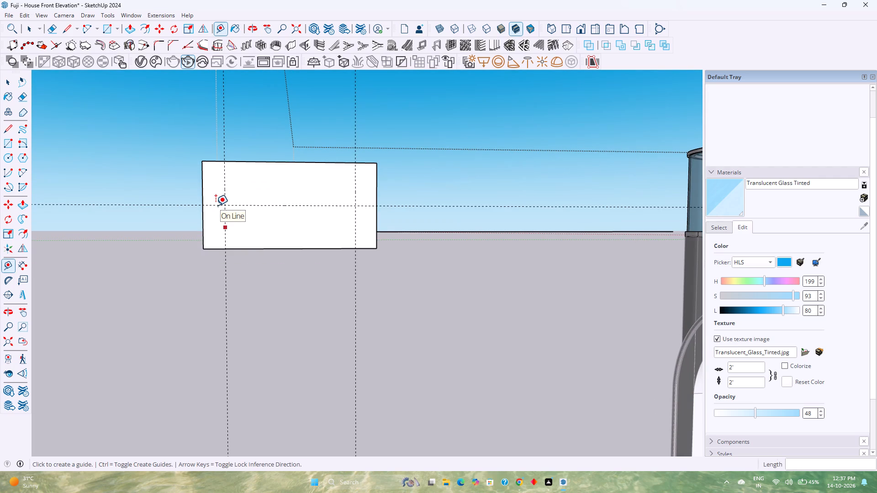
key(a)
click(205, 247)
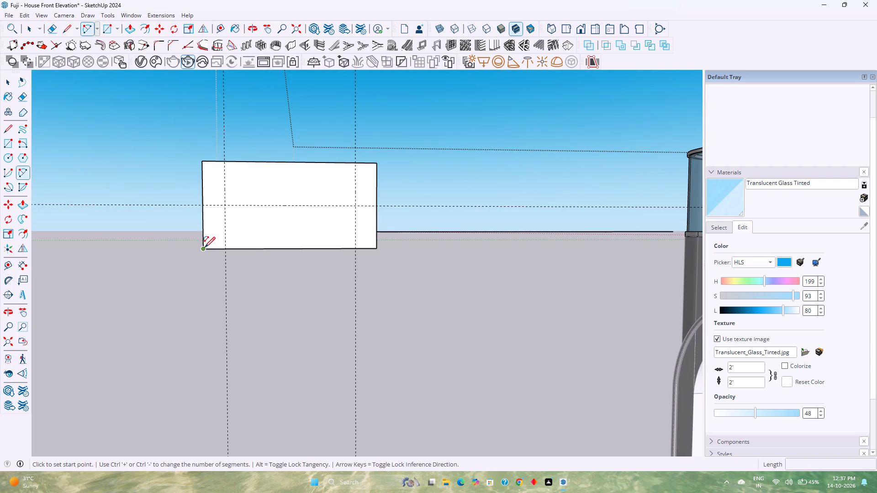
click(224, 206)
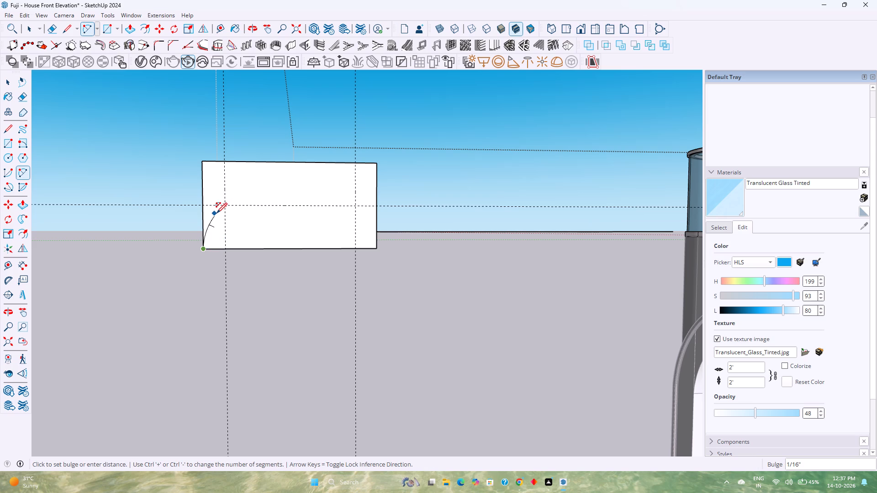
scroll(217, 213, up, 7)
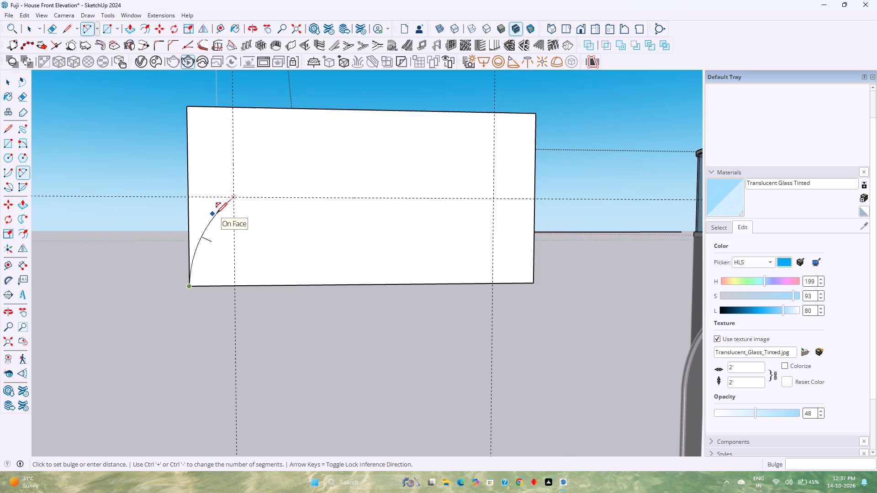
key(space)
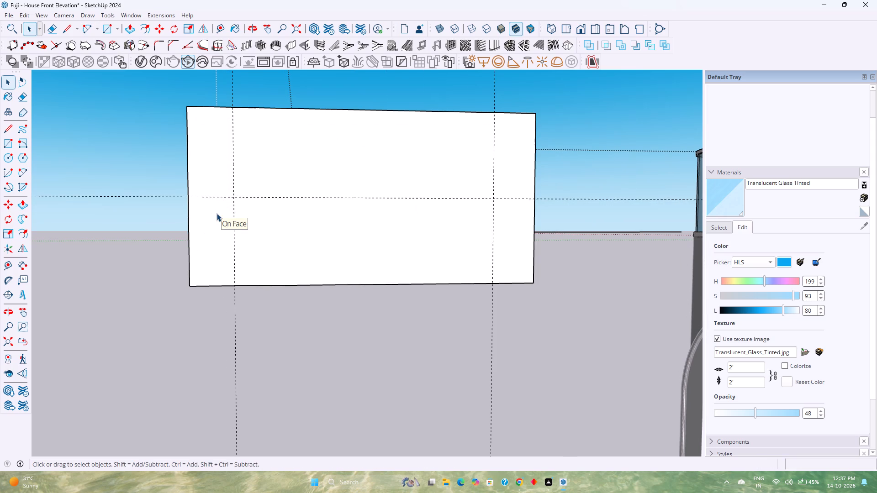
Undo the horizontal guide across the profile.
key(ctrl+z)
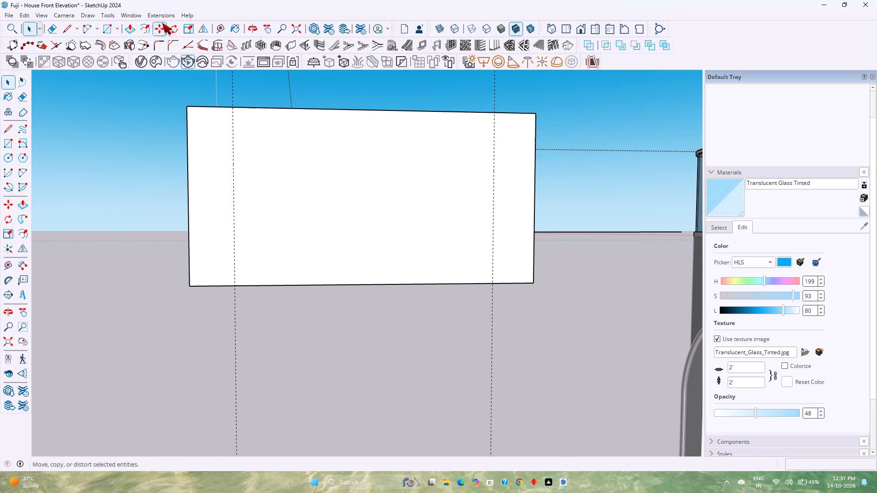
Place a horizontal guide across the profile's mid-height, 1/2" below its top edge.
click(220, 28)
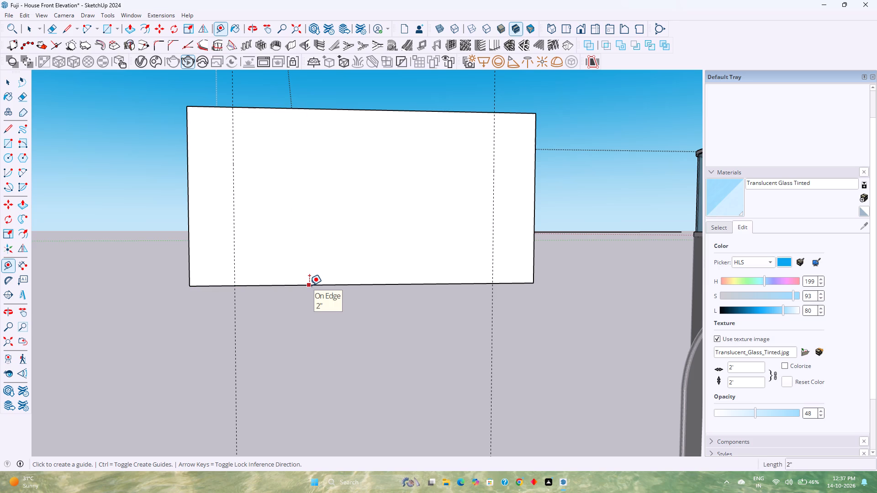
click(312, 108)
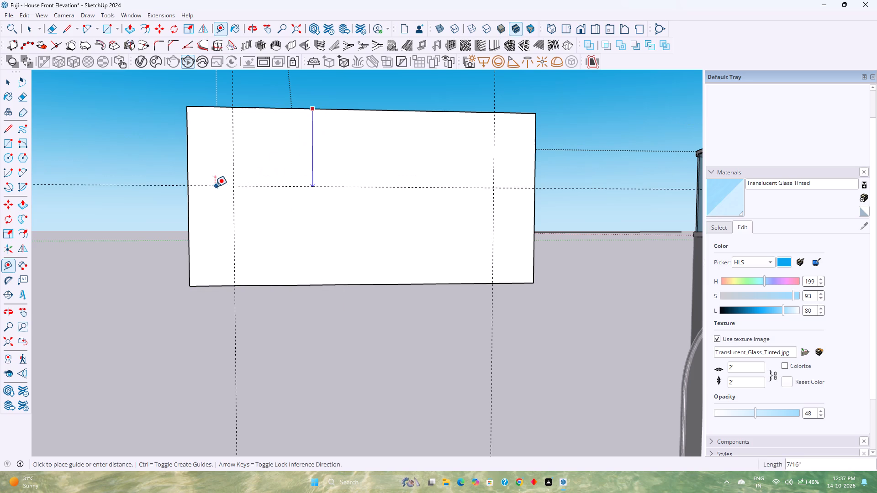
click(187, 194)
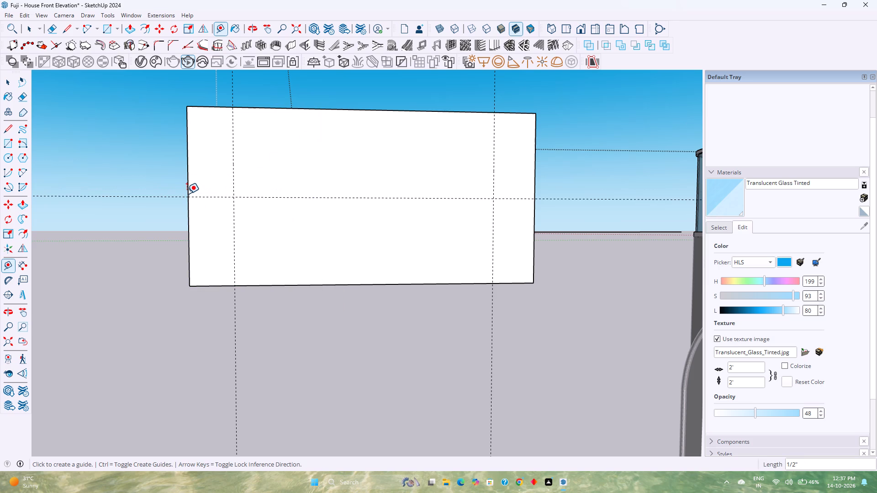
Draw a two-point arc of about 5/8" radius across the profile's upper-left corner, from the mid-height guide to the vertical guide.
scroll(187, 194, down, 3)
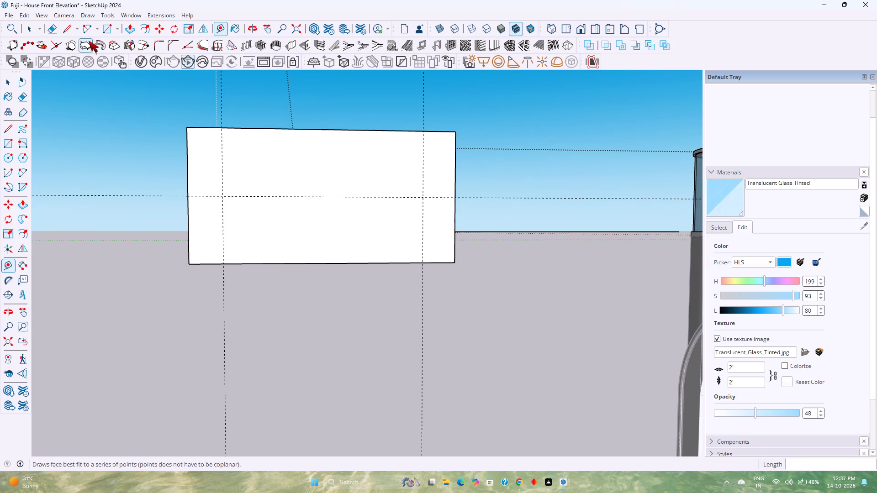
click(86, 29)
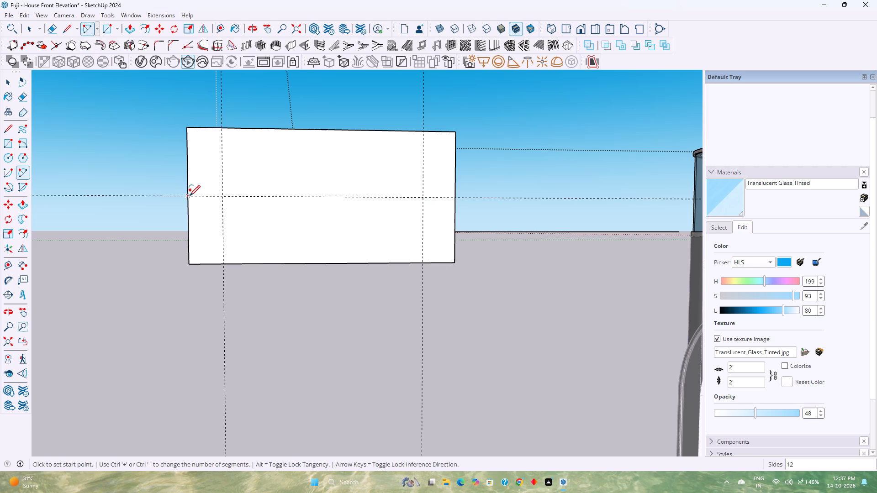
click(190, 196)
click(220, 128)
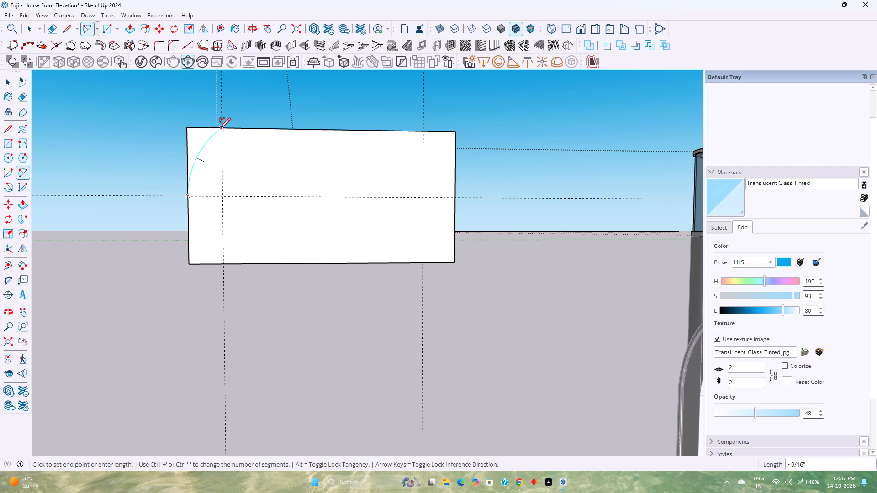
click(220, 128)
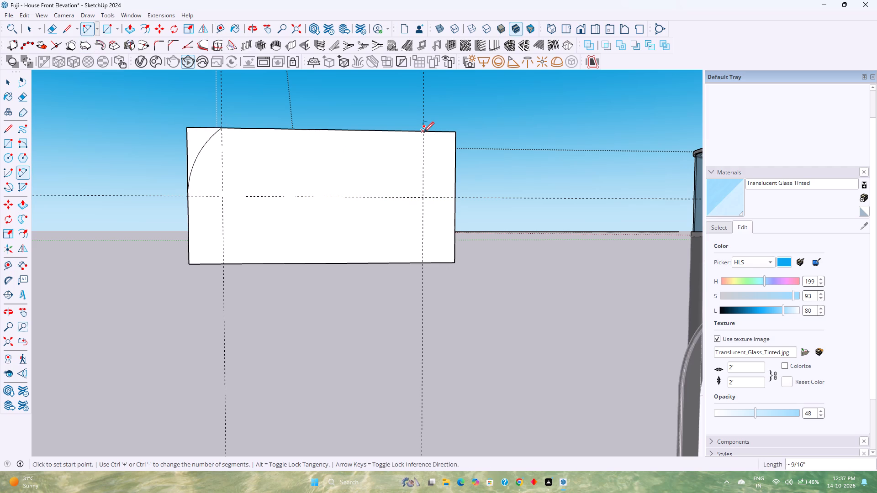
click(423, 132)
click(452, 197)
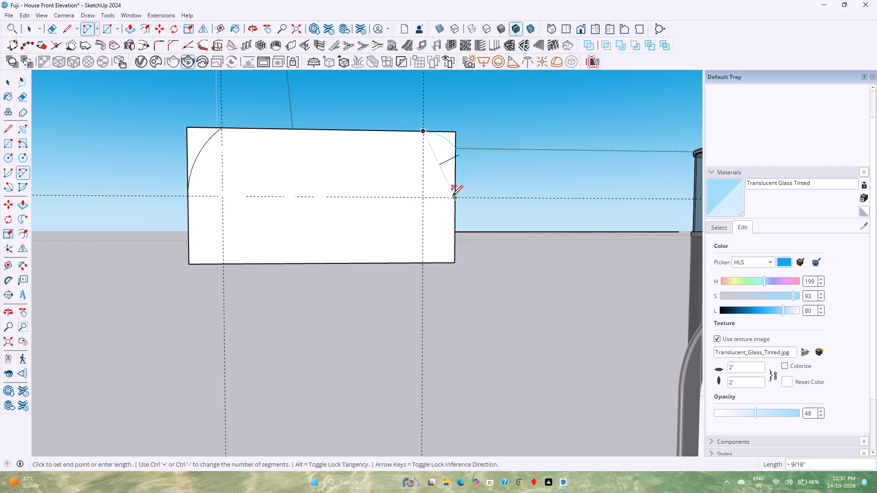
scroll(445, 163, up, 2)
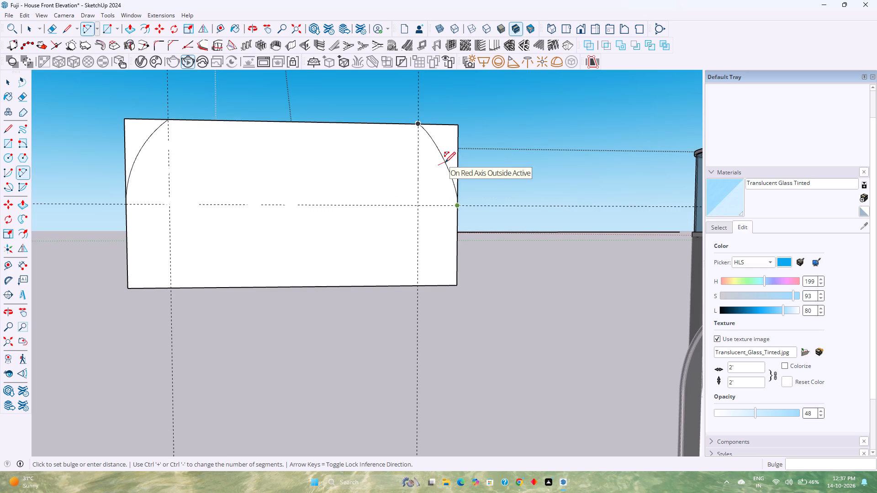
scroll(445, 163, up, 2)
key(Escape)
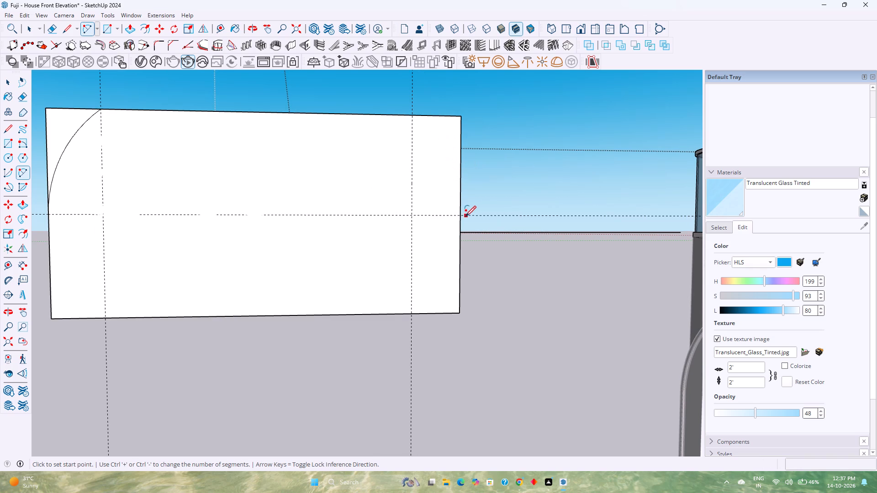
Draw a matching arc of about 5/8" radius across the profile's upper-right corner, from the mid-height guide to the vertical guide.
click(462, 216)
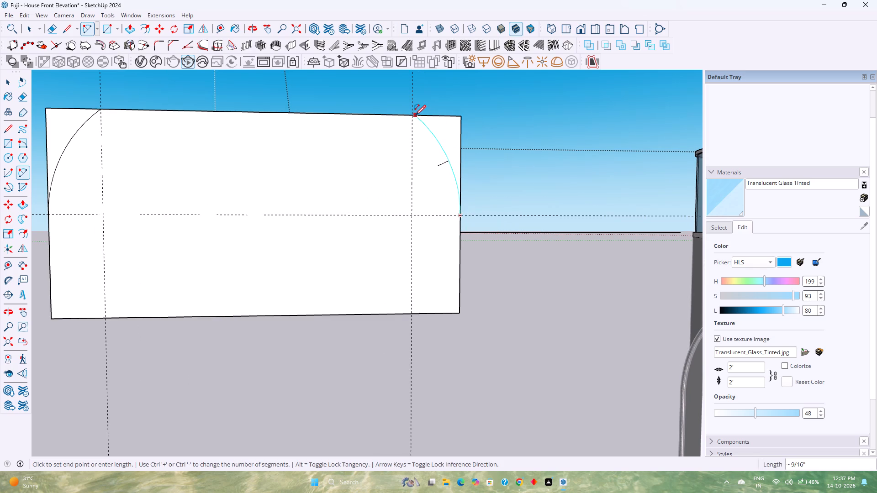
double_click(412, 115)
Erase the leftover square corner edges outside both arcs of the profile.
key(e)
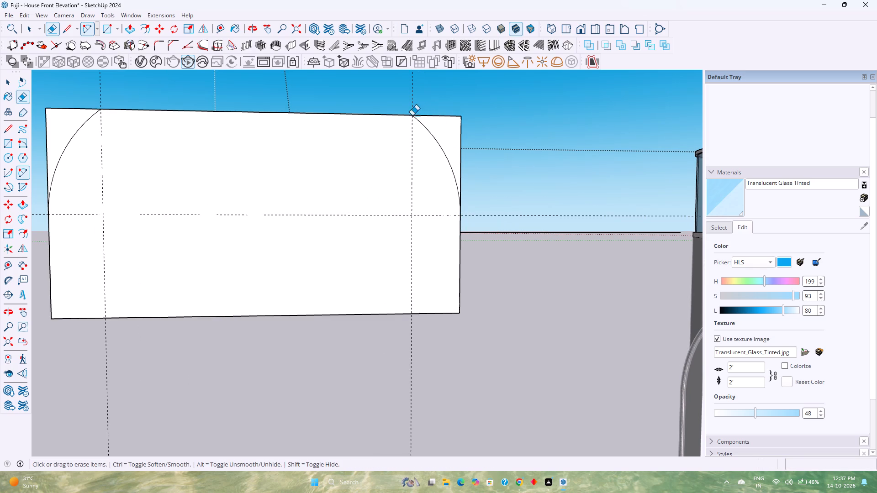
click(447, 117)
drag(465, 142, 460, 137)
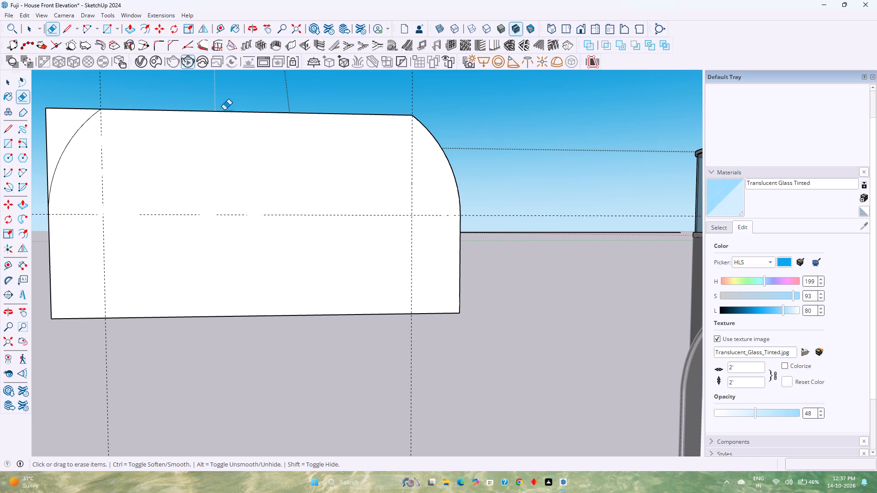
drag(74, 106, 42, 126)
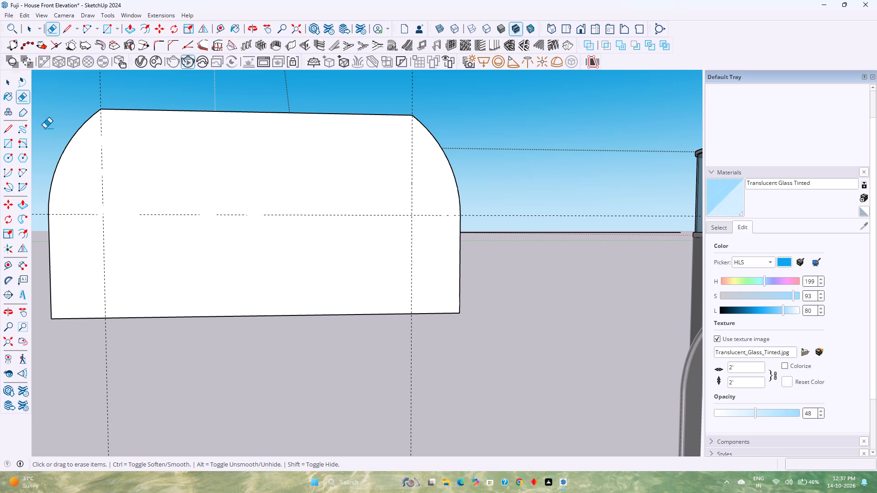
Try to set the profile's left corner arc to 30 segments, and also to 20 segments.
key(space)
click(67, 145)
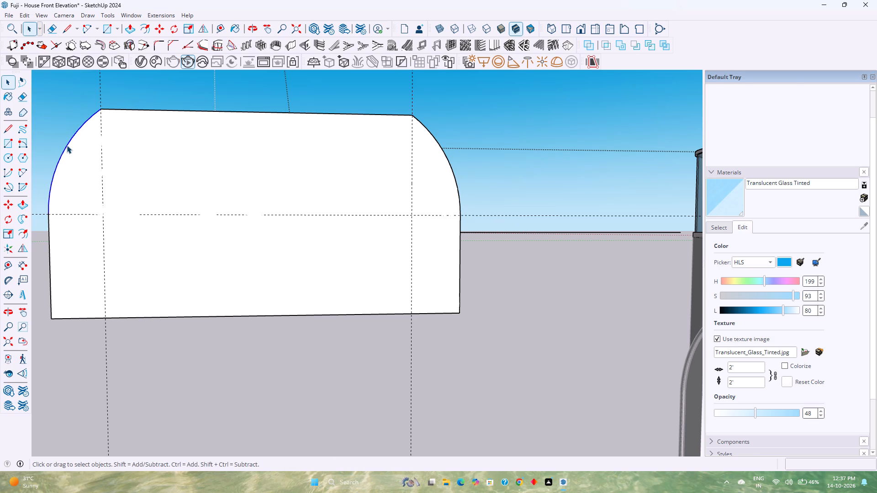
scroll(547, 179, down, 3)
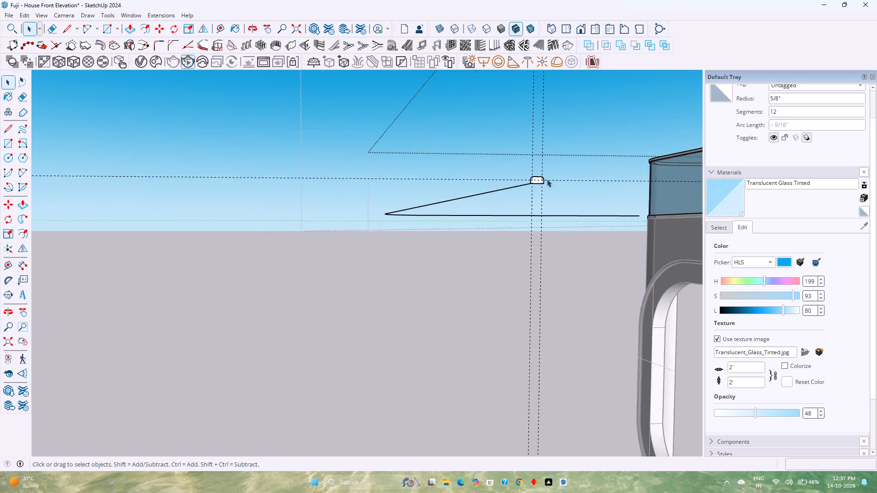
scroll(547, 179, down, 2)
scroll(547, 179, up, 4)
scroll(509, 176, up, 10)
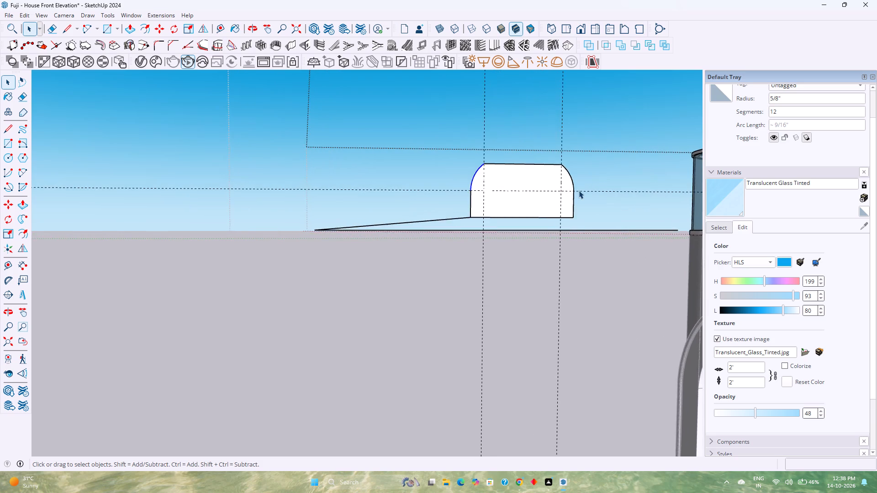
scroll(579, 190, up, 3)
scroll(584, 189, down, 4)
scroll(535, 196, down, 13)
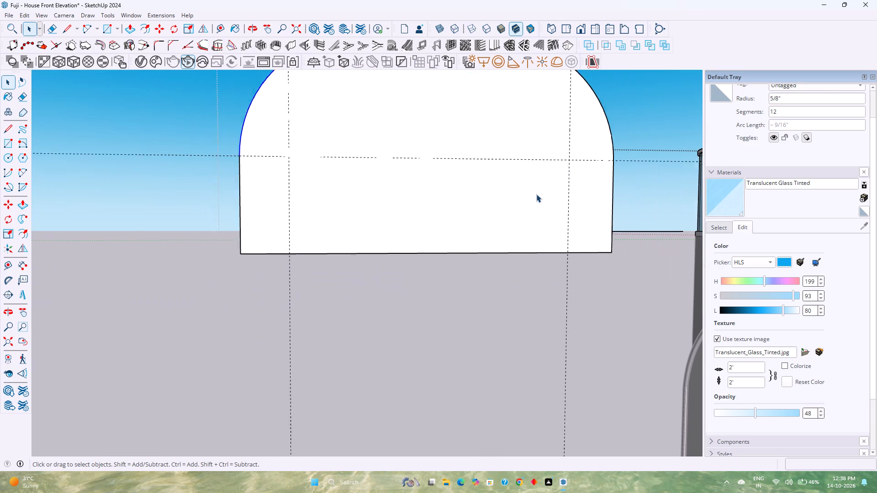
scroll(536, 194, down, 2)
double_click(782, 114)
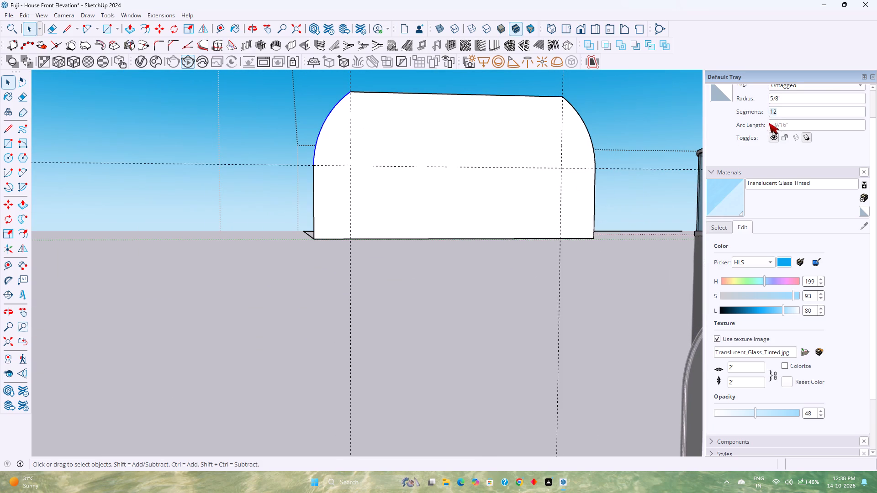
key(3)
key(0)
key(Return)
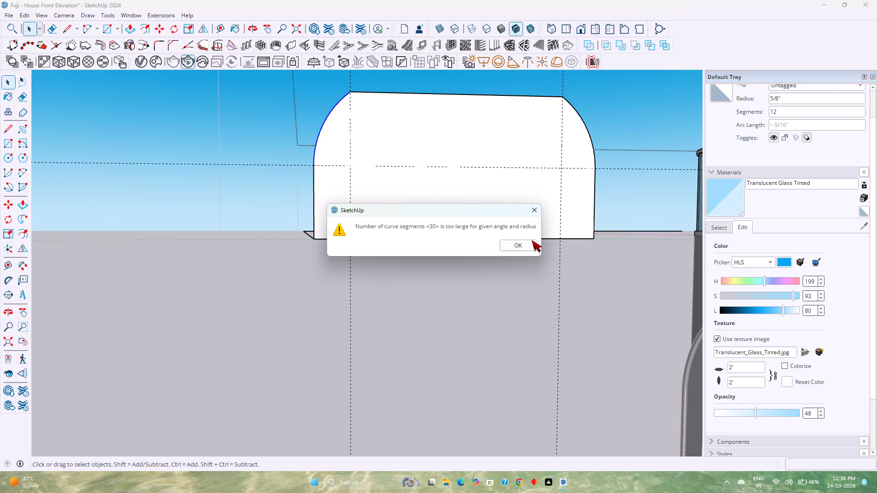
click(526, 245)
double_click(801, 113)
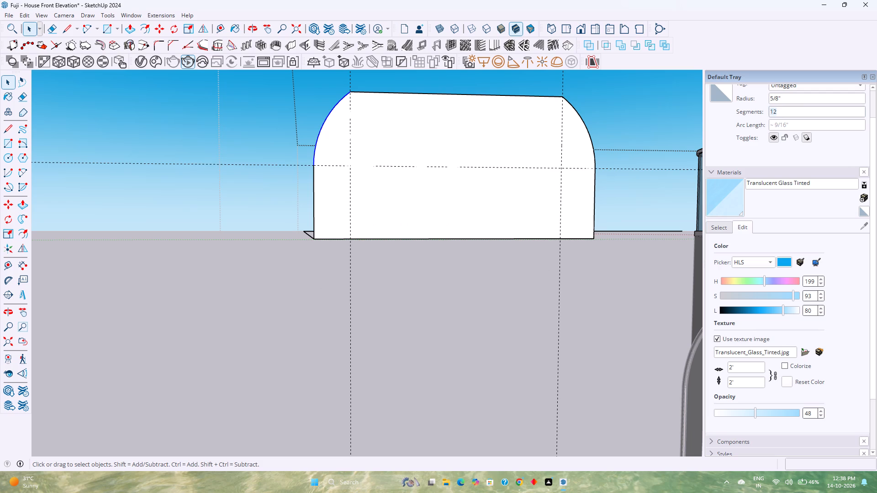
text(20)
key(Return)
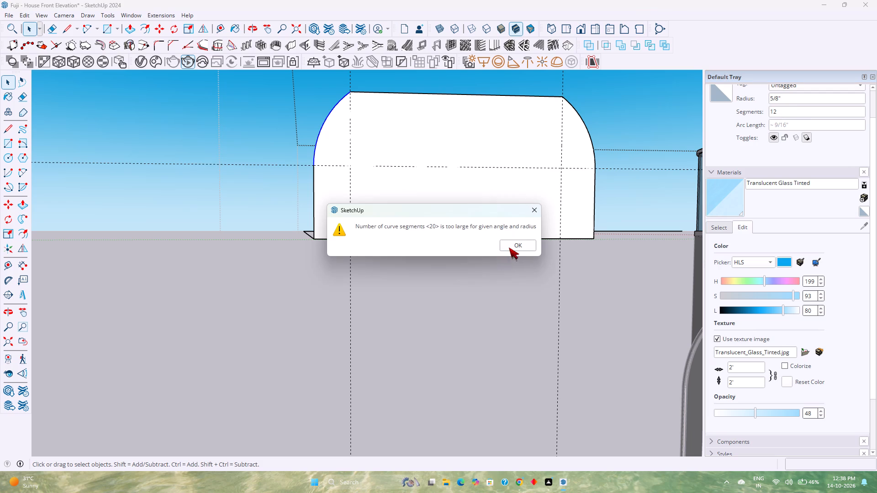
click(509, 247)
Set both corner arcs of the profile to 15 segments each.
double_click(784, 112)
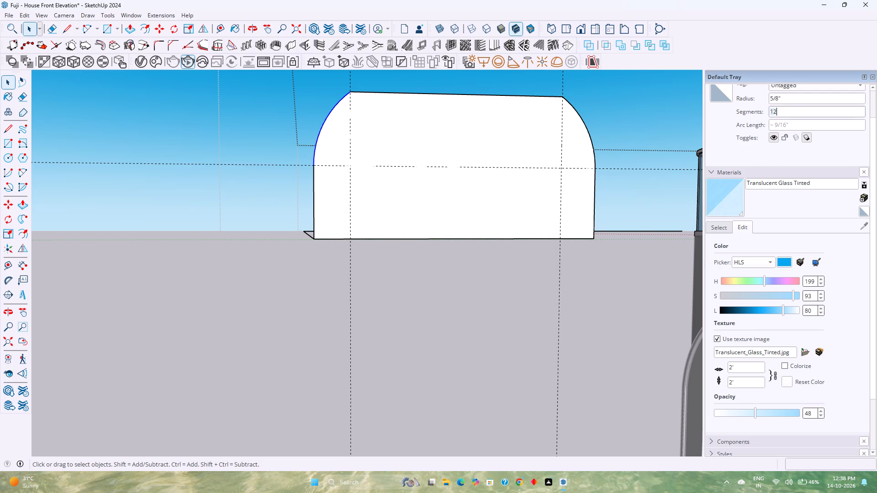
text(15)
key(Return)
click(588, 136)
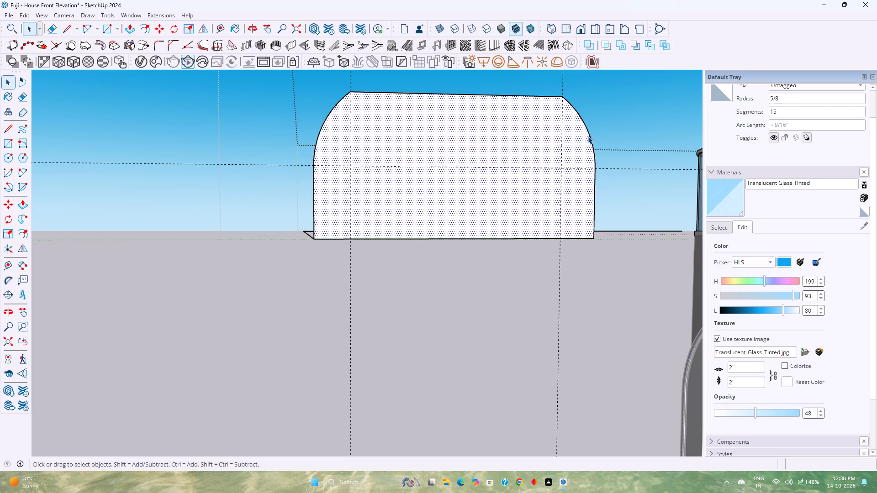
click(589, 135)
double_click(793, 109)
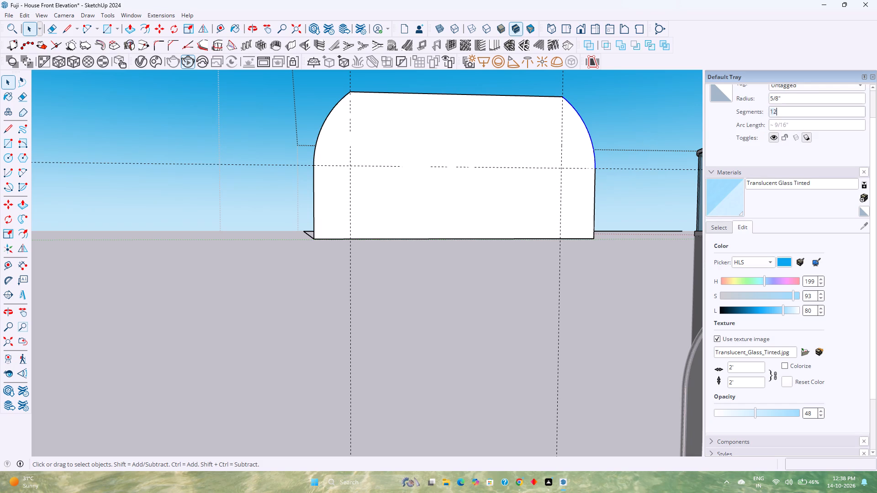
text(15)
key(Return)
Extrude the rounded profile along the curved railing path with Follow Me.
middle_drag(452, 276, 501, 315)
scroll(501, 315, up, 1)
scroll(486, 299, down, 8)
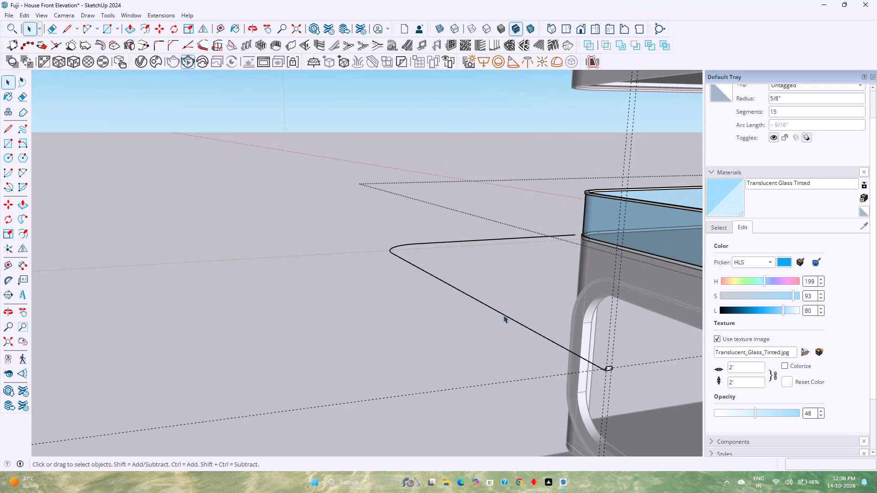
click(503, 315)
click(21, 218)
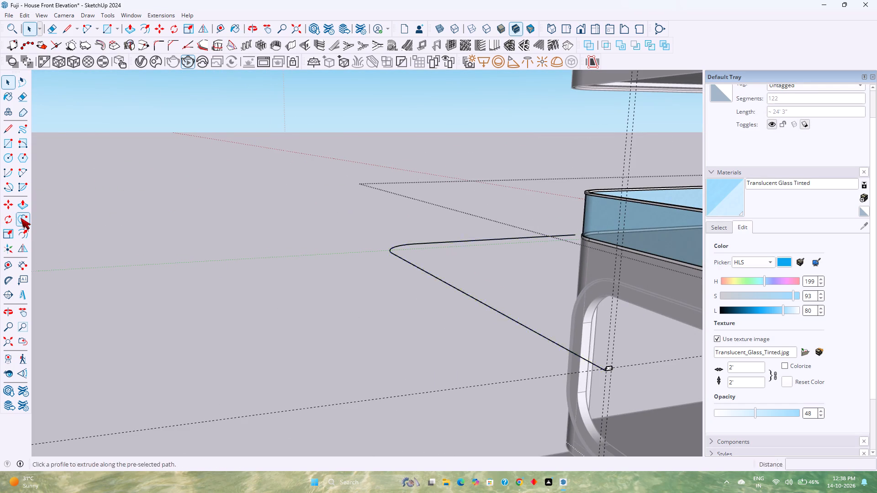
scroll(602, 369, up, 9)
scroll(608, 362, down, 4)
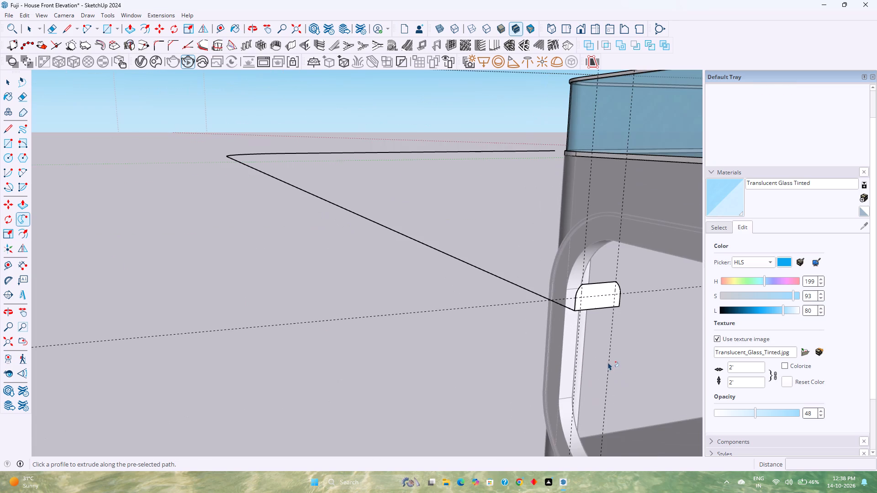
click(597, 304)
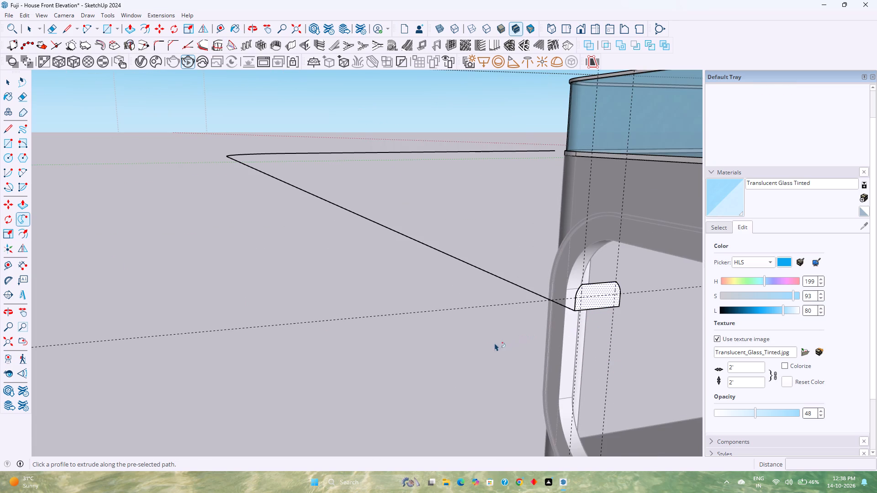
key(space)
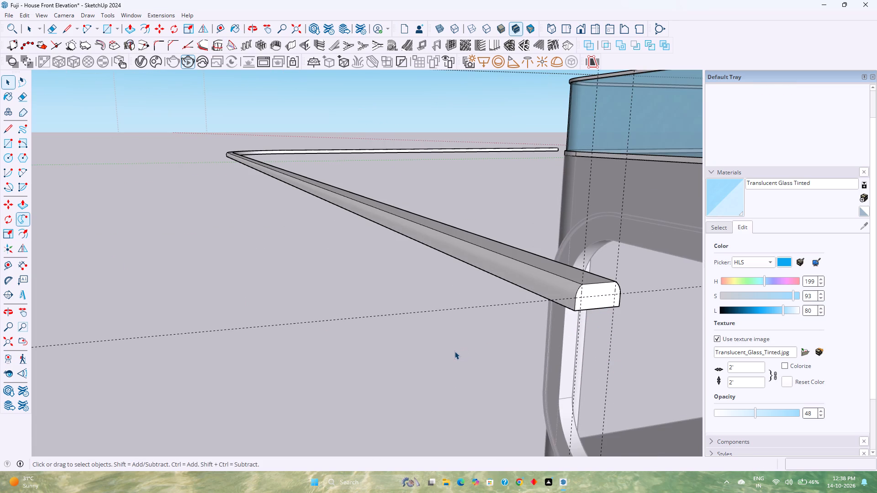
Delete all guides in the current editing context.
scroll(454, 351, down, 4)
middle_click(454, 351)
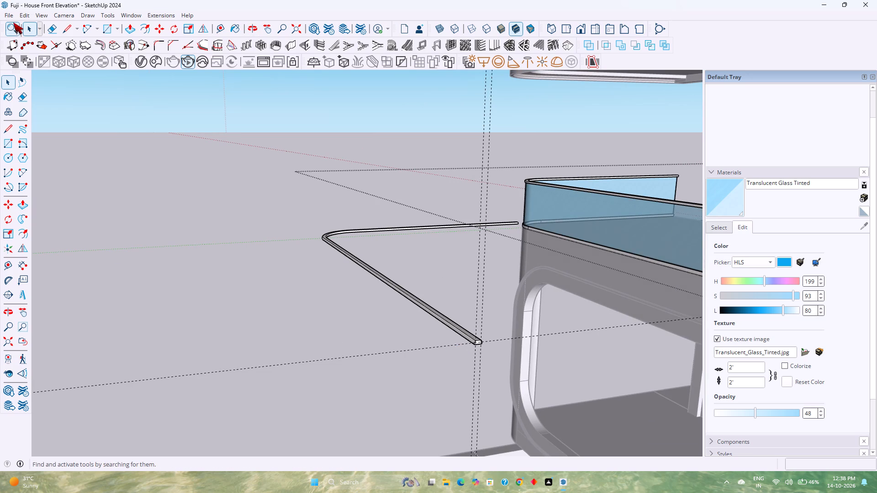
click(11, 19)
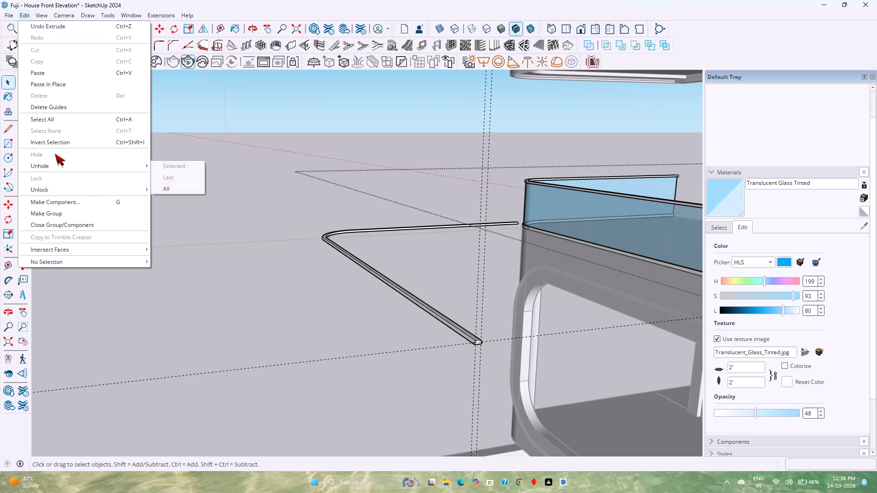
click(57, 110)
Select all of the extruded rounded rail's geometry and make it a group.
middle_drag(184, 260, 537, 339)
scroll(505, 304, down, 4)
middle_drag(377, 268, 623, 299)
scroll(617, 254, up, 3)
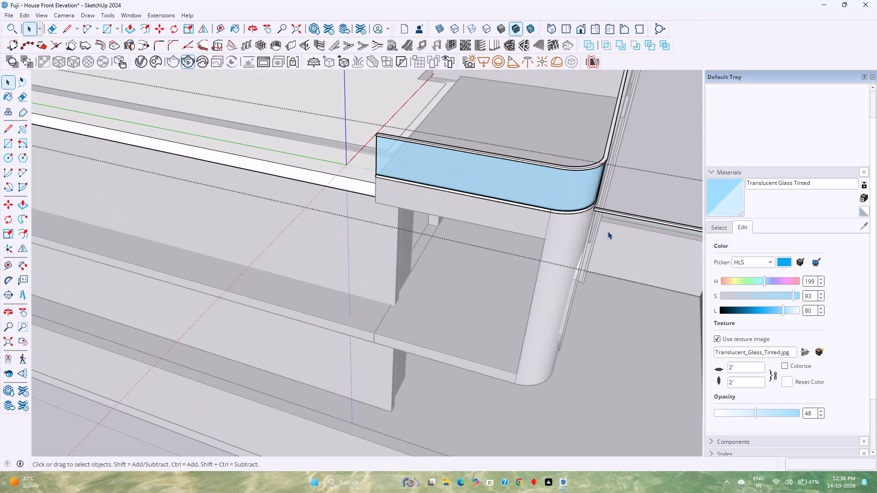
click(610, 212)
scroll(610, 212, up, 6)
triple_click(610, 212)
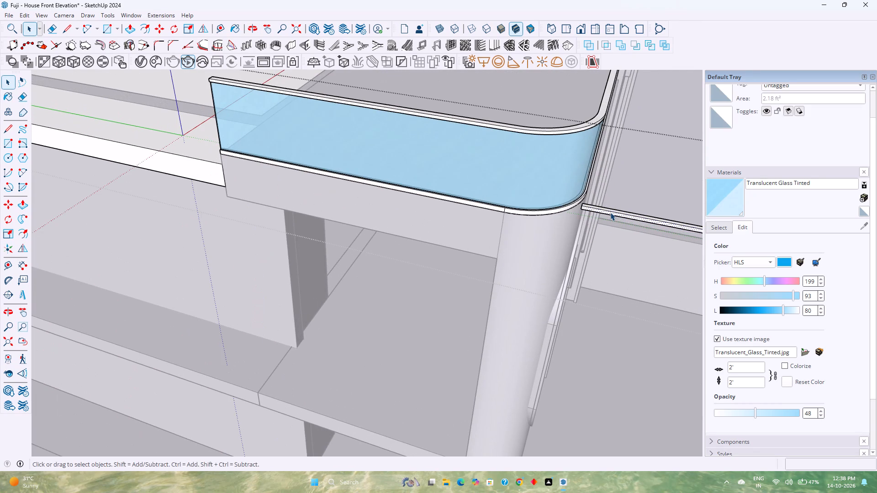
scroll(610, 212, up, 10)
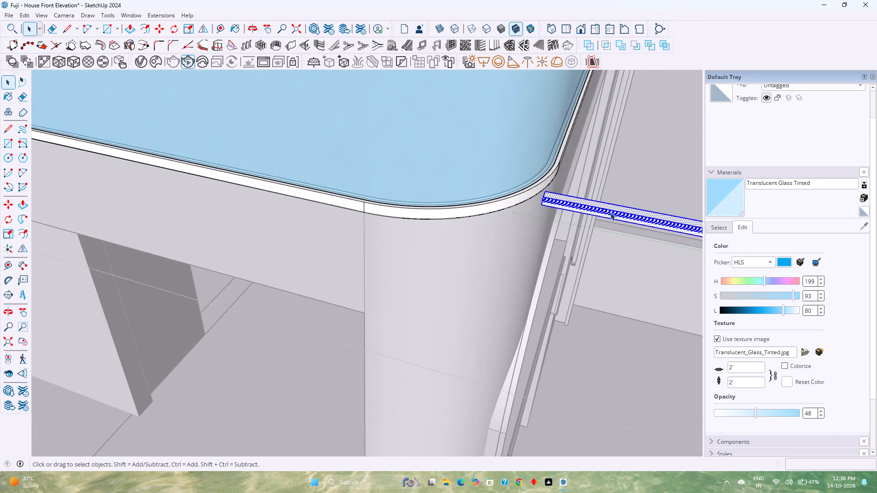
scroll(610, 212, up, 2)
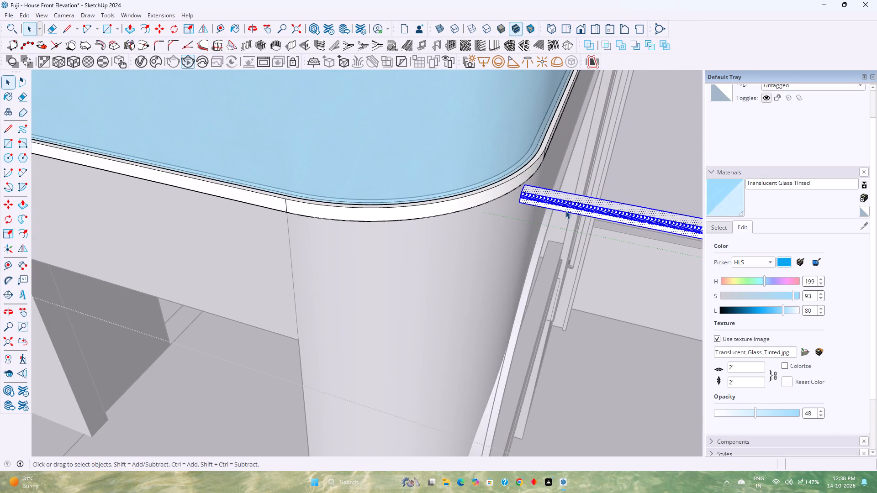
right_click(567, 205)
click(601, 293)
Save the model and clear the selection.
middle_drag(532, 246, 635, 266)
scroll(550, 258, down, 4)
scroll(550, 258, up, 3)
scroll(550, 258, down, 3)
scroll(550, 258, up, 3)
scroll(550, 258, down, 4)
scroll(550, 258, up, 4)
scroll(550, 258, down, 4)
scroll(550, 258, up, 1)
scroll(550, 258, down, 3)
key(ctrl+s)
click(550, 258)
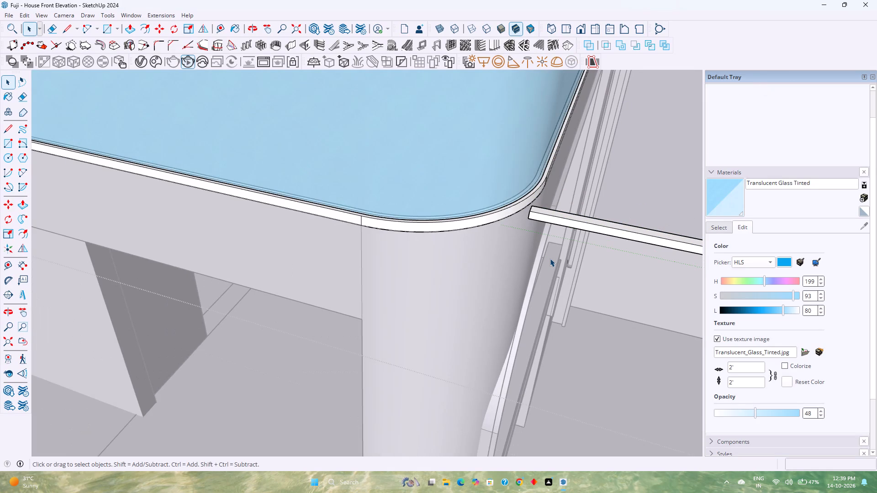
Move the rounded rail group by its end corner onto the top end corner of the balcony's glass railing.
scroll(550, 258, down, 3)
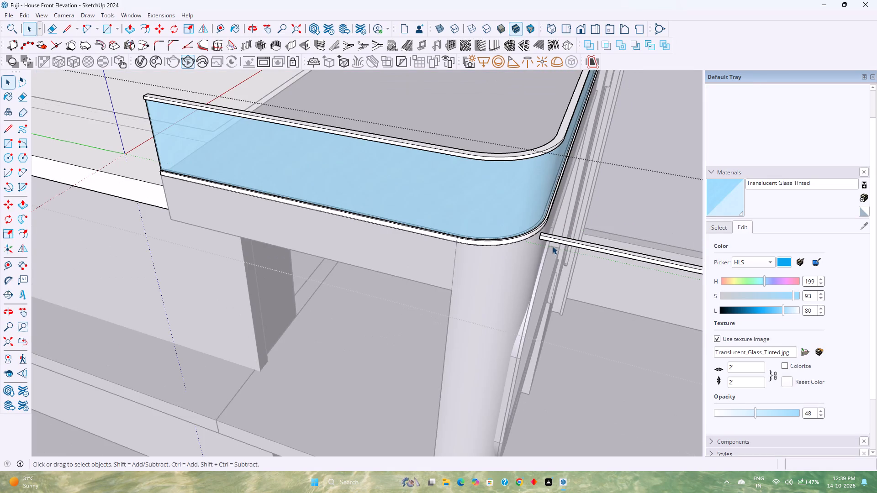
click(557, 238)
scroll(557, 238, up, 1)
key(m)
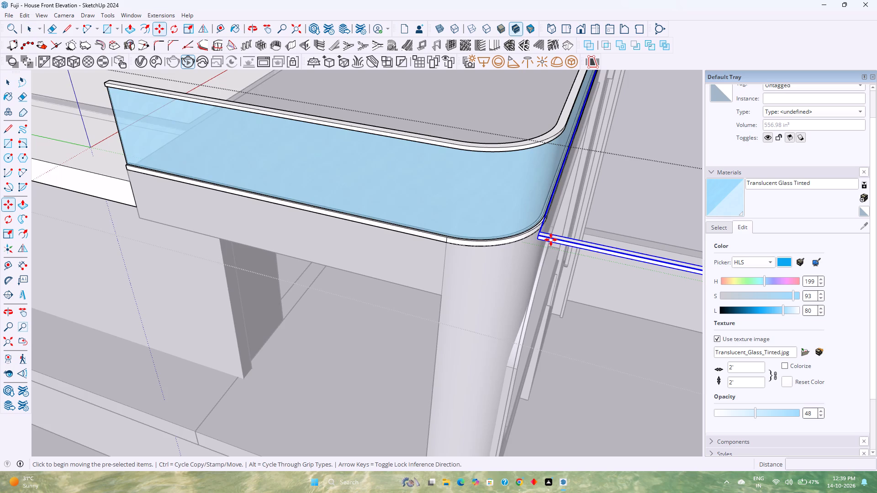
scroll(545, 241, up, 13)
click(547, 234)
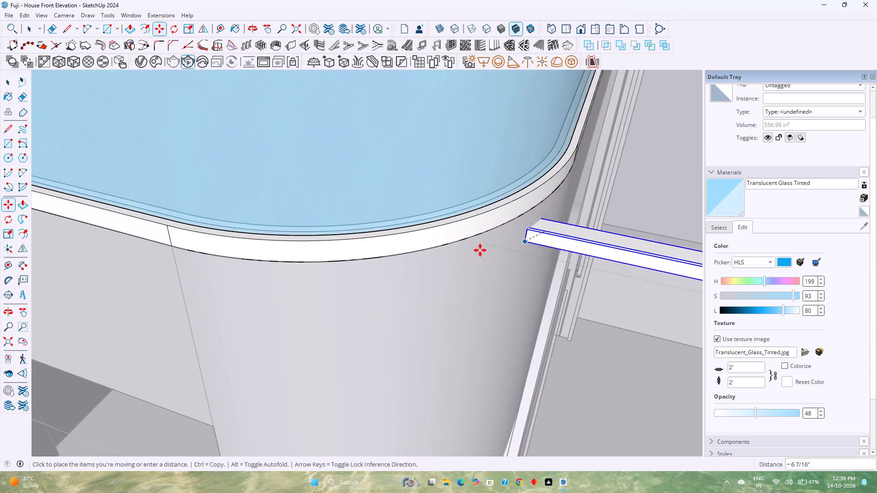
scroll(473, 251, down, 20)
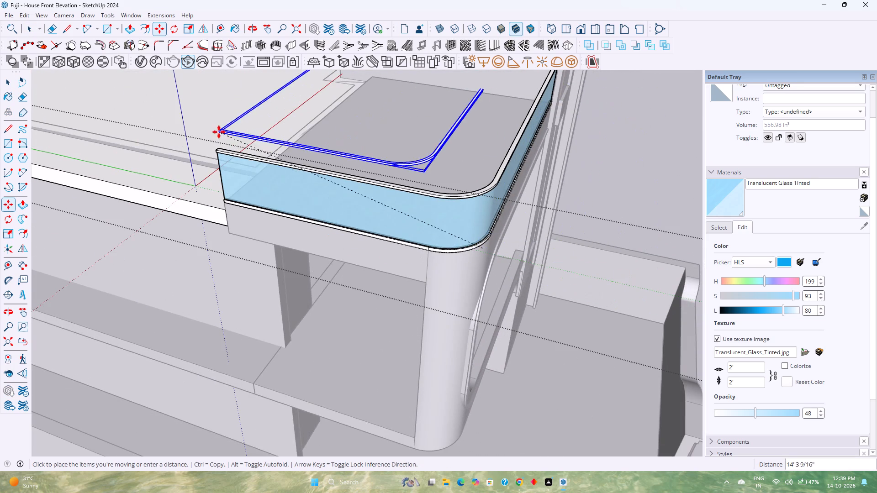
scroll(217, 143, up, 8)
click(218, 152)
scroll(303, 212, down, 2)
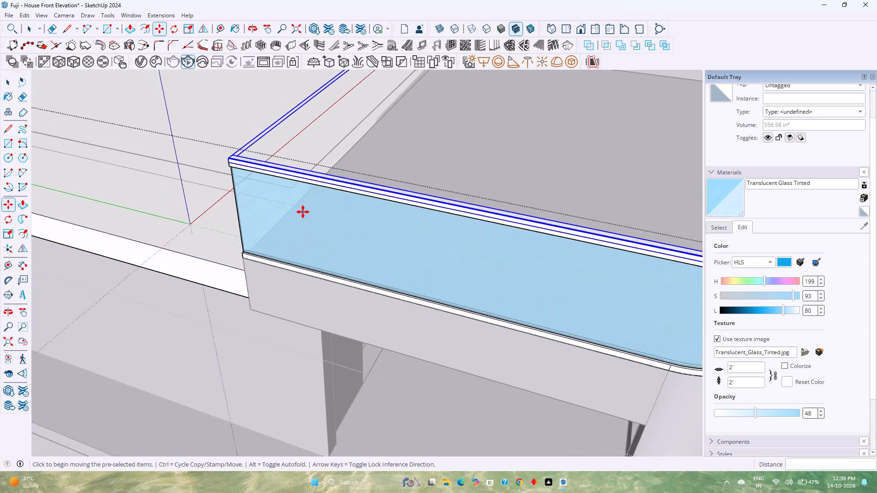
scroll(303, 212, down, 4)
middle_drag(303, 212, 200, 195)
middle_drag(526, 321, 313, 252)
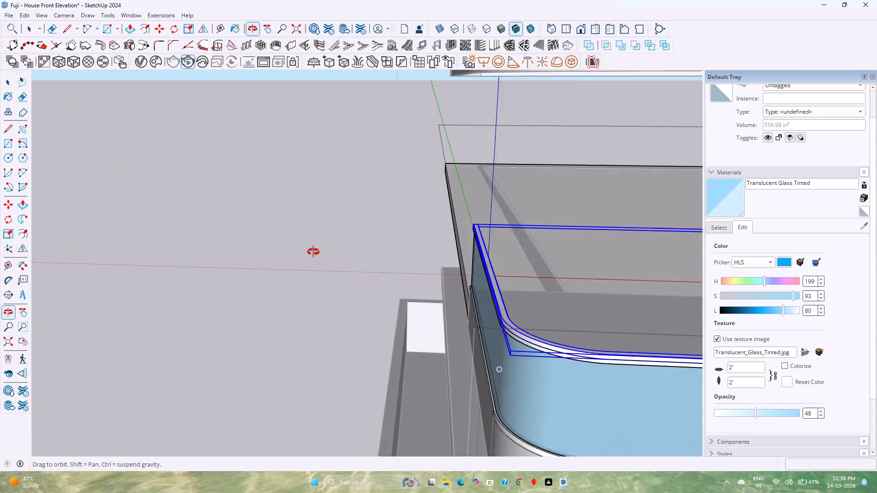
middle_drag(313, 252, 312, 252)
scroll(526, 365, up, 16)
middle_drag(538, 343, 537, 343)
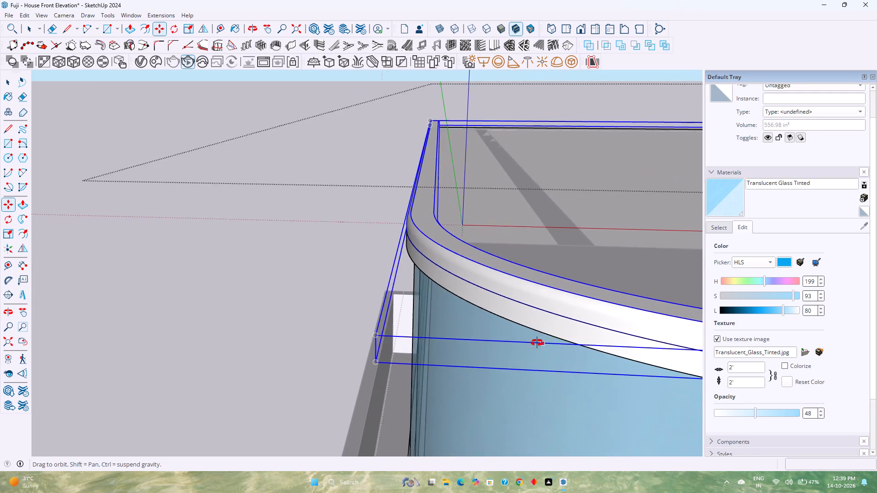
middle_drag(537, 343, 650, 316)
scroll(578, 330, down, 4)
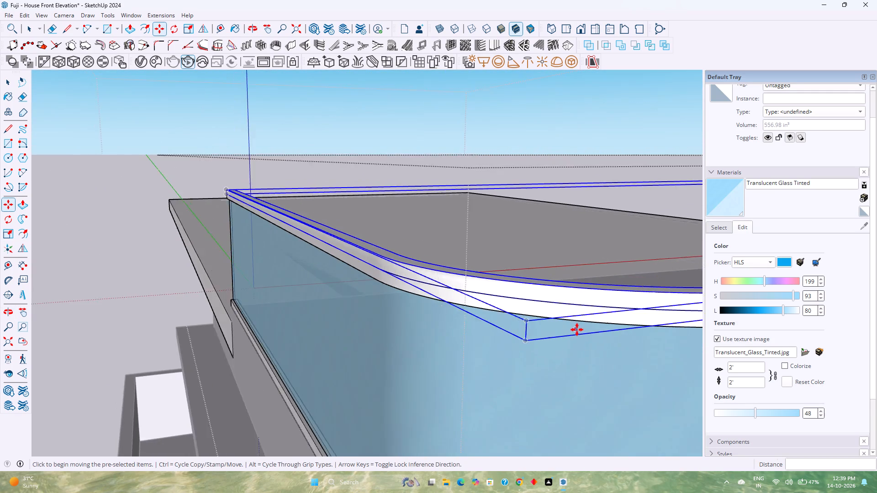
scroll(577, 330, down, 9)
scroll(498, 315, up, 3)
Explode the repositioned rail group into loose geometry and leave the railing's editing context.
key(space)
scroll(497, 315, up, 2)
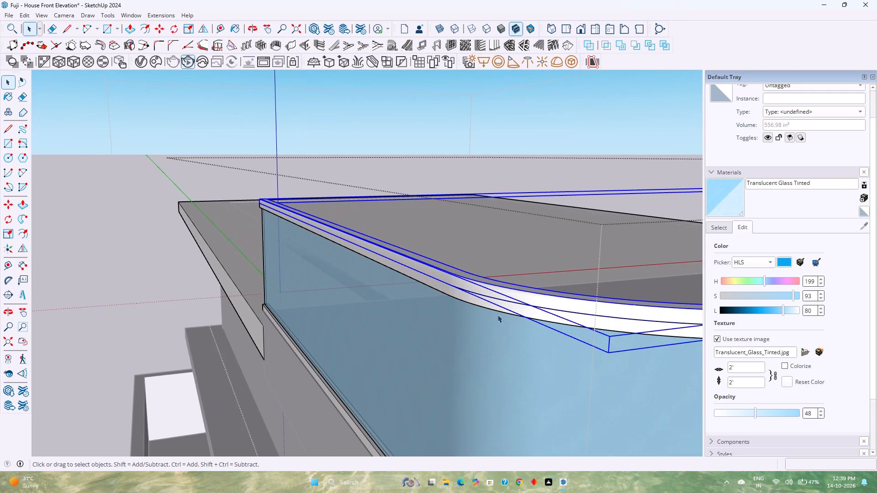
right_click(498, 291)
click(536, 107)
right_click(476, 292)
scroll(478, 285, down, 4)
scroll(478, 285, up, 4)
scroll(478, 285, down, 4)
scroll(478, 285, up, 3)
scroll(478, 285, down, 3)
scroll(478, 285, up, 3)
scroll(478, 285, down, 4)
scroll(478, 285, up, 5)
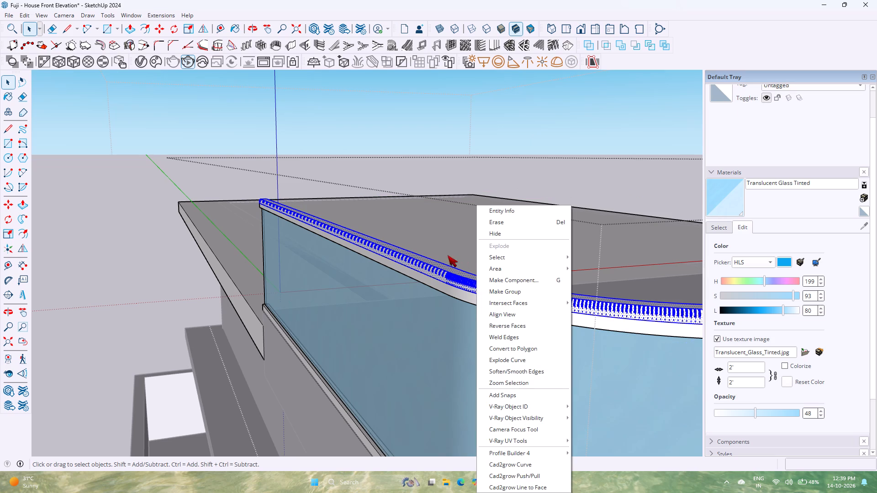
key(Escape)
key(Escape)
Reopen the balcony glass railing group for editing.
scroll(461, 290, down, 6)
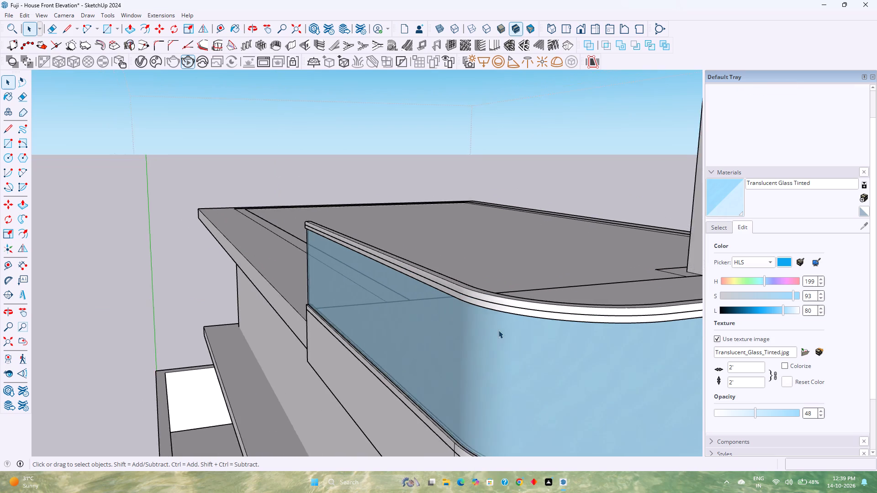
middle_drag(498, 330, 411, 306)
scroll(411, 306, down, 10)
middle_drag(528, 328, 465, 300)
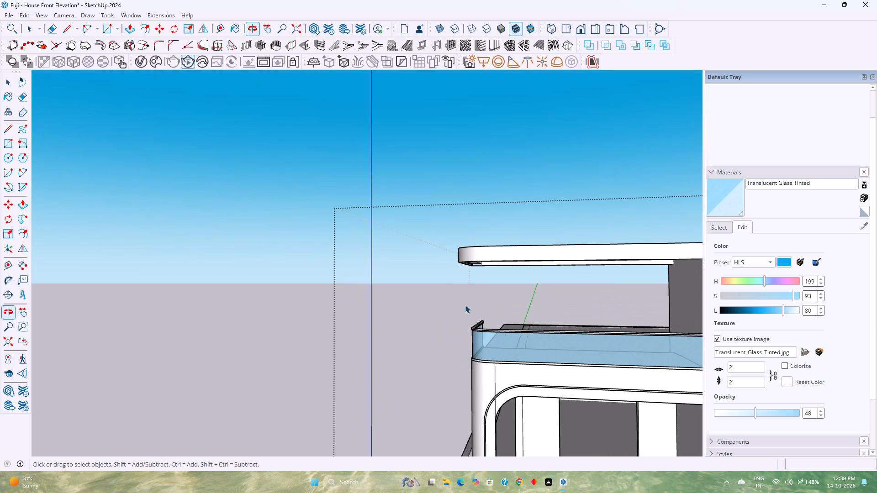
scroll(472, 336, up, 13)
click(482, 319)
scroll(482, 319, up, 2)
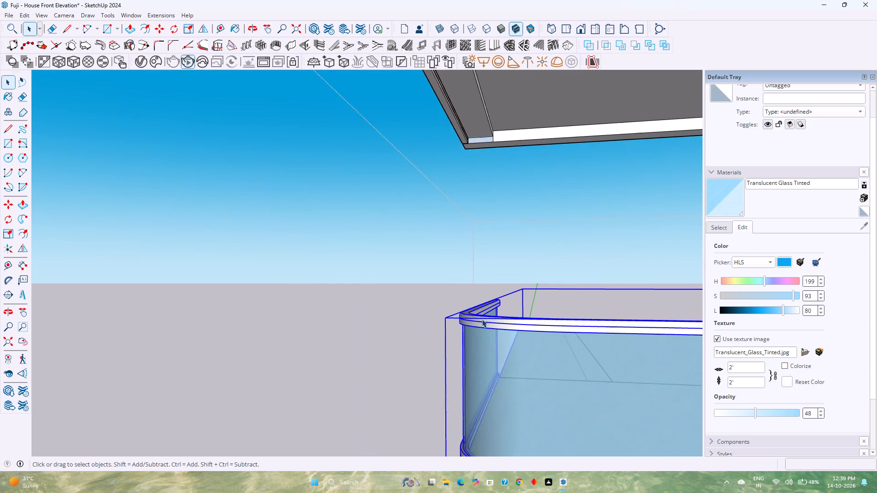
scroll(482, 319, up, 1)
middle_drag(482, 319, 636, 330)
scroll(521, 331, up, 5)
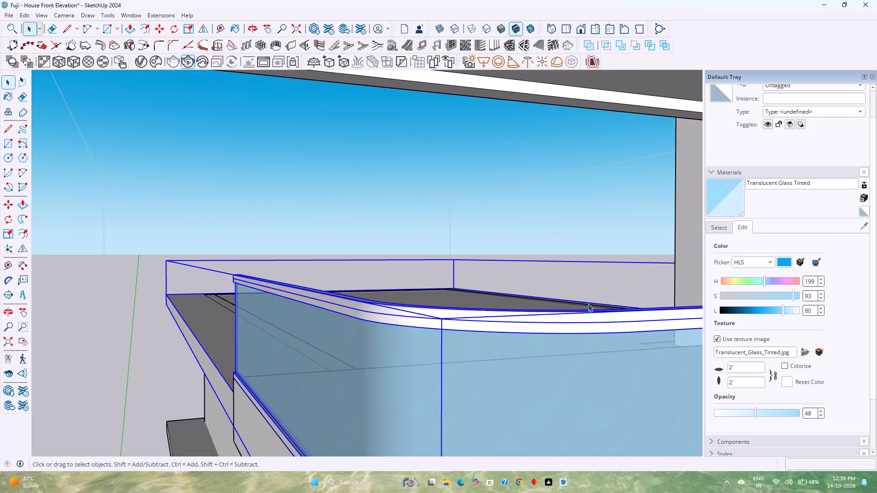
double_click(548, 318)
click(548, 318)
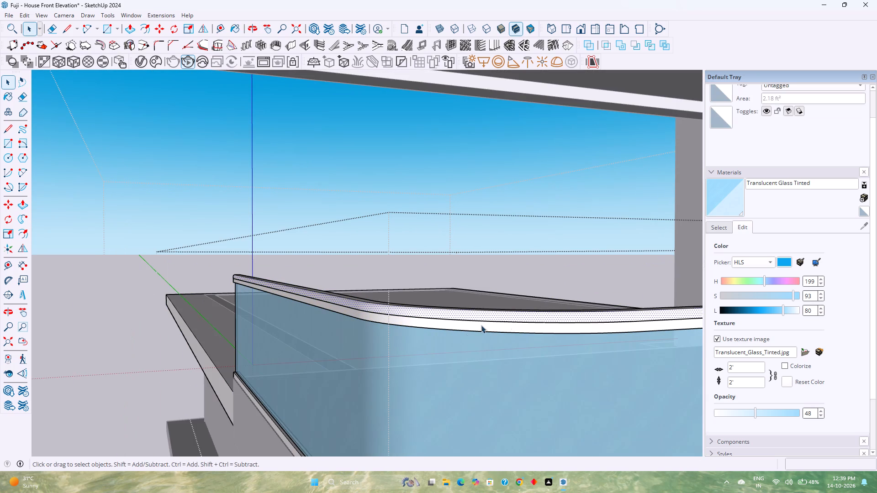
Select the tinted glass, its rail pieces and the loose rounded top rail together and group them.
scroll(464, 336, down, 2)
middle_drag(465, 337, 683, 396)
scroll(349, 334, down, 10)
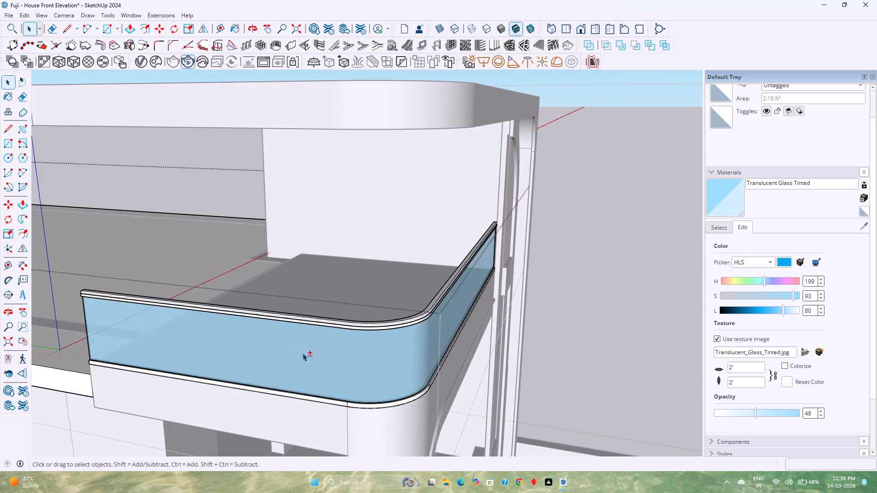
shift+middle_drag(302, 353, 406, 361)
middle_drag(206, 344, 520, 317)
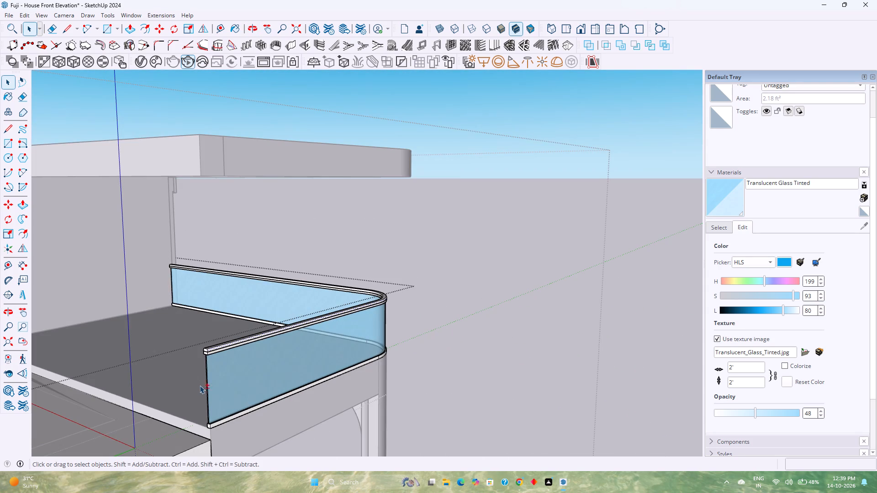
shift+middle_drag(222, 388, 282, 333)
shift+middle_click(283, 332)
middle_drag(282, 307, 416, 306)
shift+middle_drag(534, 322, 533, 322)
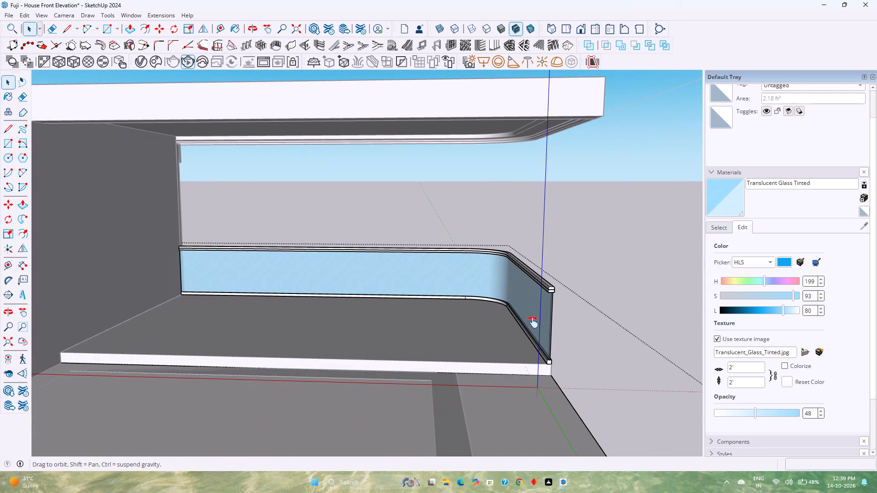
shift+middle_drag(533, 322, 465, 329)
scroll(473, 325, up, 5)
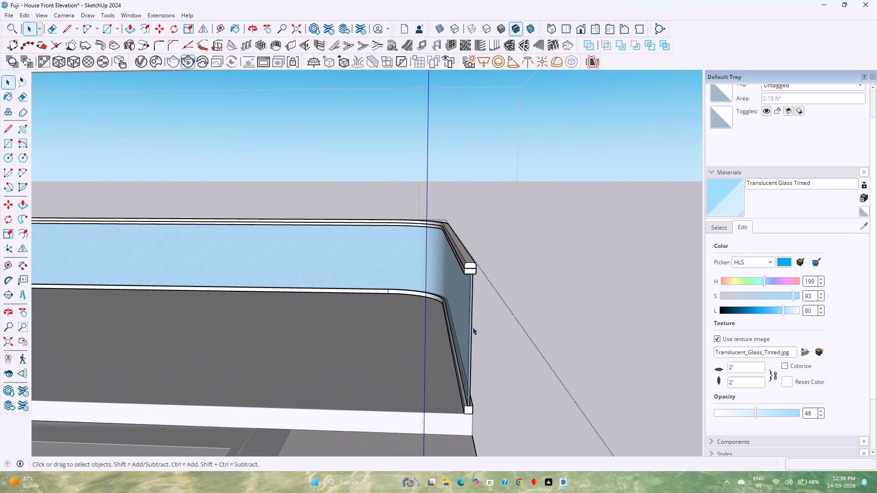
click(472, 320)
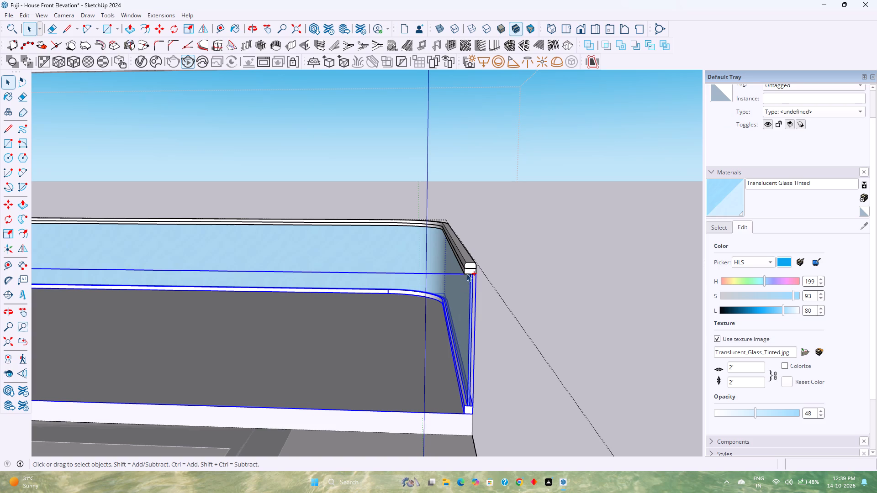
ctrl+click(467, 273)
ctrl+triple_click(469, 266)
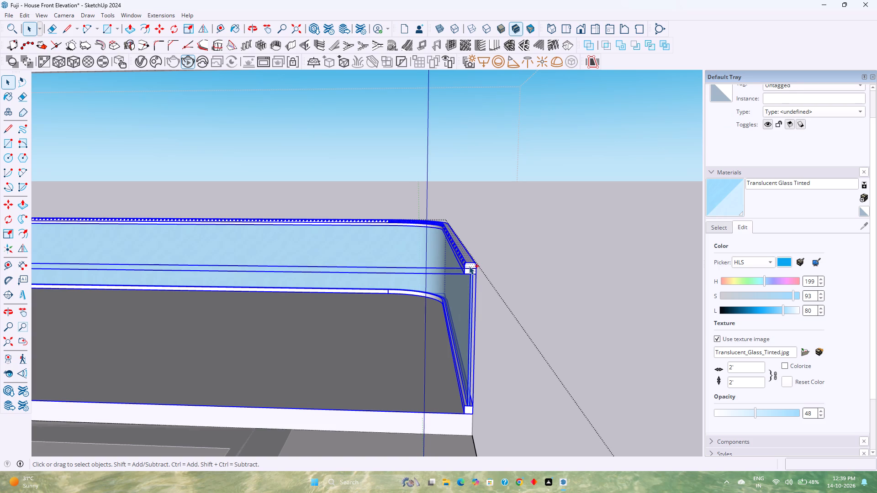
middle_drag(496, 335, 352, 346)
middle_click(352, 346)
scroll(352, 346, down, 2)
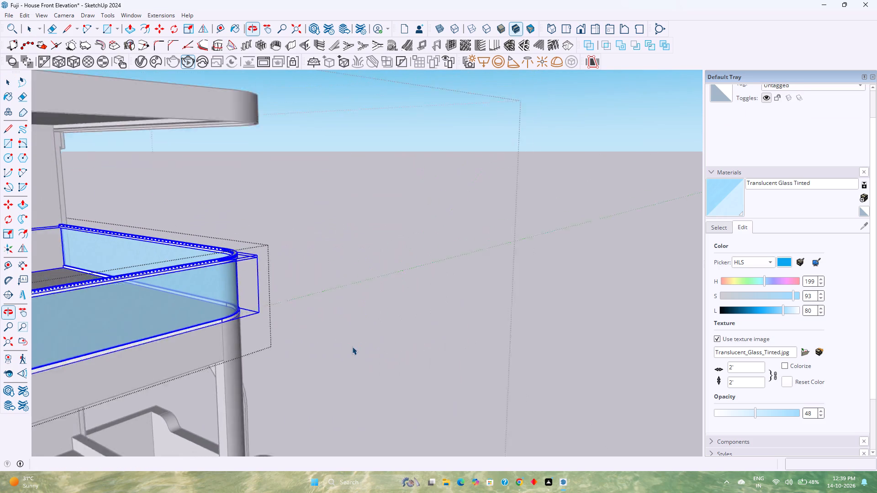
scroll(352, 346, down, 2)
scroll(240, 308, down, 4)
shift+middle_drag(235, 315, 428, 333)
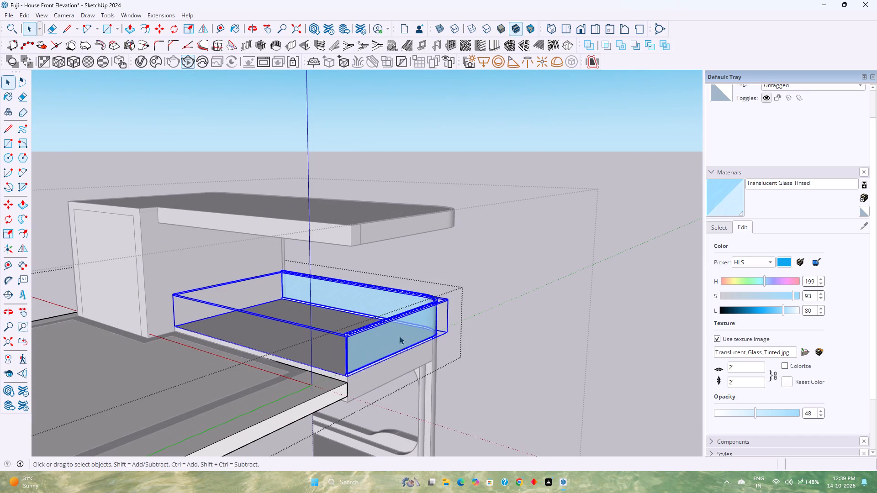
right_click(391, 336)
click(423, 145)
Save the model.
scroll(516, 371, down, 4)
scroll(516, 371, up, 4)
key(ctrl+s)
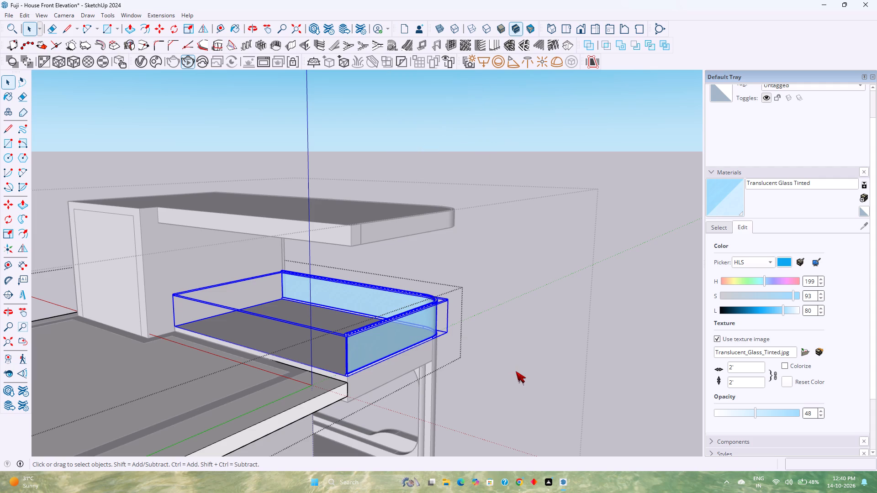
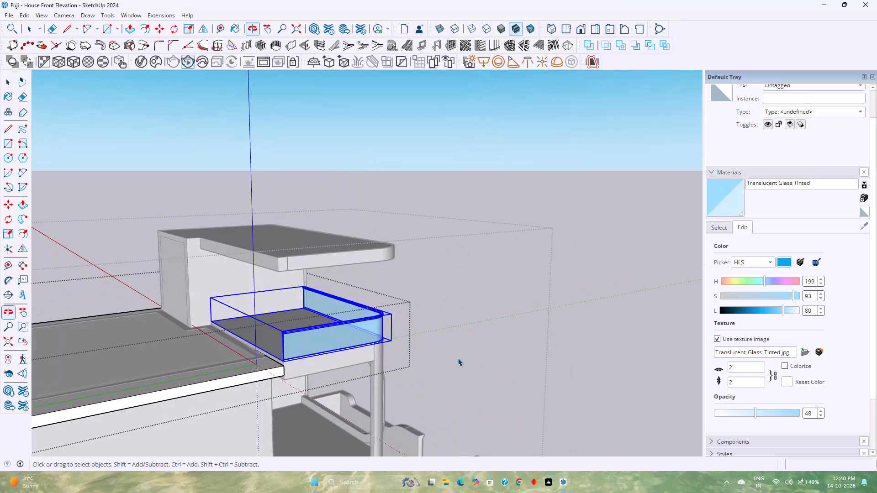
Deselect the glass railing, show the house in the Front view and save the model.
click(459, 357)
middle_drag(478, 353, 415, 353)
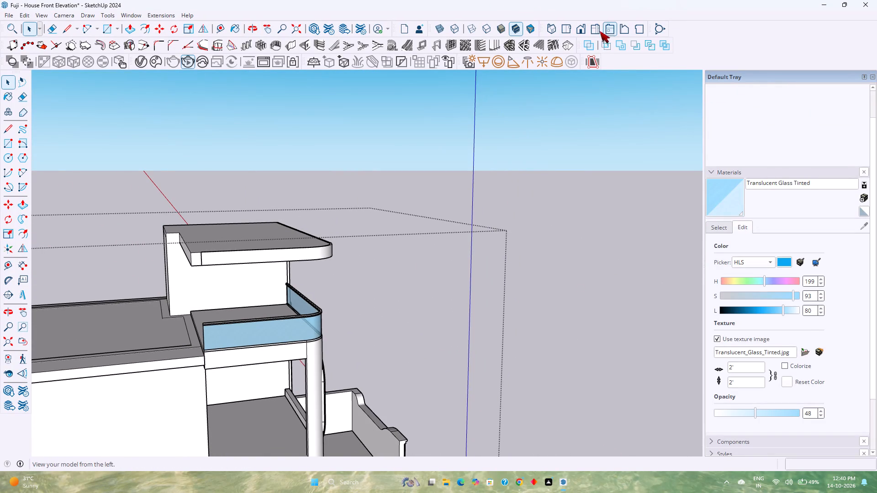
click(578, 28)
scroll(348, 237, up, 2)
middle_drag(348, 237, 348, 245)
middle_click(348, 245)
key(ctrl+s)
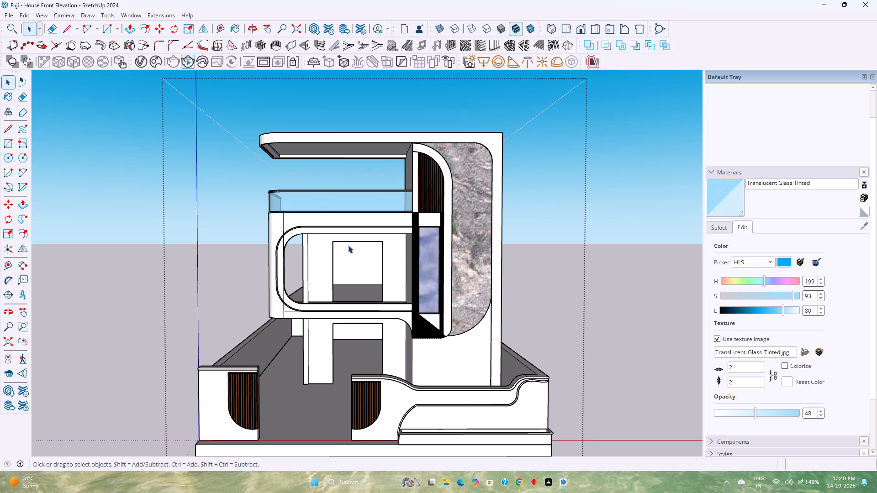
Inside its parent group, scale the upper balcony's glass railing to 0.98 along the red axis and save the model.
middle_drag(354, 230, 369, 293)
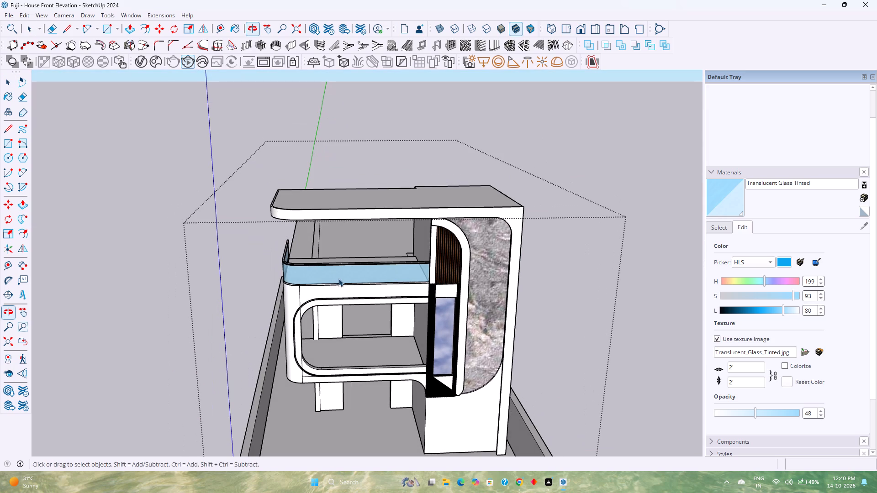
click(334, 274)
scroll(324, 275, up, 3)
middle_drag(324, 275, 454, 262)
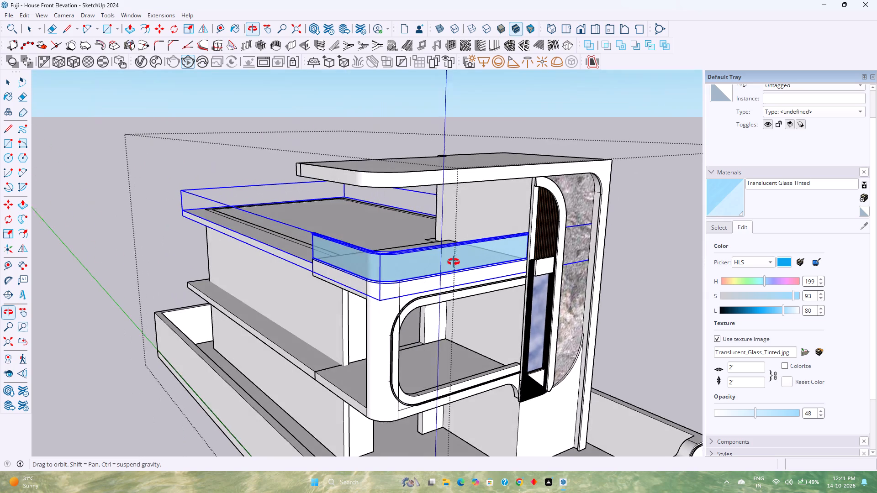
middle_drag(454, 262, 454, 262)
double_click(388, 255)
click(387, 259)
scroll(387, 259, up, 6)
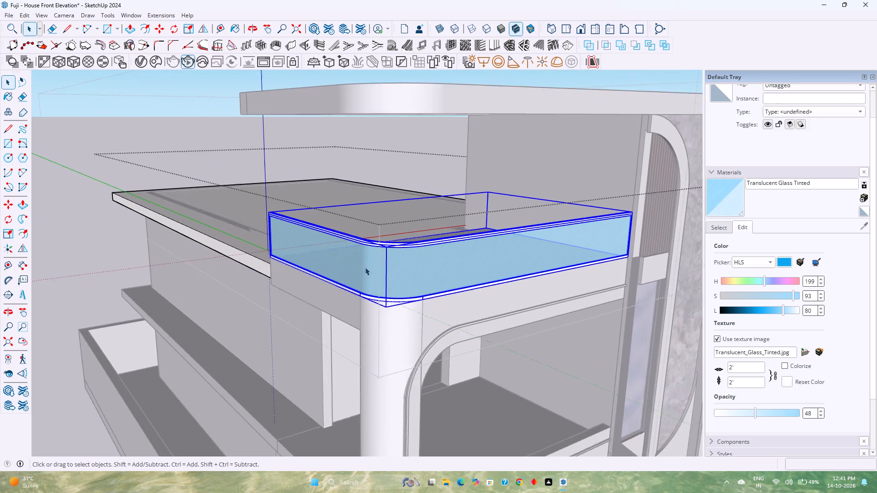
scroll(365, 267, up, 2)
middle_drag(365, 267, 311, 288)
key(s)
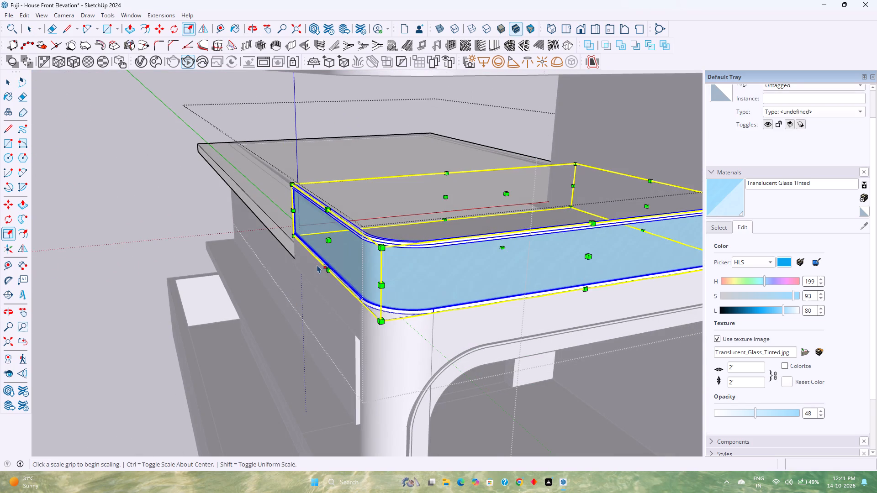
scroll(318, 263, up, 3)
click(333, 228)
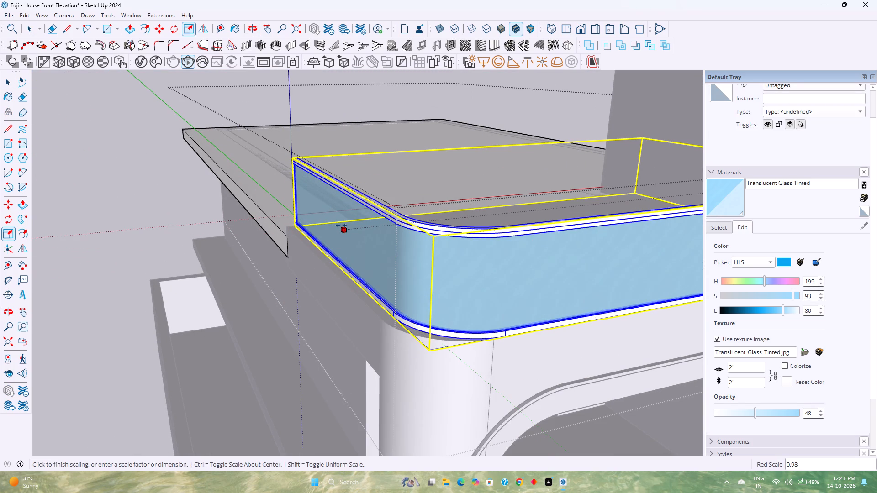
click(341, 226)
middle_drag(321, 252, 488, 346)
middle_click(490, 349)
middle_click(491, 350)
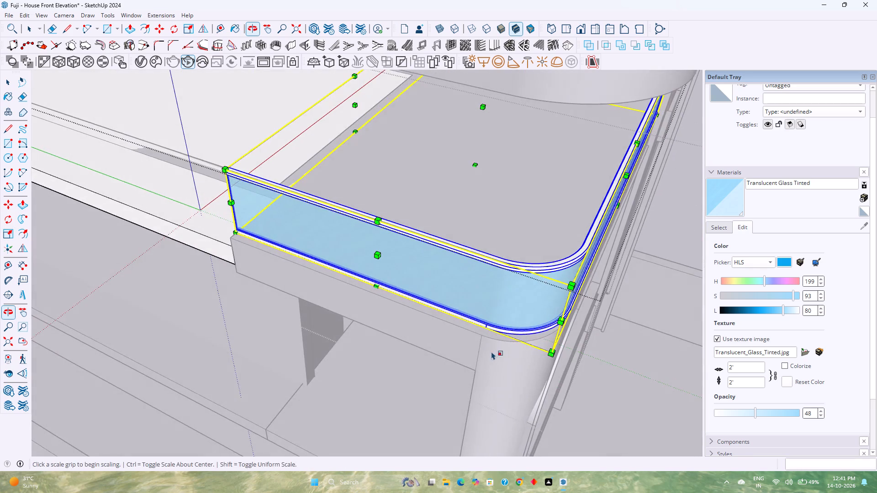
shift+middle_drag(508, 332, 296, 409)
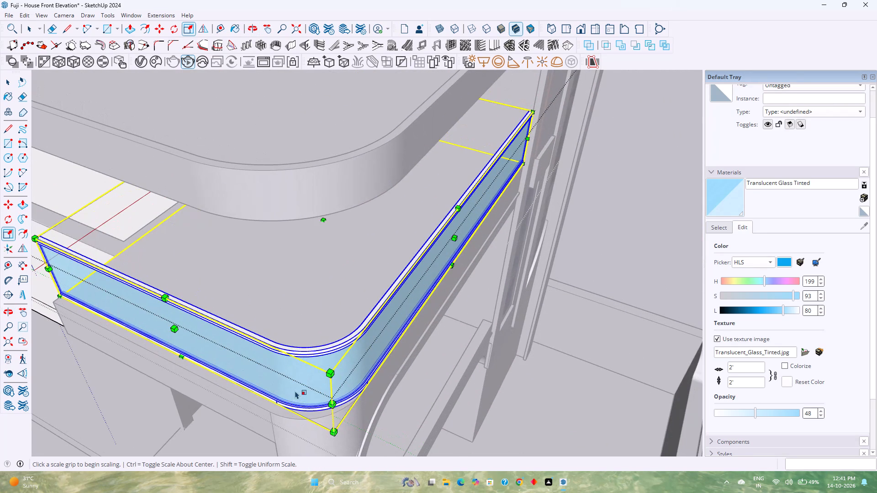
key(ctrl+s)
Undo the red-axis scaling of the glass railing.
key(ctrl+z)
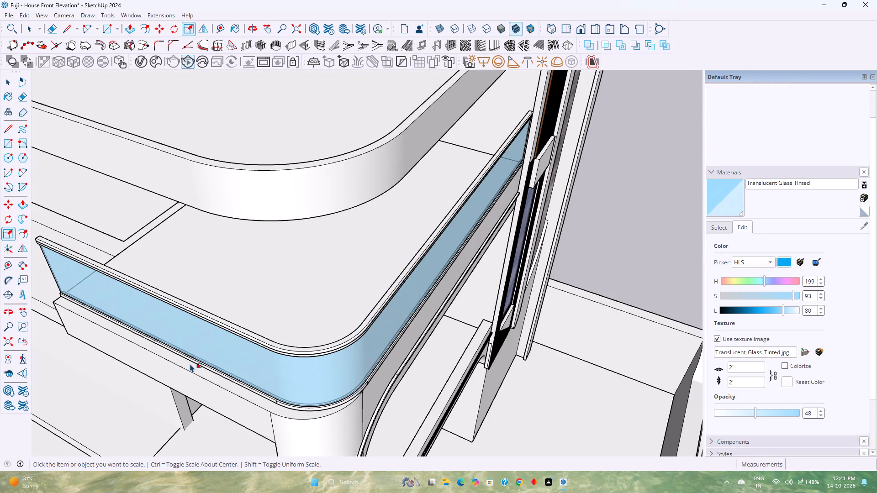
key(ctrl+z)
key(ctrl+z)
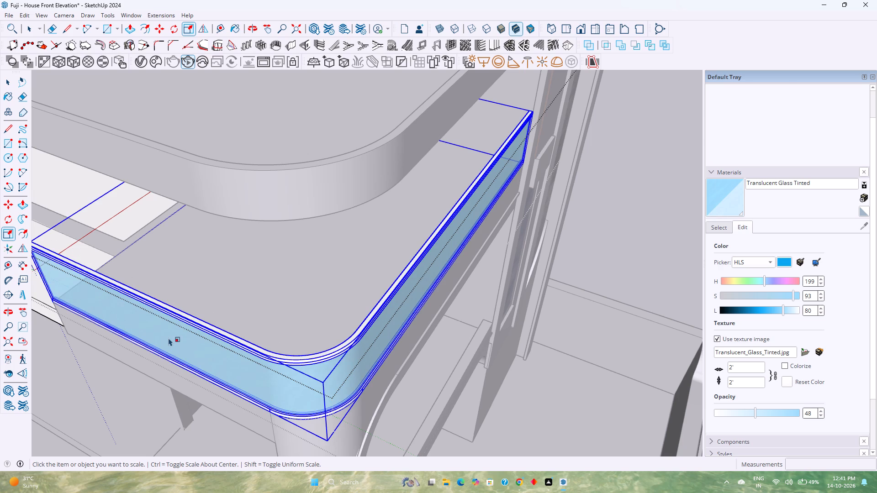
Scale the upper balcony's glass railing to 0.98 along the red axis and 0.98 along the green axis.
key(space)
click(169, 338)
key(s)
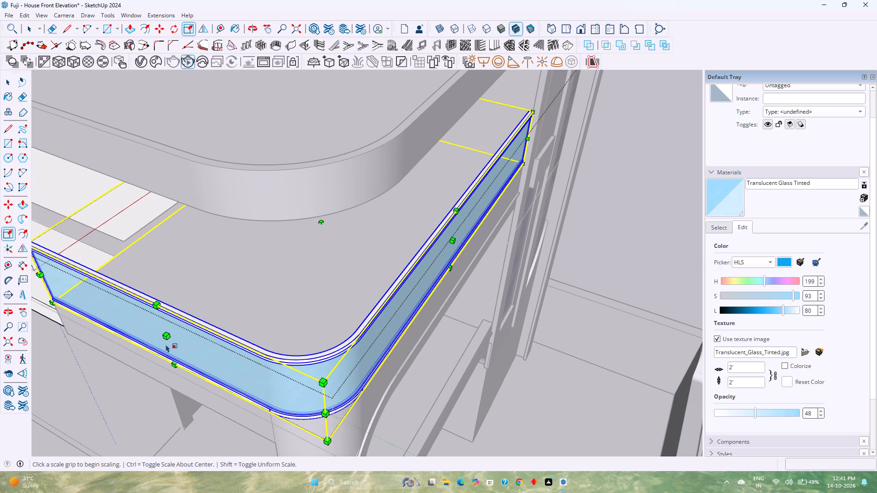
click(167, 336)
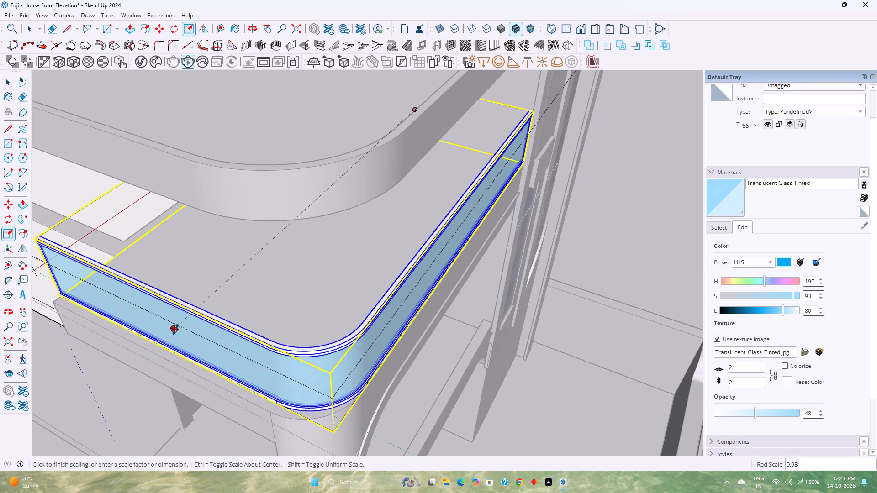
click(176, 329)
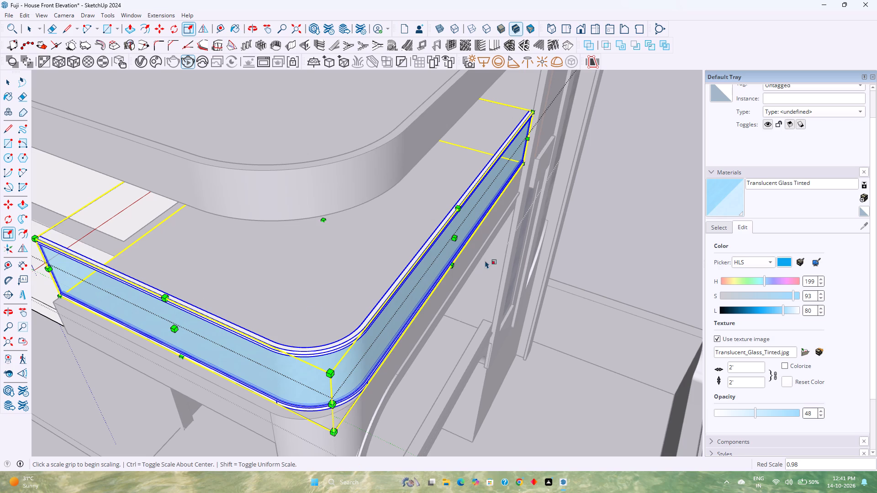
click(457, 238)
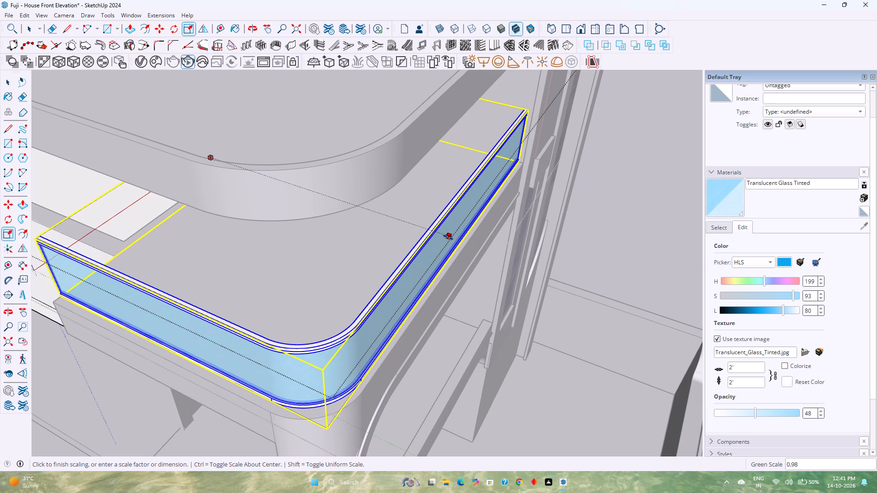
click(448, 237)
key(space)
key(Escape)
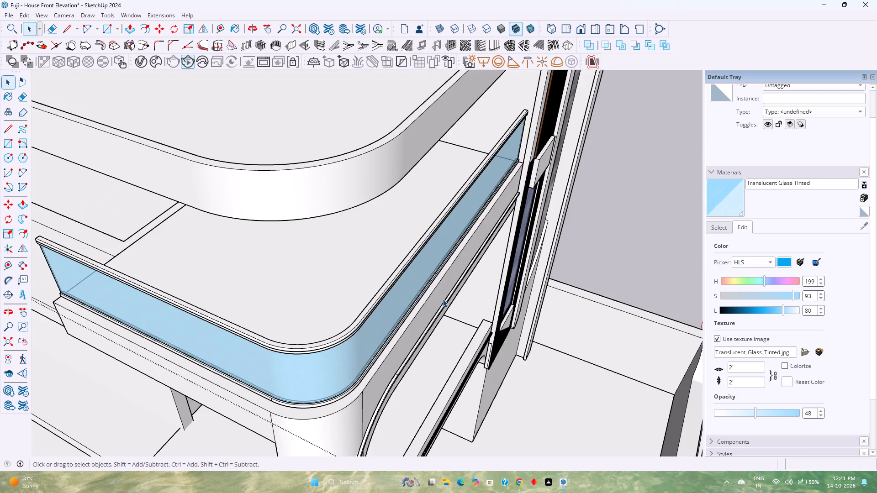
Return to the Front view of the house and save the model.
scroll(443, 299, down, 3)
middle_drag(443, 310, 325, 301)
scroll(327, 300, down, 3)
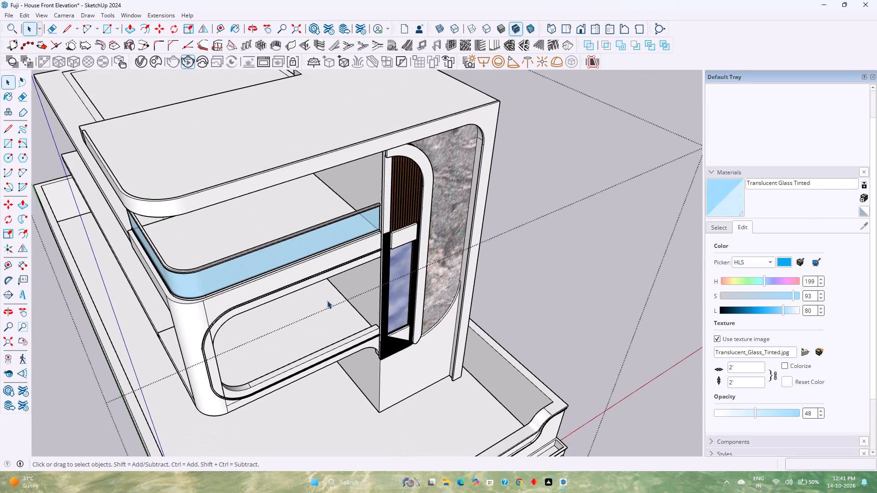
click(580, 27)
scroll(438, 170, down, 1)
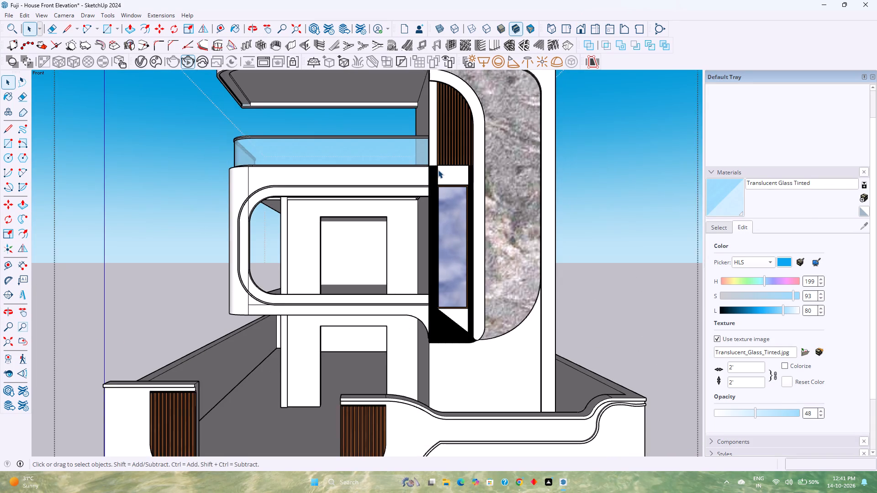
scroll(438, 170, down, 1)
key(ctrl+s)
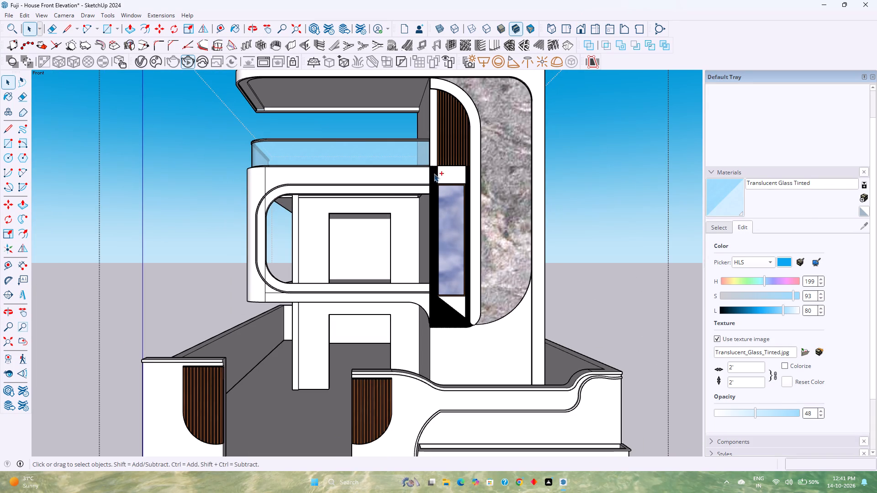
Examine how the resized glass railing sits on the upper balcony slab from the side, rear and front.
scroll(373, 193, down, 3)
middle_drag(373, 193, 581, 297)
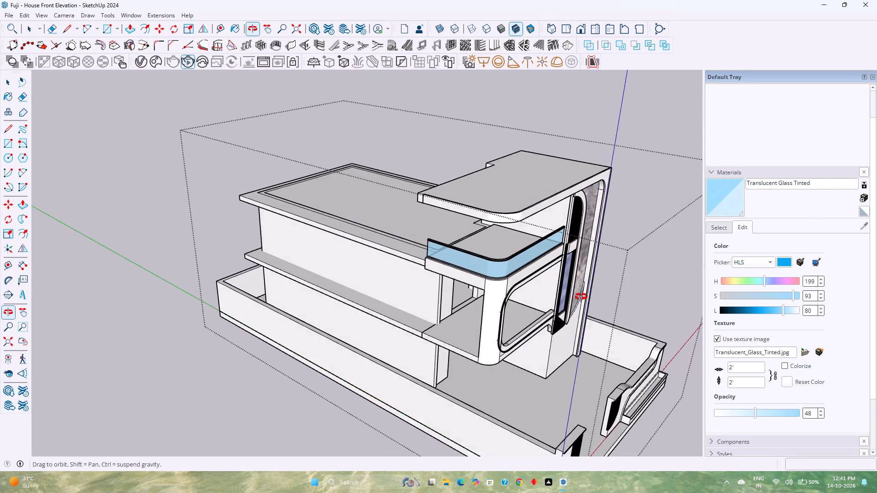
middle_drag(581, 297, 583, 294)
scroll(505, 218, up, 5)
middle_drag(501, 232, 524, 241)
scroll(609, 228, up, 5)
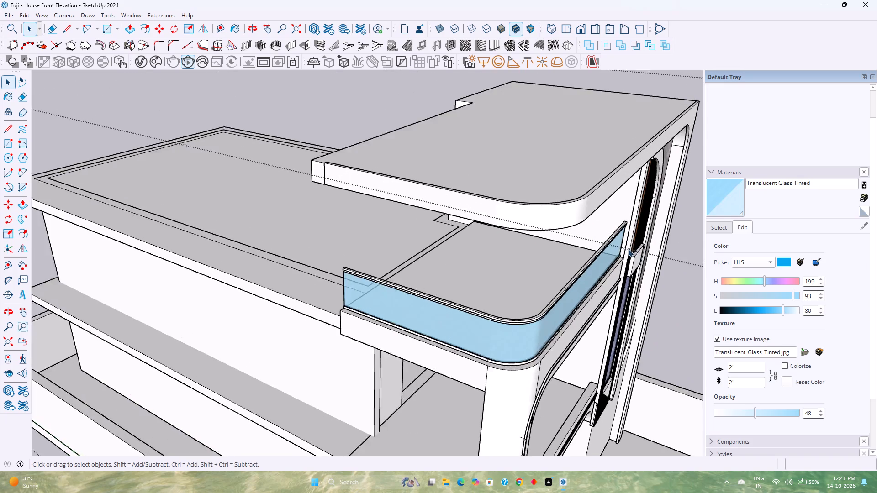
scroll(628, 249, up, 7)
scroll(566, 253, down, 8)
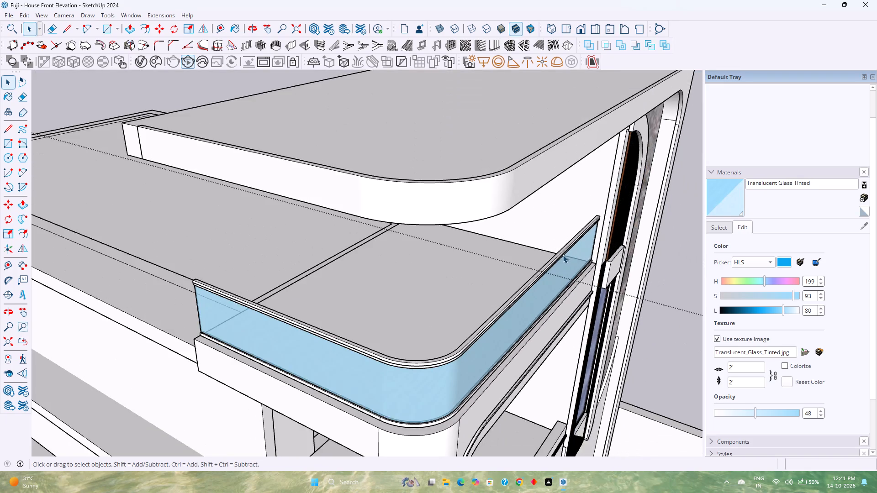
middle_drag(386, 302, 607, 258)
middle_drag(398, 314, 480, 290)
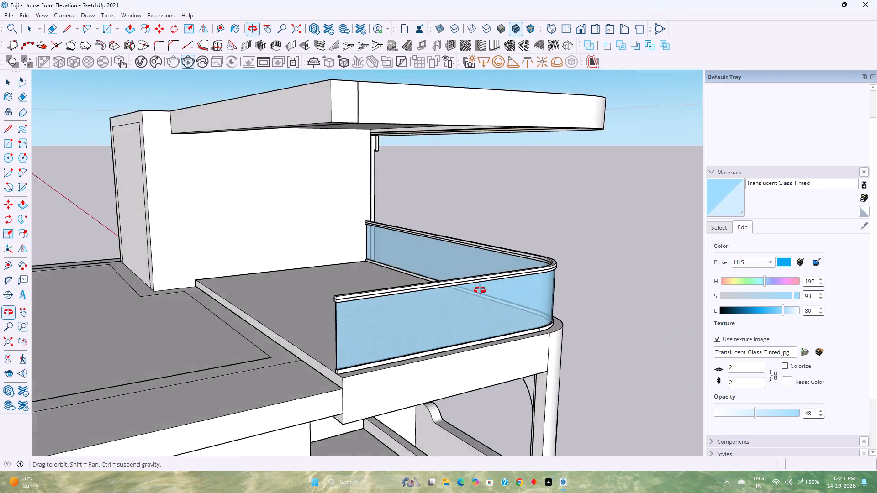
middle_drag(480, 290, 538, 285)
middle_drag(387, 350, 245, 392)
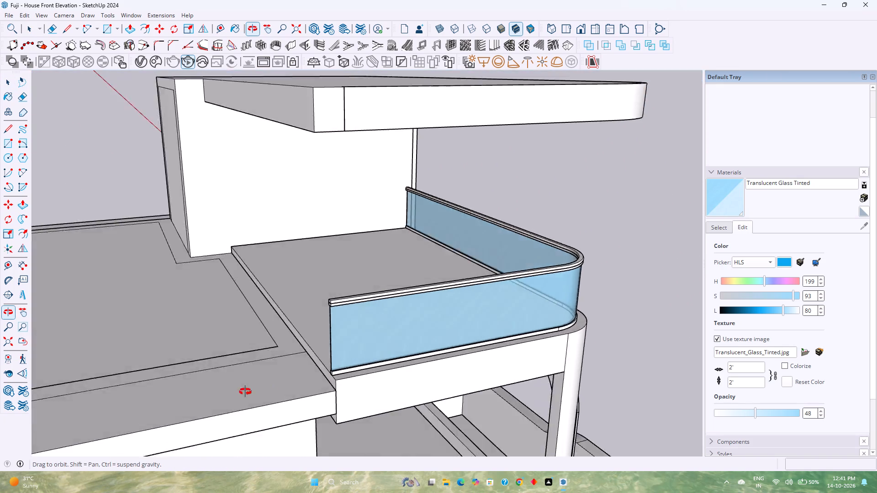
middle_drag(245, 392, 231, 393)
scroll(518, 348, down, 3)
middle_drag(518, 348, 287, 354)
middle_click(287, 354)
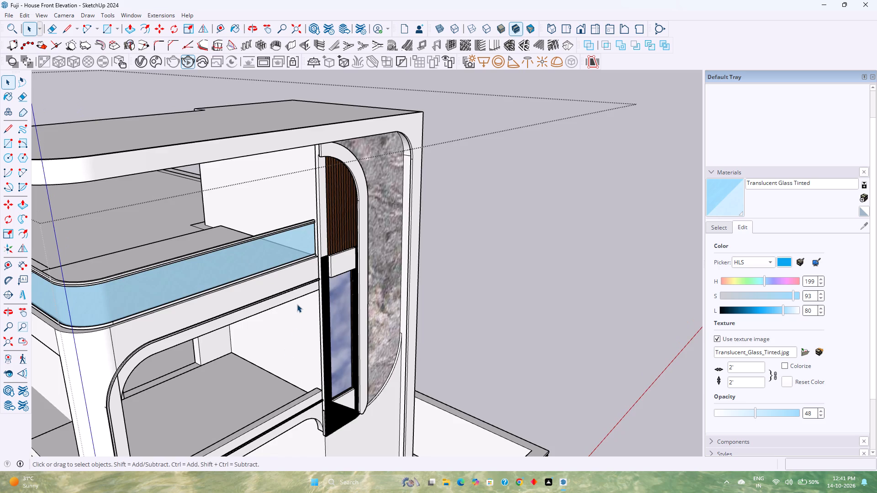
Examine the junction where the glass railing meets the vertical wall frame beside the wooden slats.
scroll(297, 303, up, 4)
scroll(325, 224, up, 5)
middle_drag(347, 231, 358, 235)
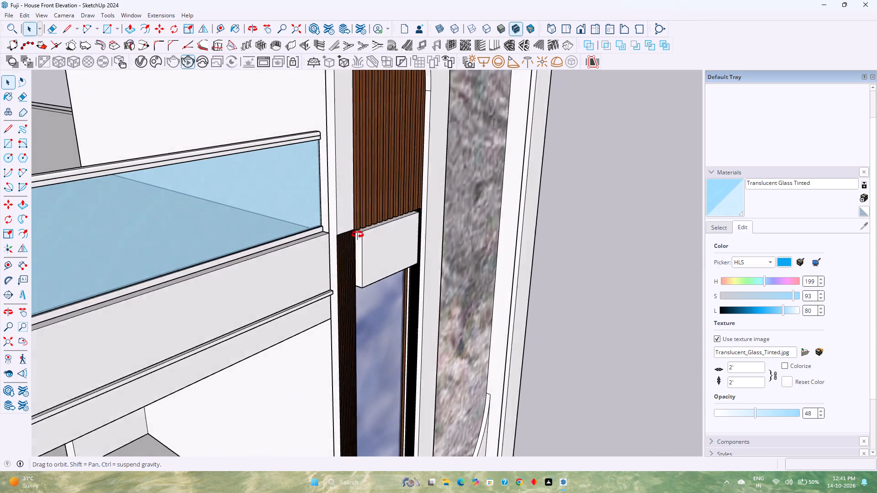
middle_drag(358, 235, 527, 324)
middle_drag(507, 317, 480, 311)
middle_click(459, 307)
middle_drag(449, 306, 438, 305)
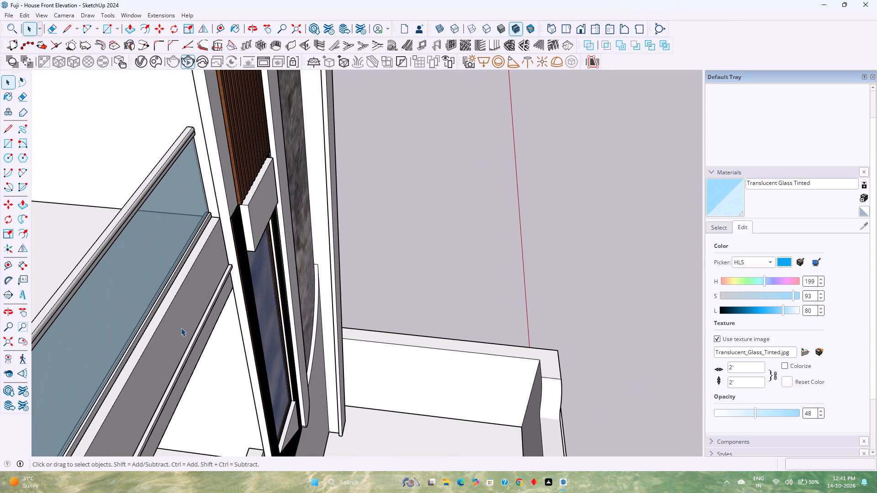
scroll(161, 295, down, 3)
scroll(173, 296, up, 1)
scroll(174, 294, down, 11)
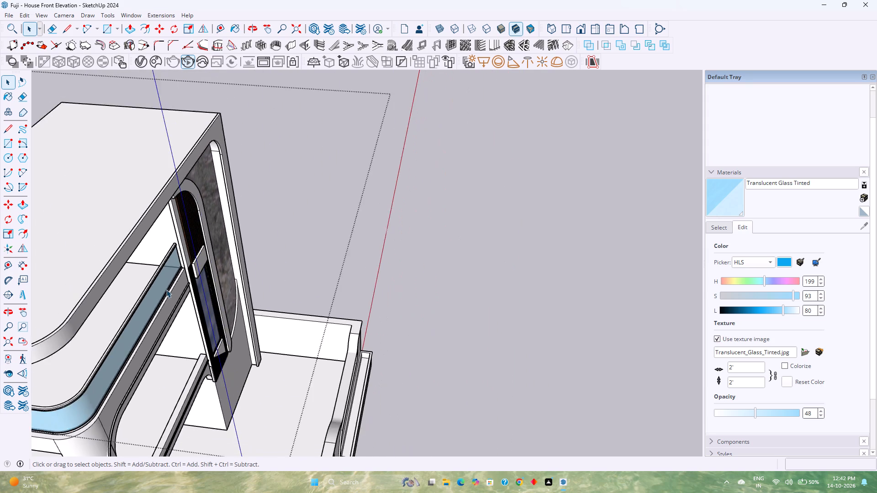
Examine the free rear end of the upper balcony's glass railing, its top and bottom rails, and how it meets the slab edge.
scroll(166, 289, down, 5)
shift+middle_drag(174, 295, 356, 271)
scroll(239, 329, up, 3)
middle_drag(215, 344, 385, 316)
middle_drag(385, 316, 390, 315)
scroll(383, 339, up, 10)
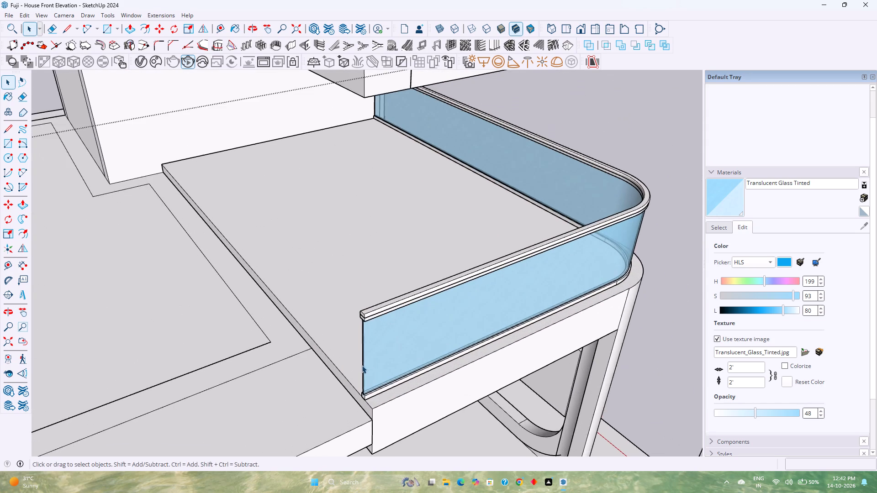
scroll(362, 365, up, 5)
double_click(365, 377)
scroll(363, 388, up, 4)
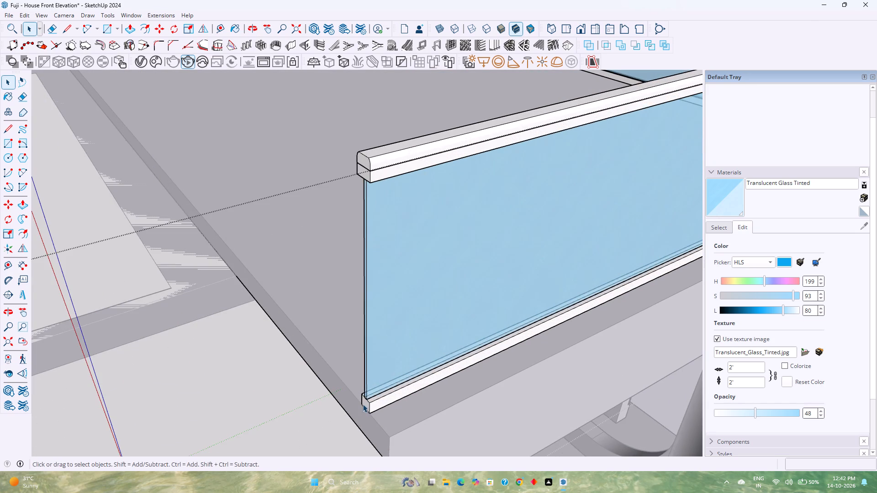
double_click(365, 406)
scroll(366, 407, up, 4)
scroll(371, 406, down, 6)
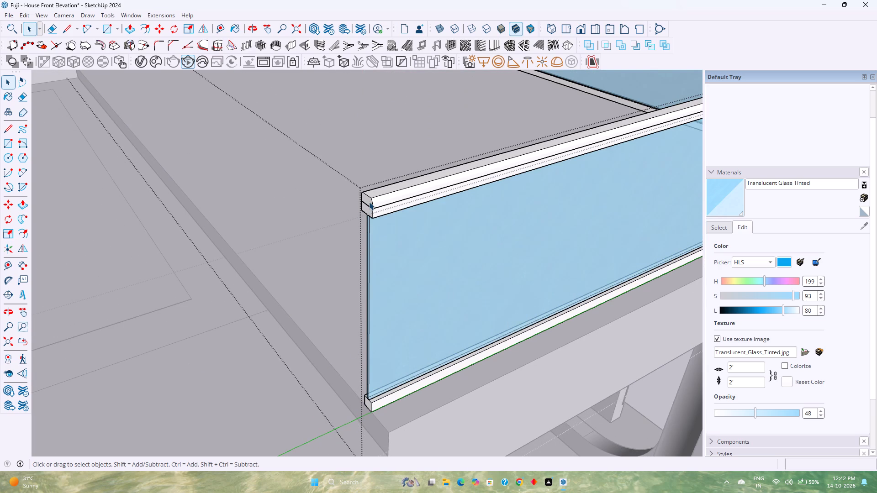
scroll(369, 202, up, 7)
scroll(369, 203, down, 6)
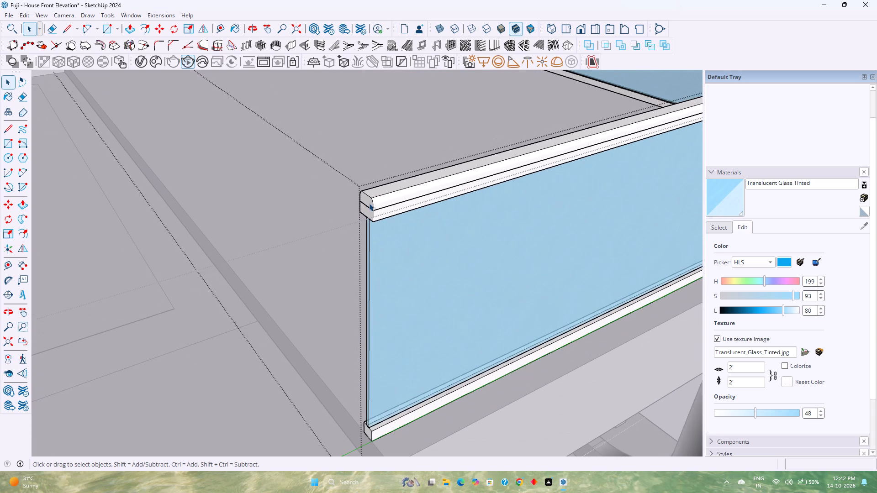
scroll(369, 203, down, 1)
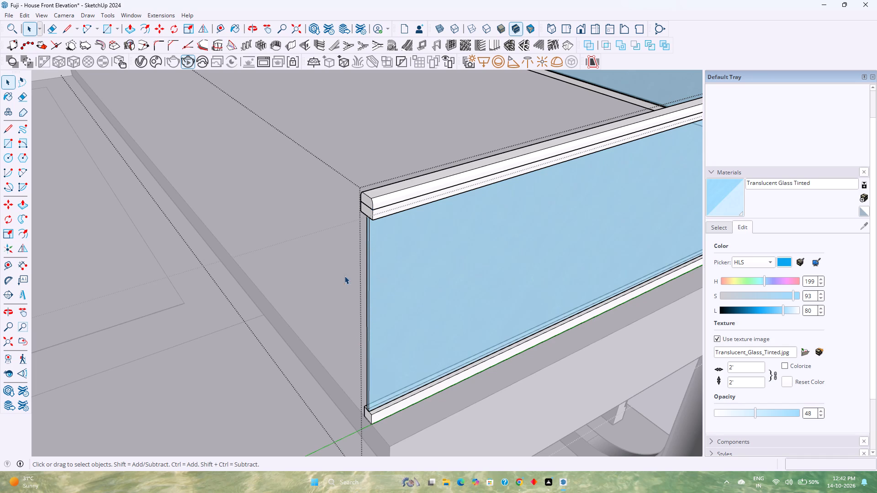
key(Escape)
scroll(334, 306, down, 4)
middle_drag(341, 336, 344, 337)
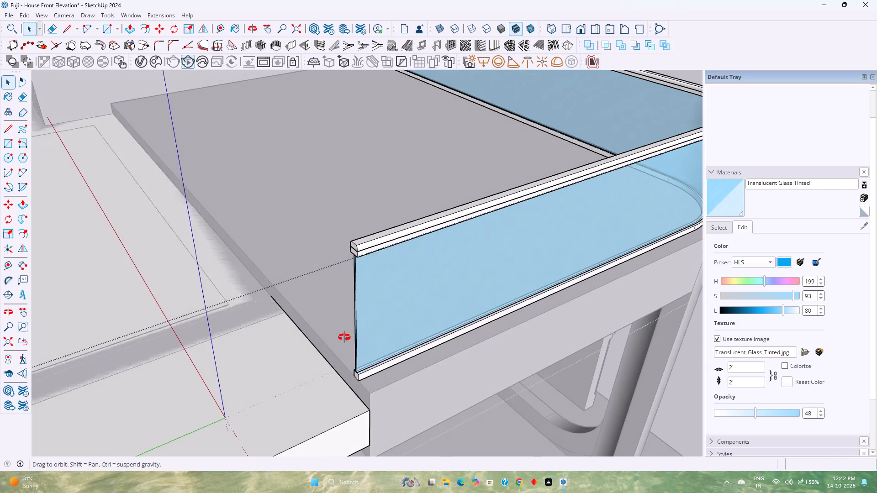
middle_drag(344, 337, 528, 315)
key(Escape)
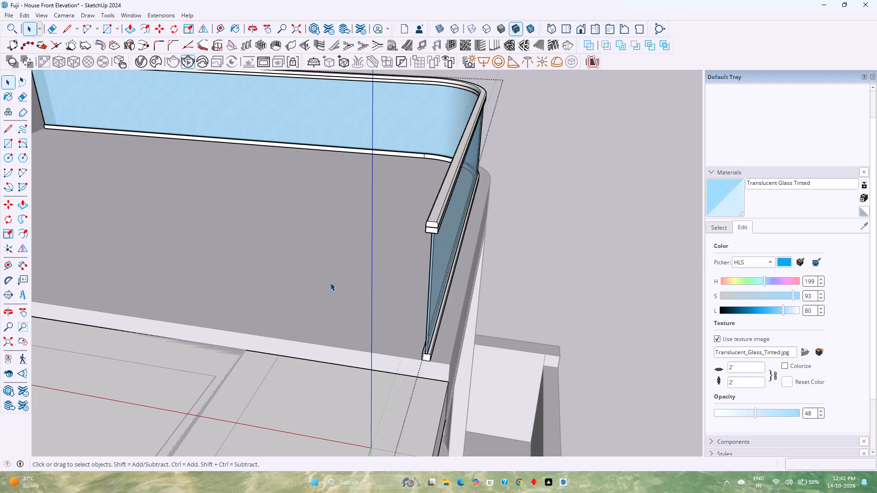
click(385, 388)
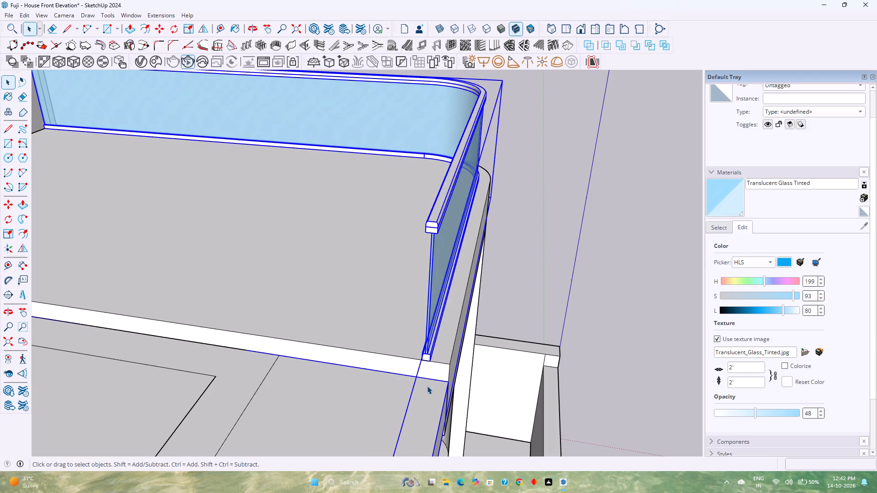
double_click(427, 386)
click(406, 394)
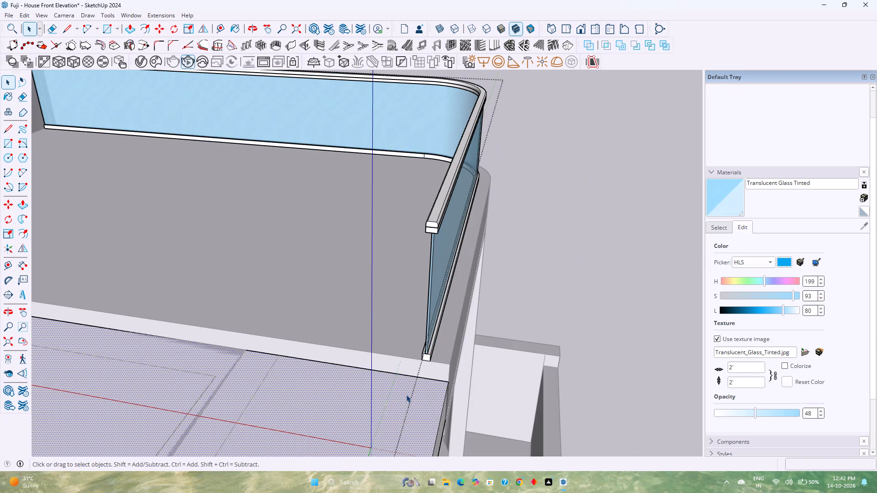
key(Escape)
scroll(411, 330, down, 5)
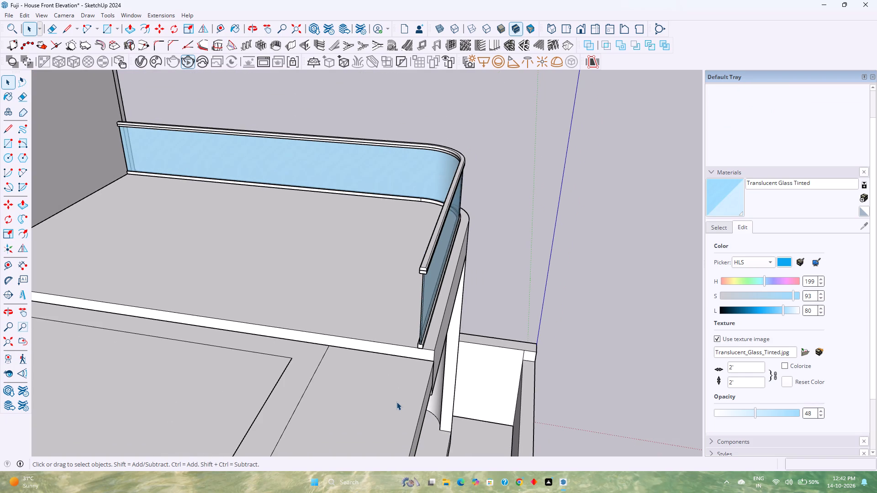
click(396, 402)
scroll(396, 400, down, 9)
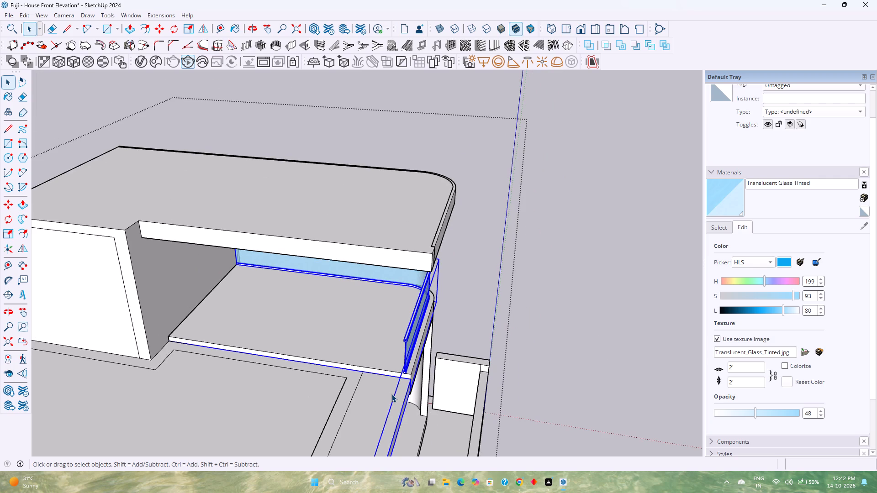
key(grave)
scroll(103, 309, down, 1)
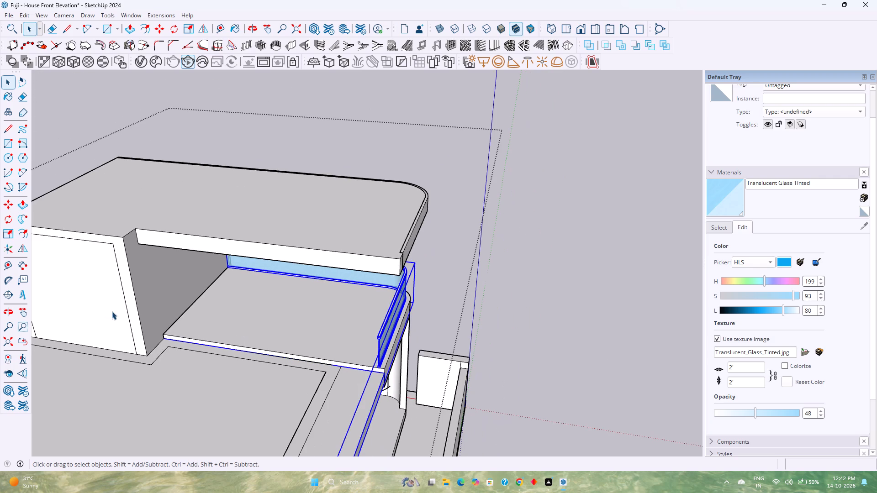
Open the group containing the top roof slab and the upper rear wall block for editing.
shift+middle_drag(122, 338, 383, 336)
click(364, 309)
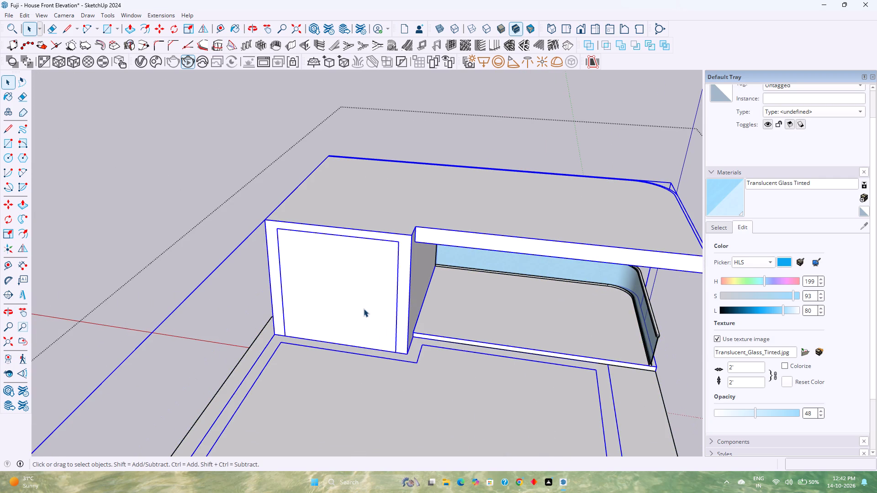
double_click(364, 309)
click(364, 309)
double_click(364, 309)
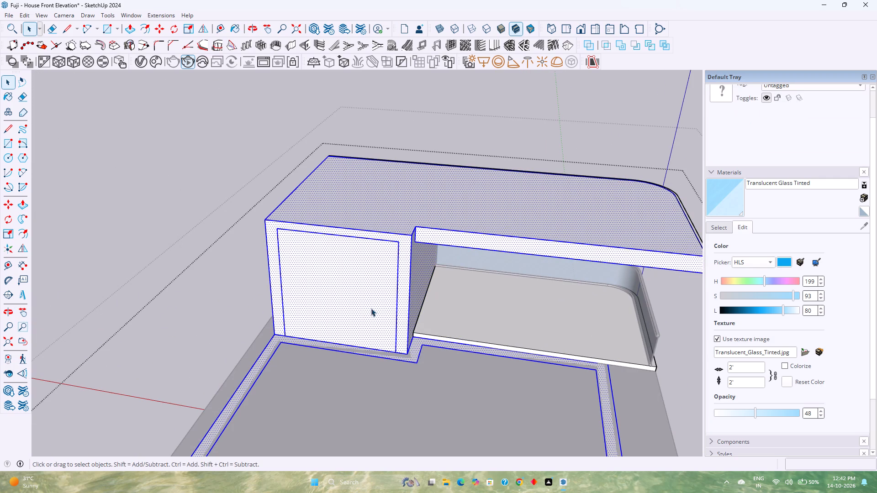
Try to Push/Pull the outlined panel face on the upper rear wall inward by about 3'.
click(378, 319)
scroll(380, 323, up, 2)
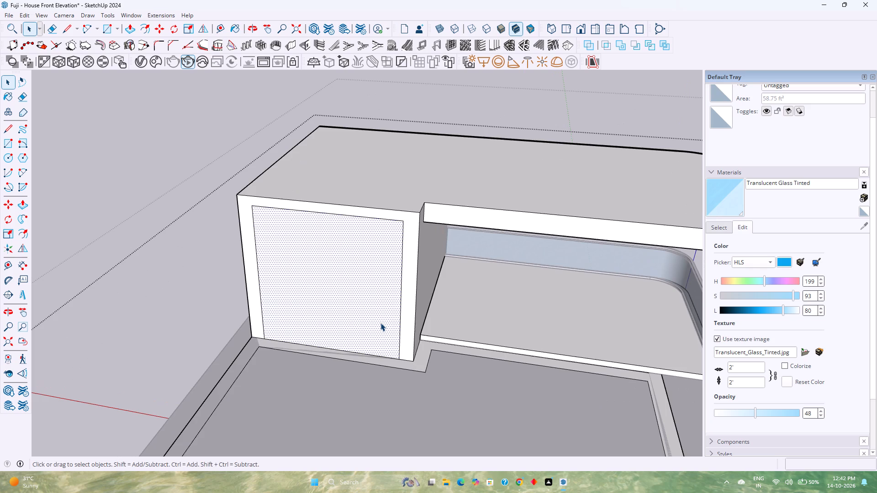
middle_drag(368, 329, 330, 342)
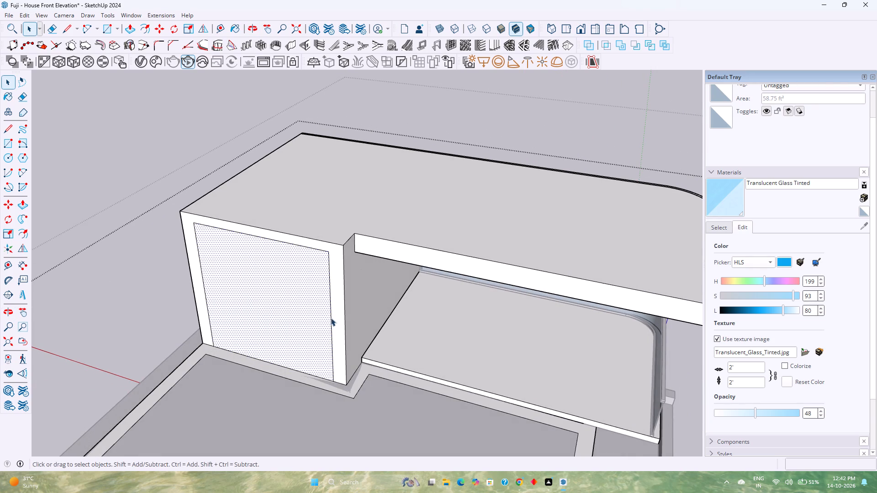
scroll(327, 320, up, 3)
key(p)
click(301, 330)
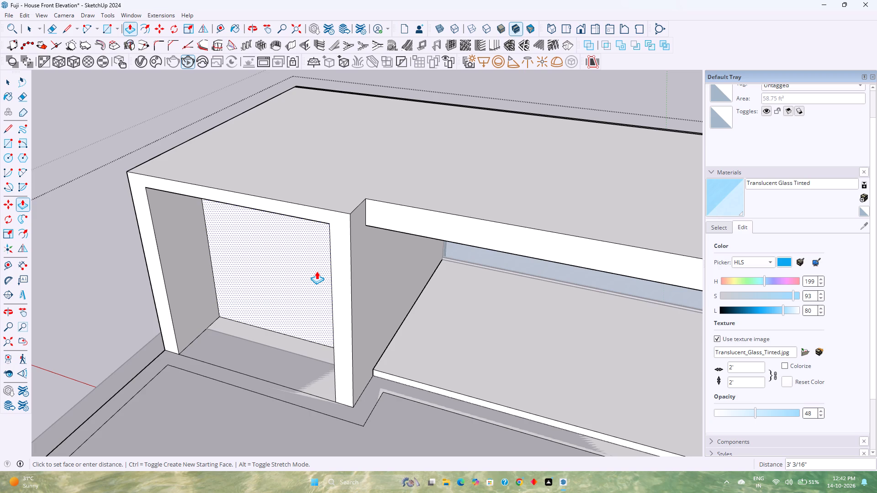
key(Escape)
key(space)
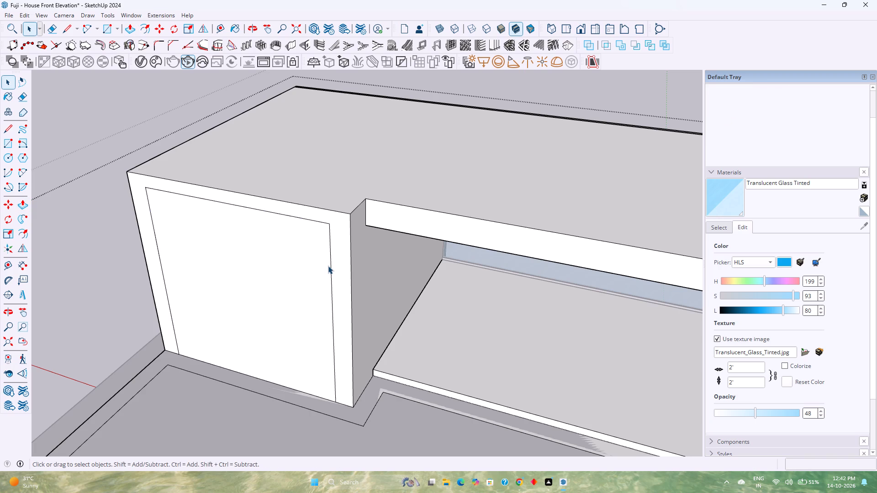
Delete the three inset outline edges, two vertical and one horizontal, from the upper rear wall face.
click(329, 265)
click(332, 260)
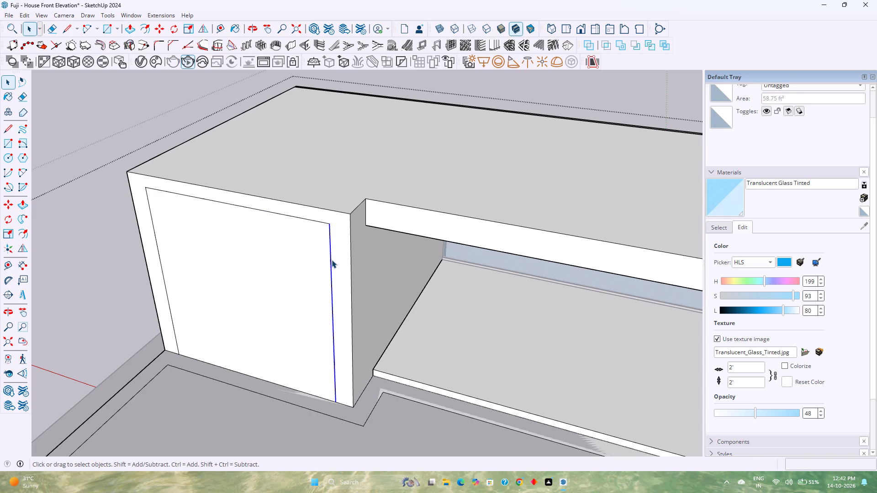
key(Delete)
click(316, 220)
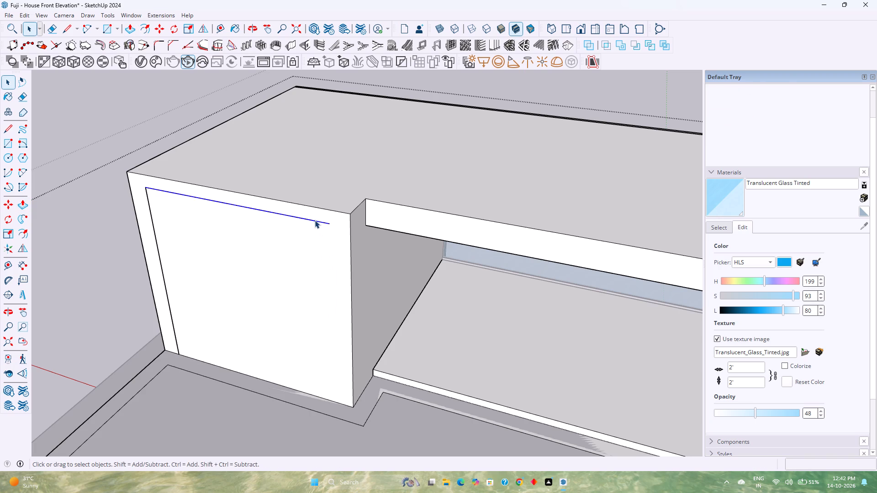
click(313, 220)
key(Delete)
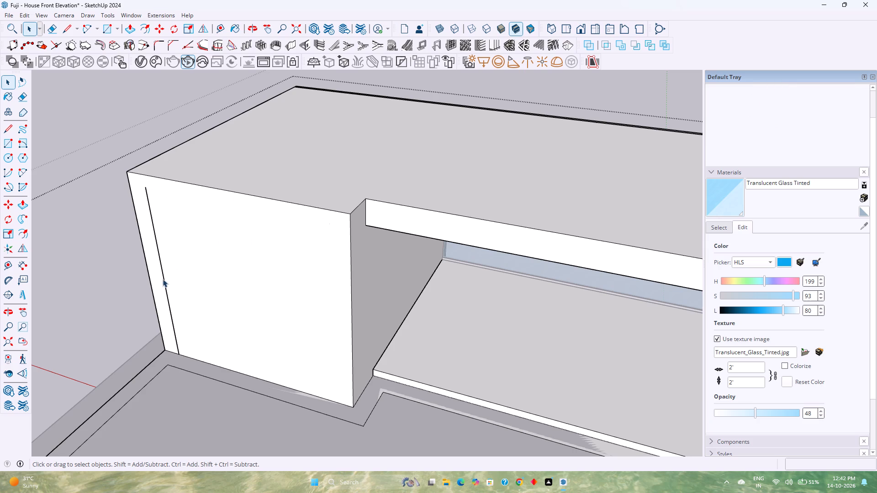
click(164, 278)
key(Delete)
Close the open group, return to the Front view of the house and save the model.
scroll(209, 319, down, 11)
middle_drag(282, 348, 177, 309)
middle_click(175, 309)
scroll(170, 307, down, 5)
middle_drag(290, 367, 23, 371)
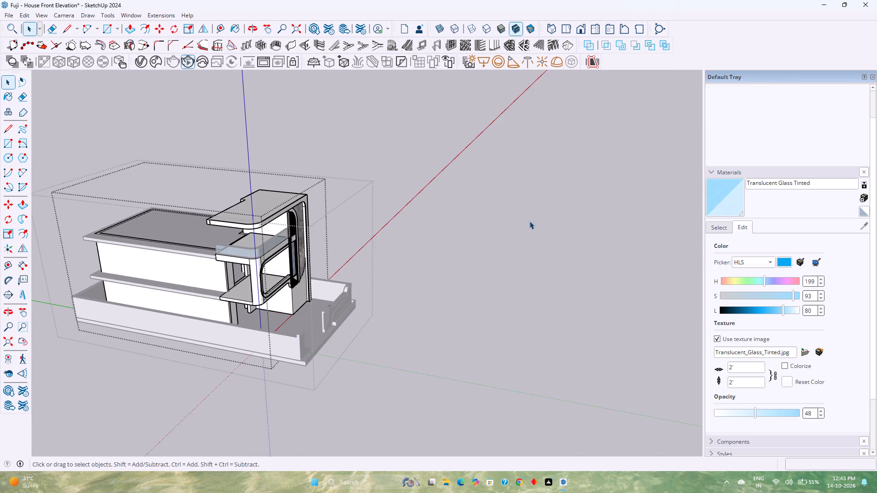
click(529, 225)
click(585, 28)
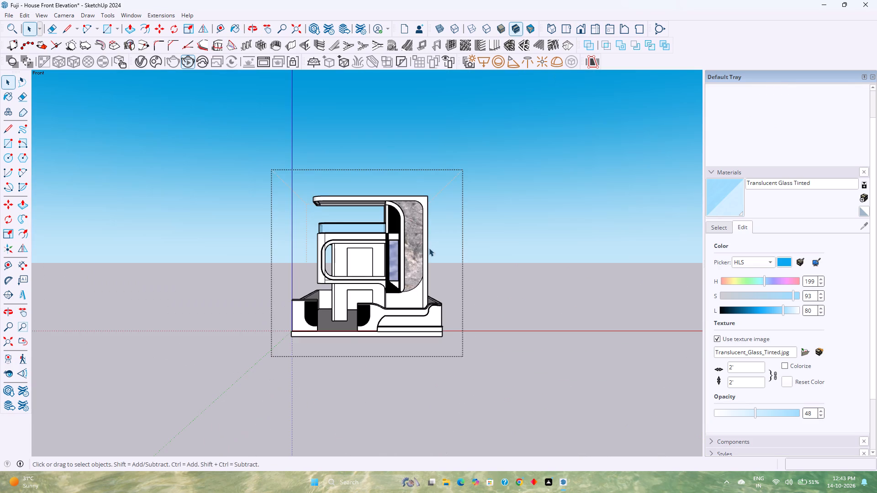
scroll(354, 294, up, 4)
scroll(403, 269, up, 1)
key(ctrl+s)
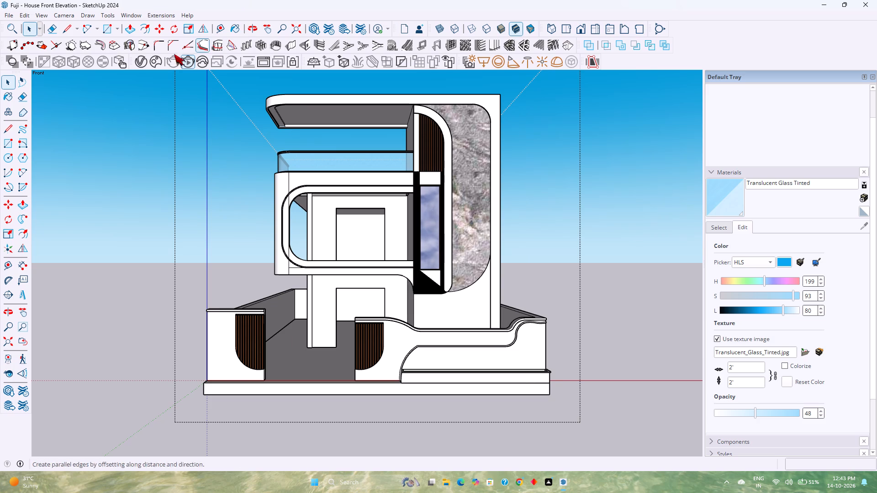
Render the front elevation with V-Ray to check the glass railing's look, and close the frame buffer.
click(190, 63)
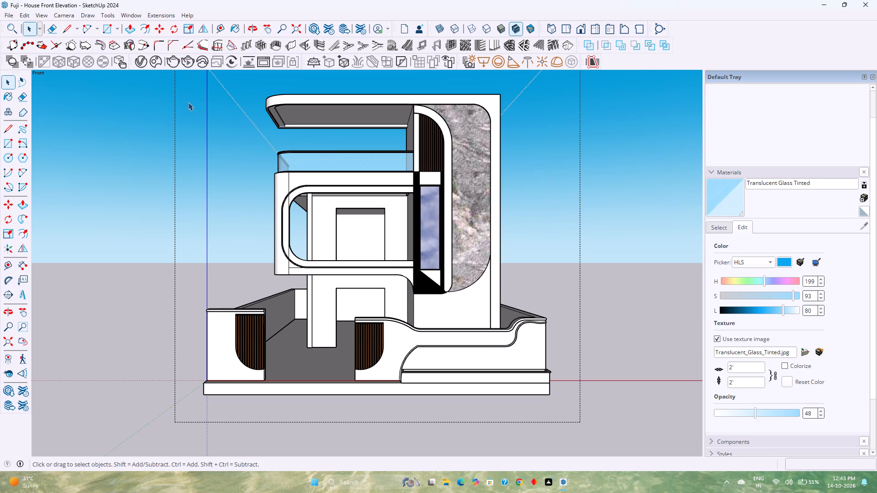
click(188, 64)
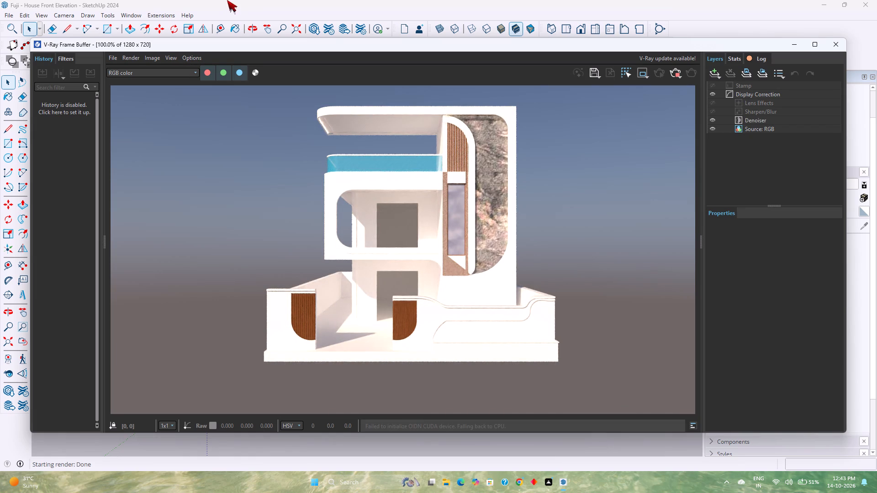
click(836, 45)
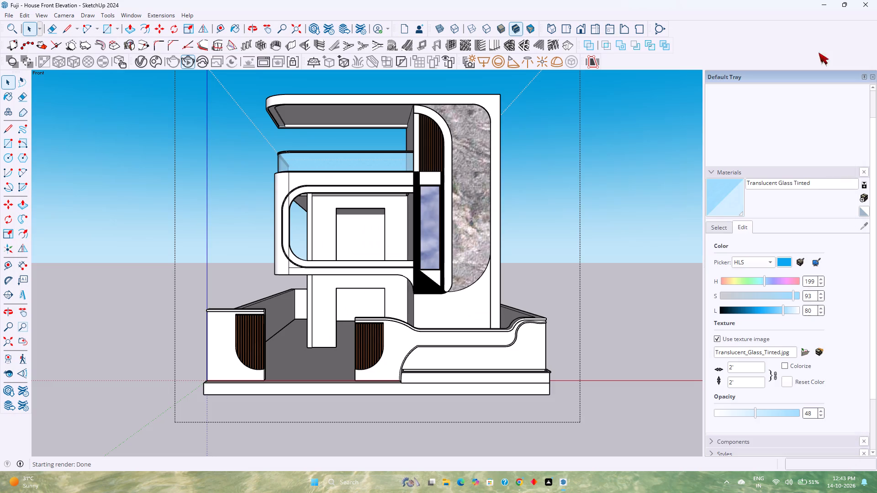
Set the Translucent Glass Tinted material's lightness to 88 and save the model.
click(786, 311)
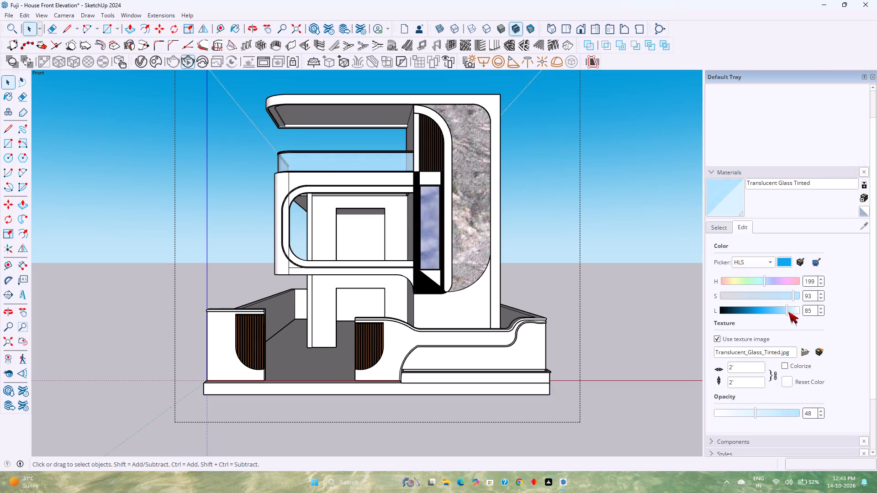
click(533, 231)
key(ctrl+s)
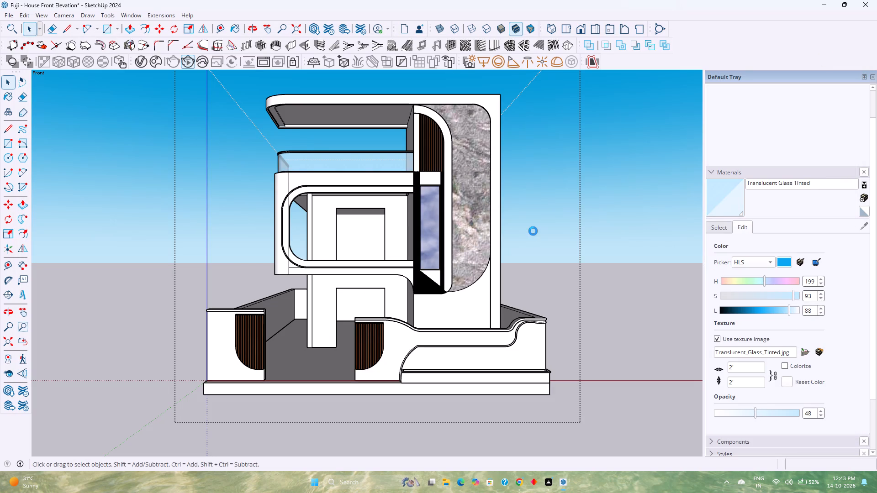
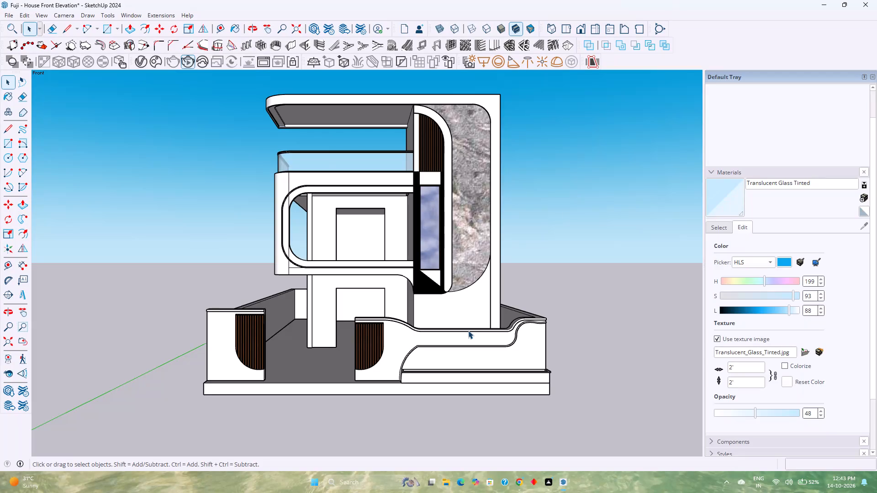
Open the house group for editing and select the roof slab group beside the upper balcony.
scroll(468, 330, down, 2)
middle_drag(468, 330, 526, 404)
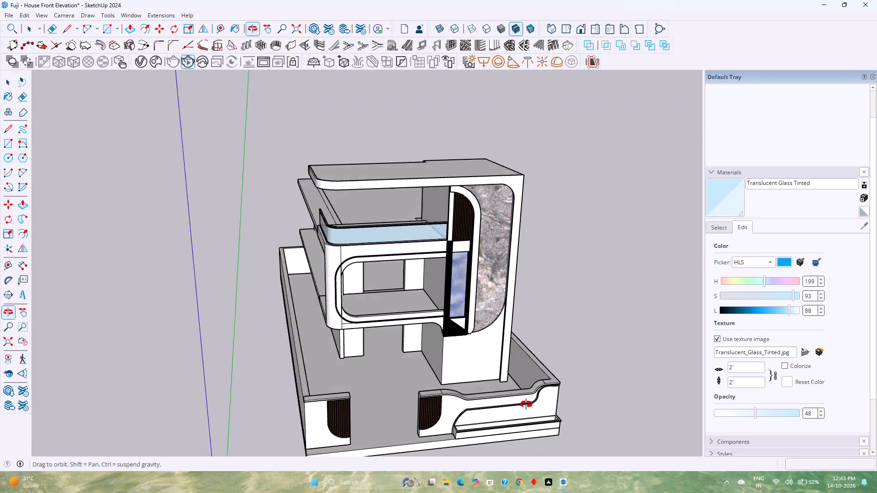
middle_drag(526, 404, 552, 379)
scroll(543, 378, down, 1)
middle_drag(340, 351, 586, 387)
scroll(436, 343, up, 3)
middle_drag(438, 344, 397, 425)
scroll(399, 246, up, 2)
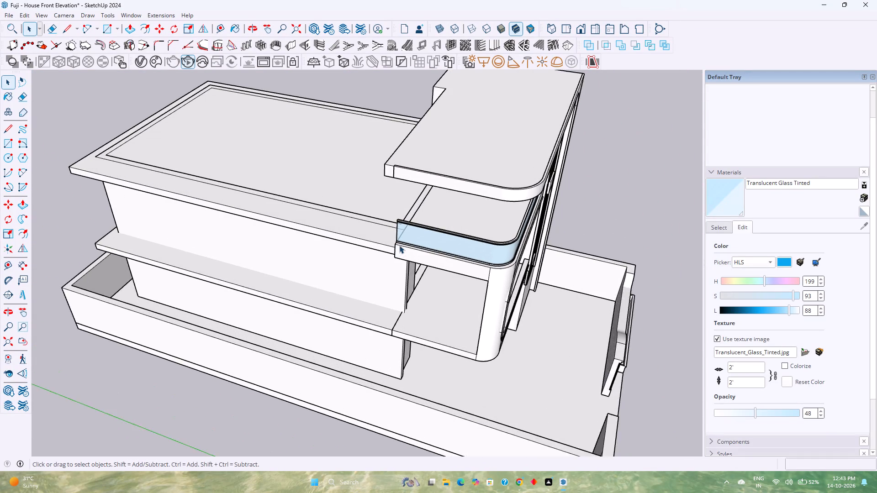
scroll(399, 245, up, 1)
middle_drag(378, 250, 596, 301)
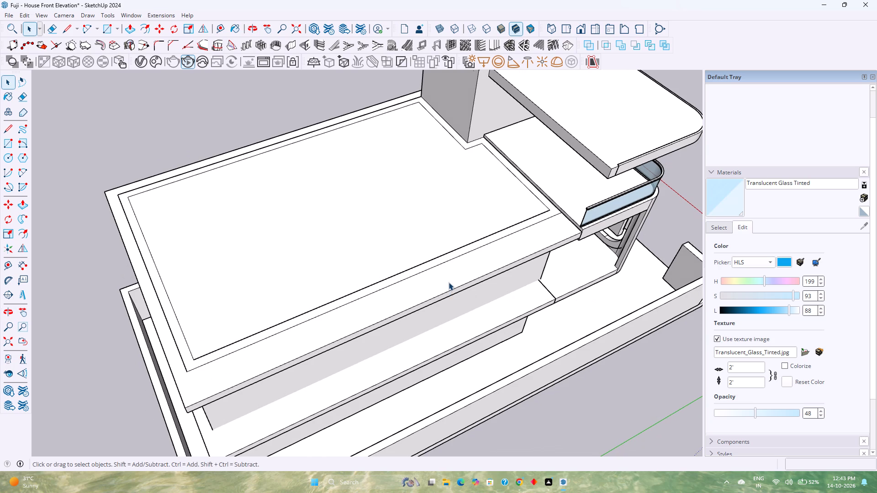
double_click(449, 282)
scroll(449, 282, up, 3)
click(449, 282)
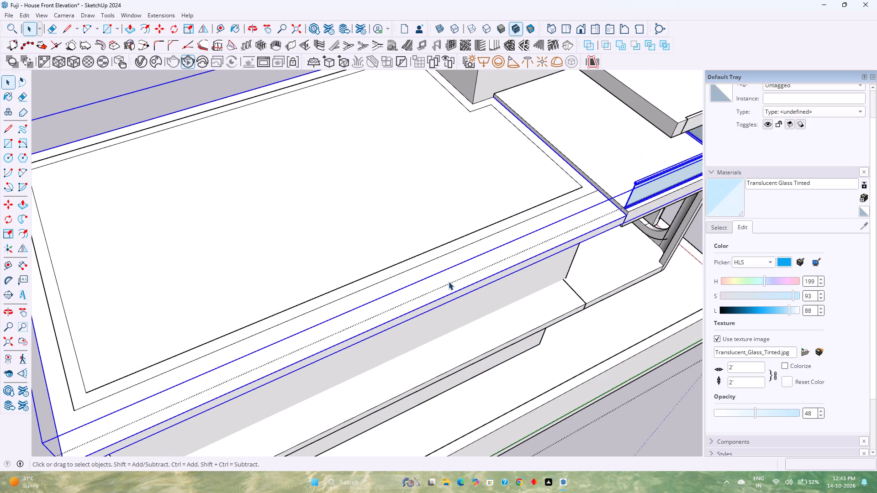
double_click(449, 282)
scroll(449, 282, up, 2)
scroll(379, 344, down, 2)
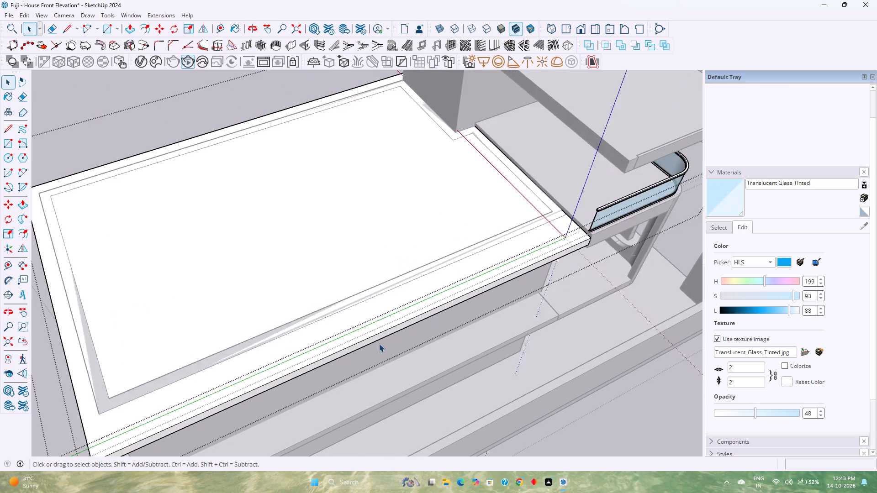
scroll(379, 344, down, 4)
middle_drag(389, 341, 375, 346)
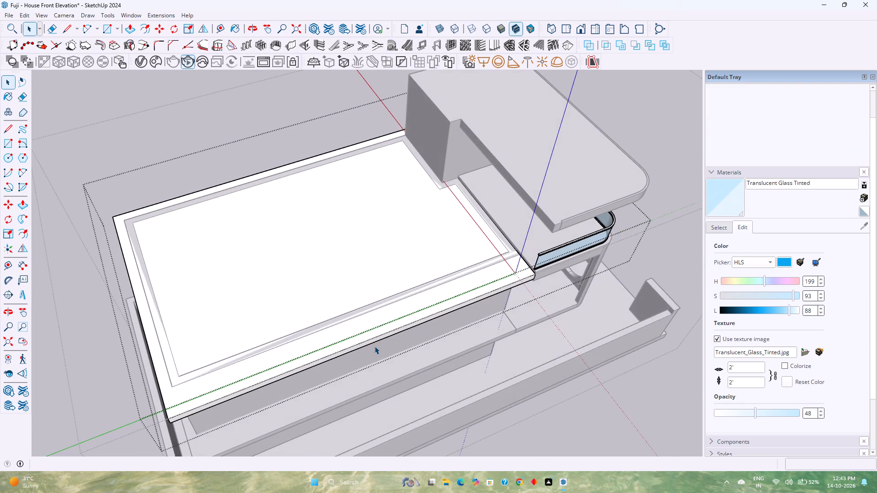
key(Escape)
click(384, 324)
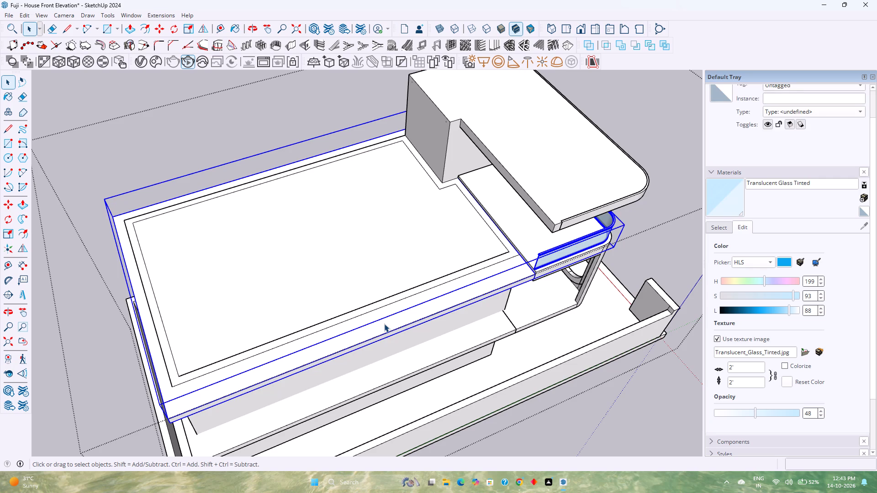
Draw a 9 by 9 inch square on the roof slab's outer corner at the glass railing's end.
shift+middle_drag(384, 324, 334, 403)
middle_drag(329, 403, 380, 353)
scroll(484, 291, up, 8)
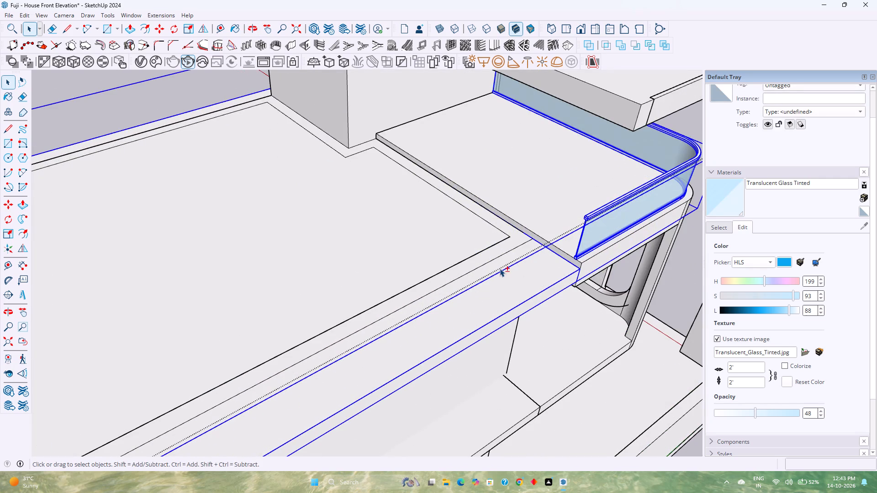
shift+middle_drag(500, 268, 355, 341)
scroll(360, 339, up, 3)
middle_drag(360, 338, 554, 345)
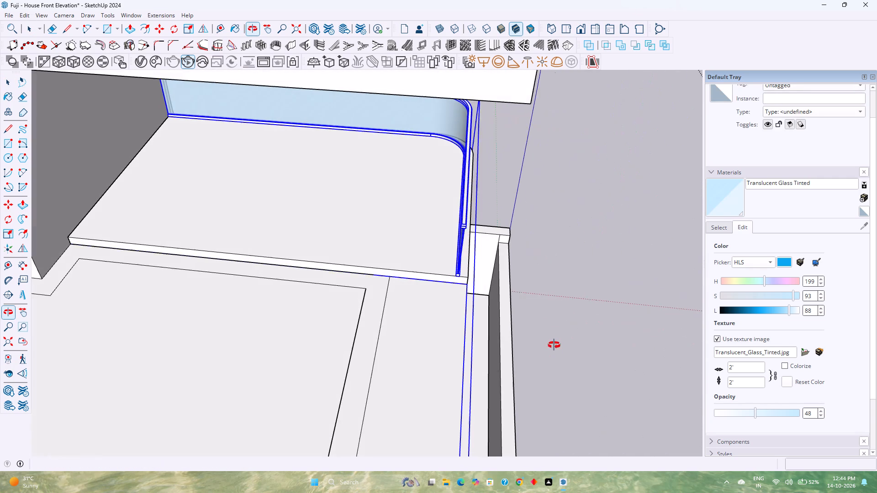
middle_click(553, 346)
middle_drag(554, 345, 553, 346)
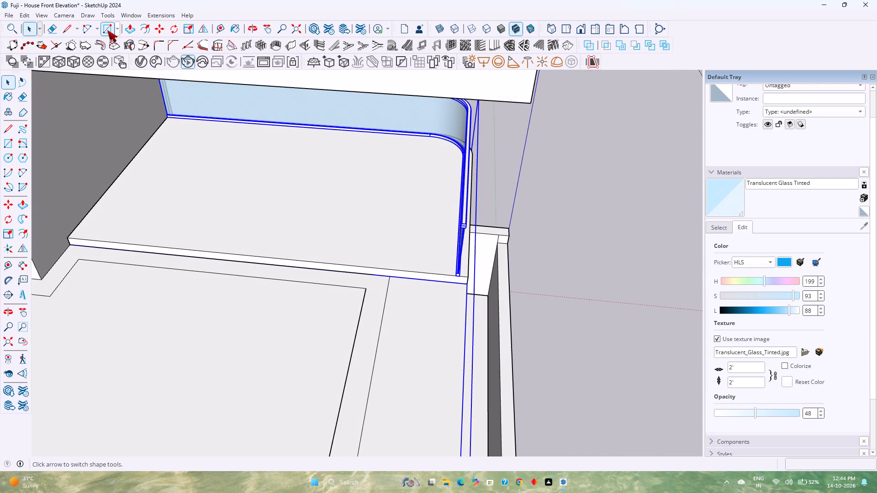
click(107, 30)
scroll(468, 290, up, 4)
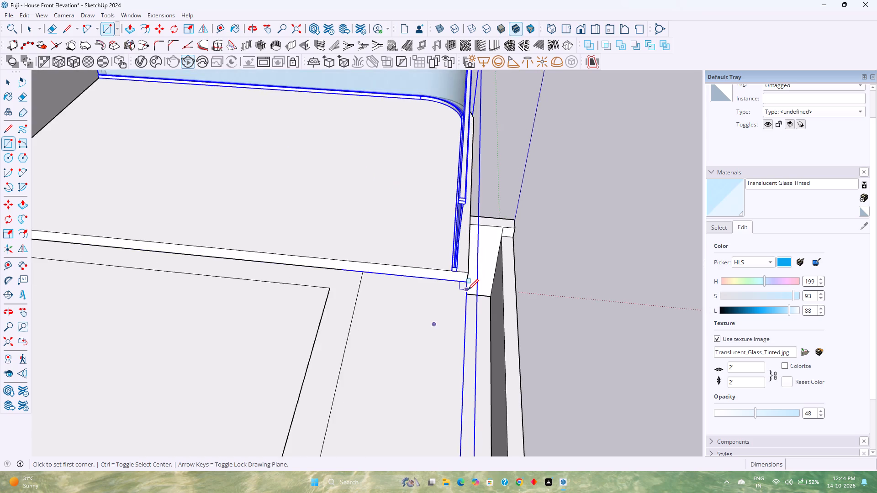
scroll(468, 290, up, 5)
scroll(463, 276, down, 3)
click(460, 260)
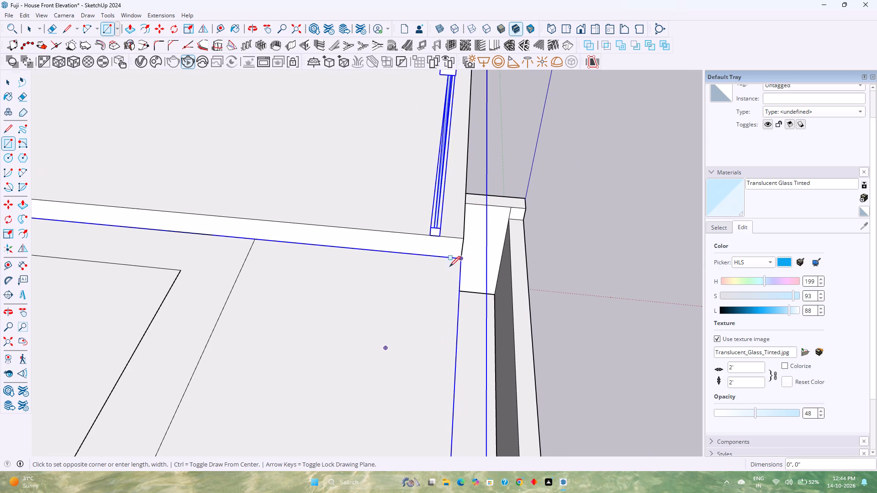
key(9)
text(,9)
key(Return)
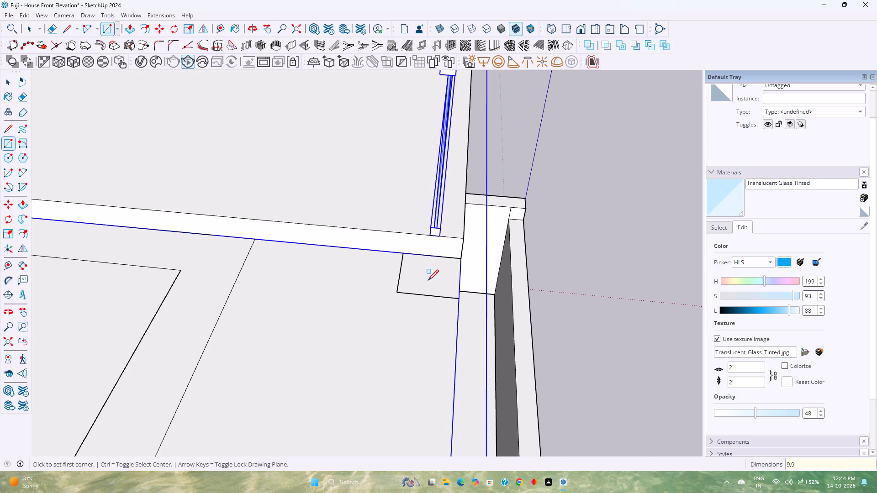
Extrude the square upward 2'6" to form a post beside the glass railing.
key(p)
click(431, 281)
scroll(435, 261, down, 9)
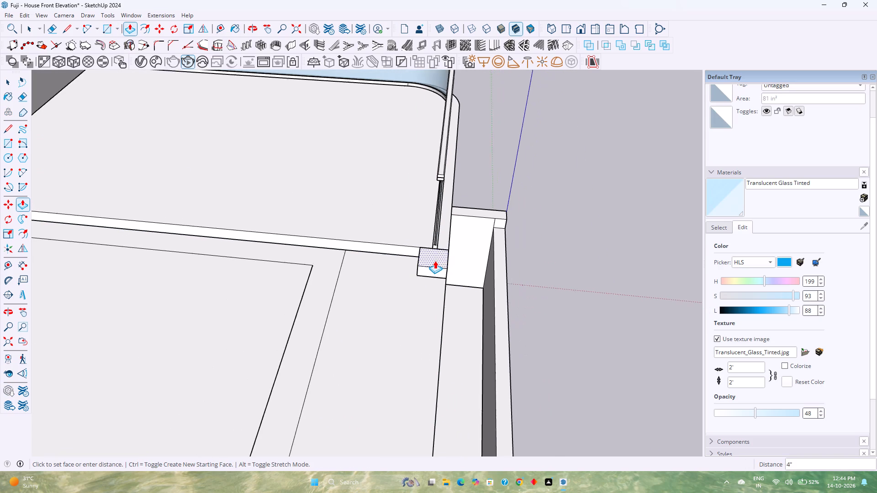
scroll(438, 186, down, 1)
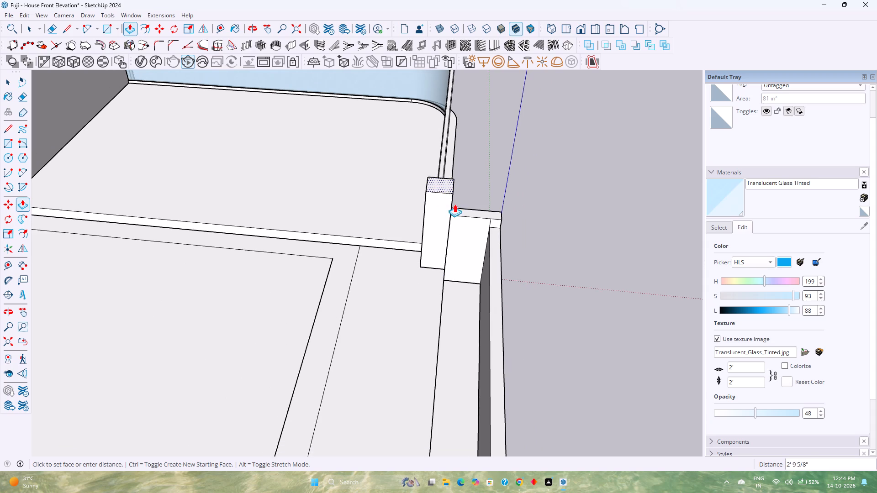
middle_drag(454, 205, 160, 313)
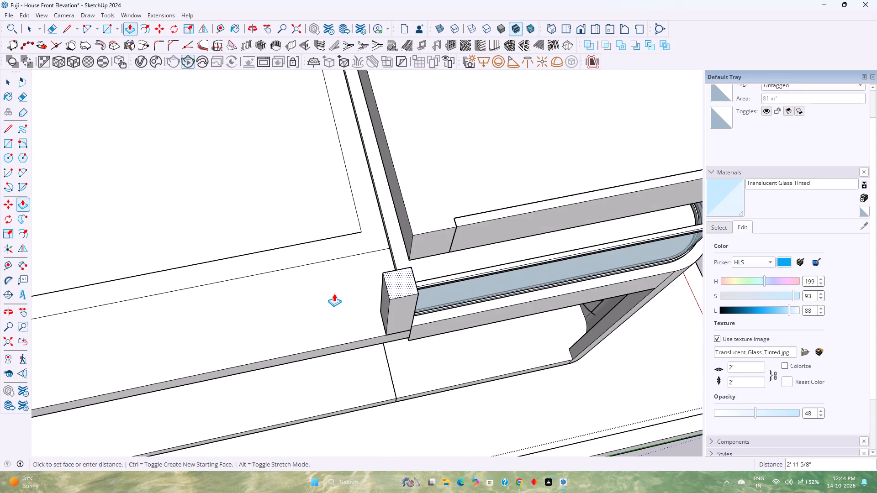
text(2'6")
key(Return)
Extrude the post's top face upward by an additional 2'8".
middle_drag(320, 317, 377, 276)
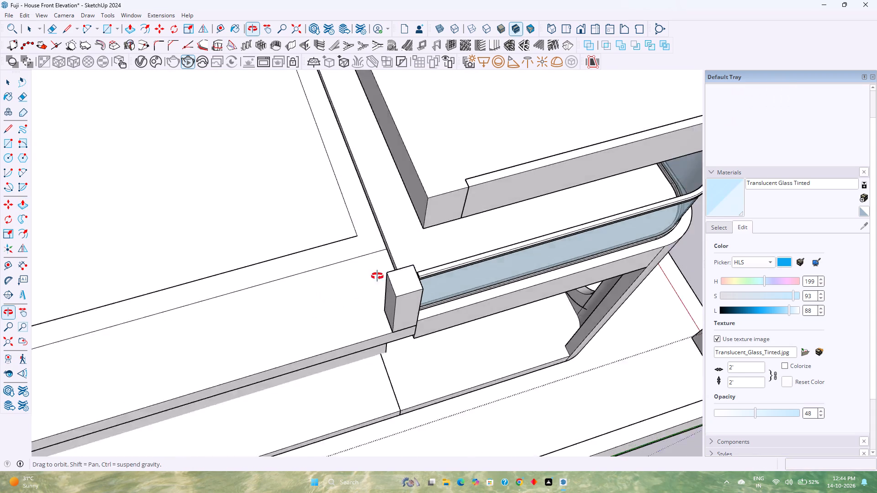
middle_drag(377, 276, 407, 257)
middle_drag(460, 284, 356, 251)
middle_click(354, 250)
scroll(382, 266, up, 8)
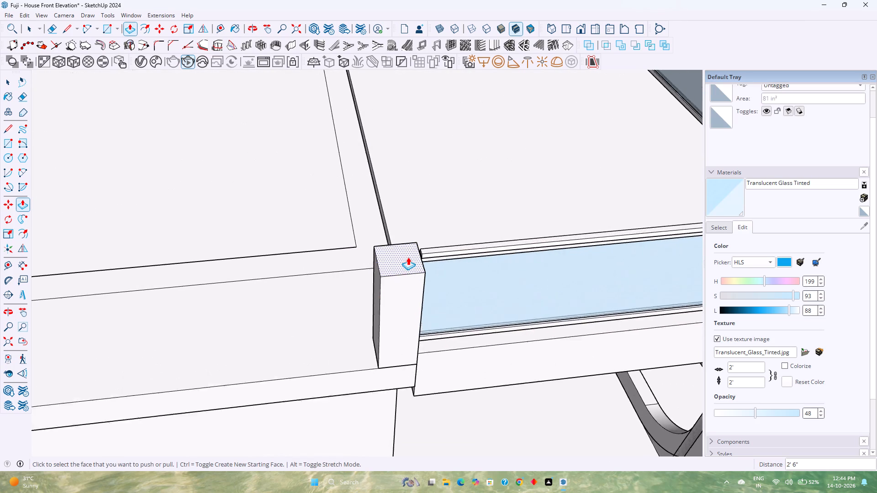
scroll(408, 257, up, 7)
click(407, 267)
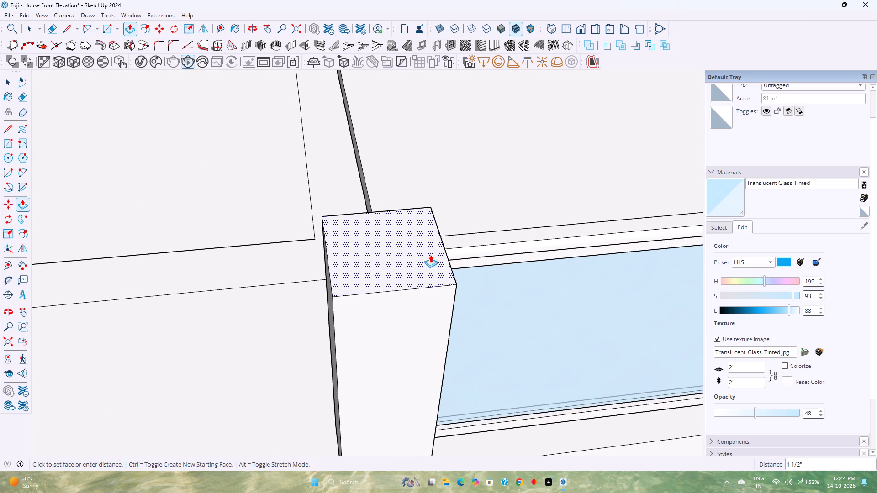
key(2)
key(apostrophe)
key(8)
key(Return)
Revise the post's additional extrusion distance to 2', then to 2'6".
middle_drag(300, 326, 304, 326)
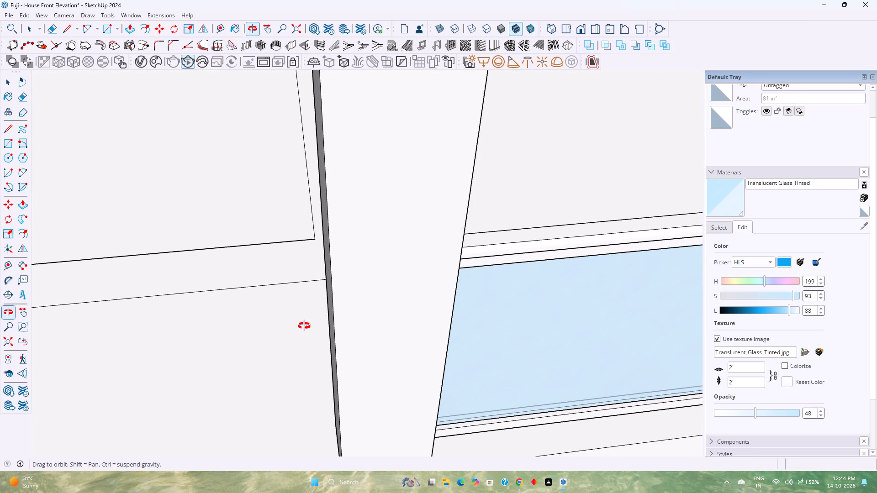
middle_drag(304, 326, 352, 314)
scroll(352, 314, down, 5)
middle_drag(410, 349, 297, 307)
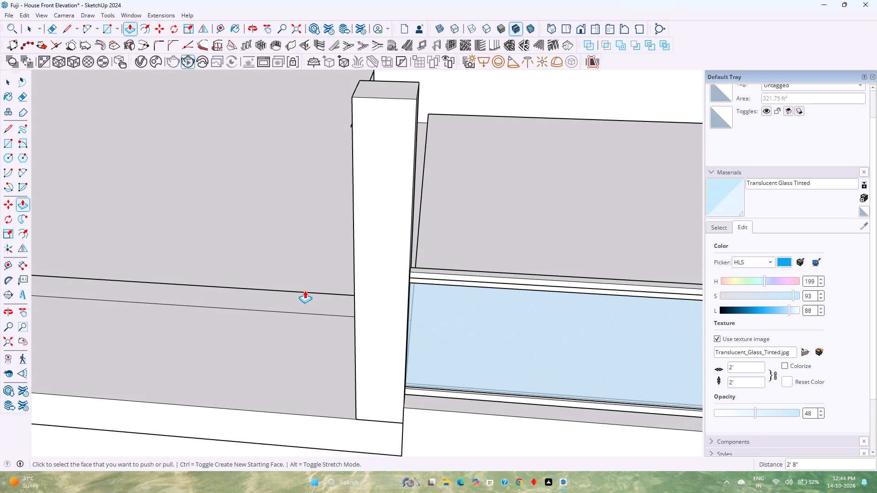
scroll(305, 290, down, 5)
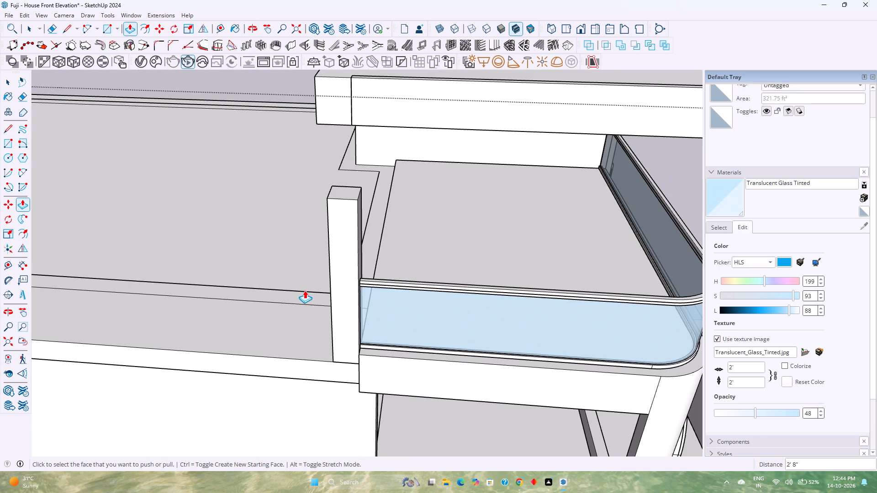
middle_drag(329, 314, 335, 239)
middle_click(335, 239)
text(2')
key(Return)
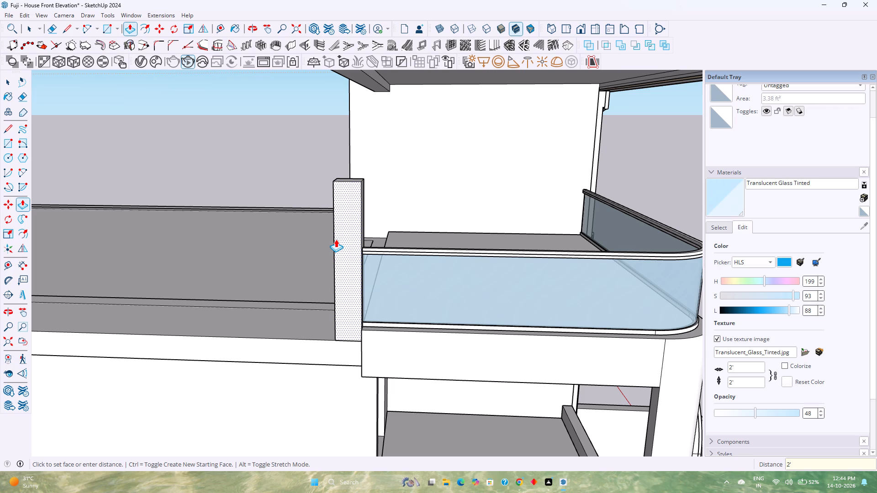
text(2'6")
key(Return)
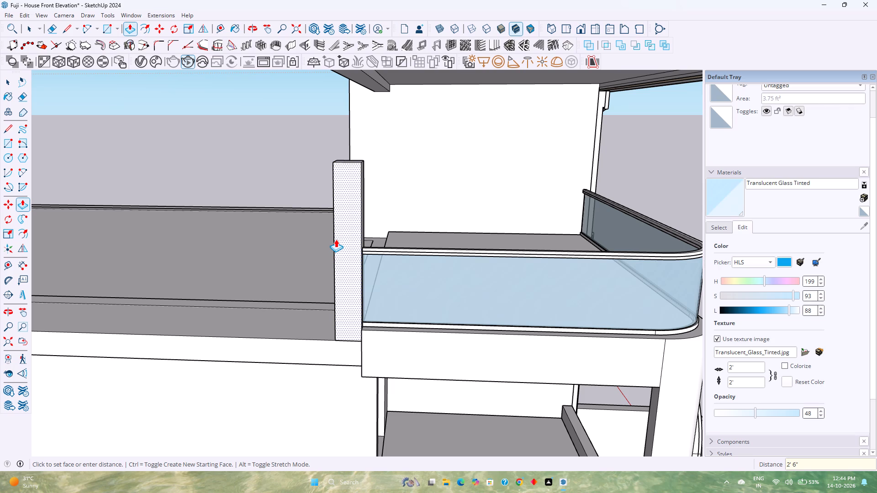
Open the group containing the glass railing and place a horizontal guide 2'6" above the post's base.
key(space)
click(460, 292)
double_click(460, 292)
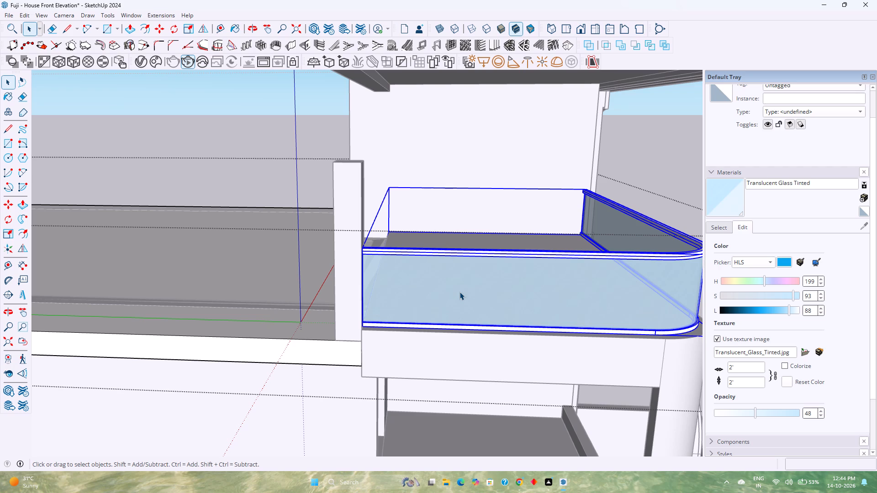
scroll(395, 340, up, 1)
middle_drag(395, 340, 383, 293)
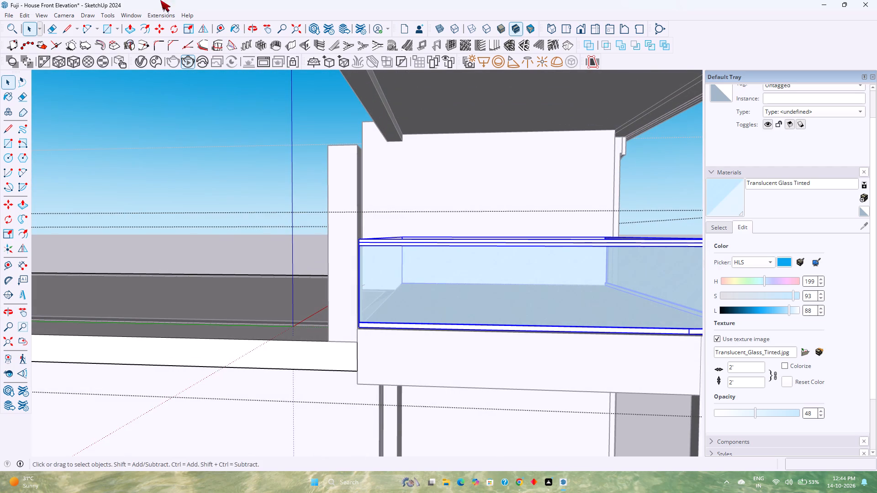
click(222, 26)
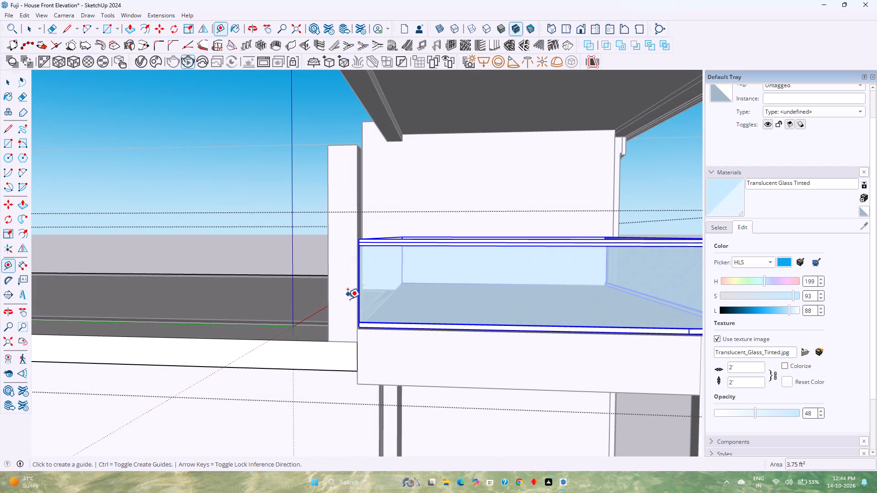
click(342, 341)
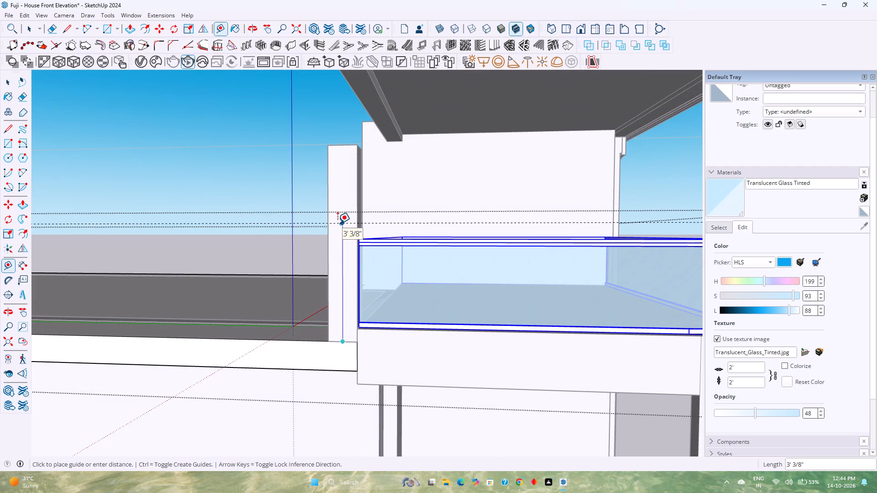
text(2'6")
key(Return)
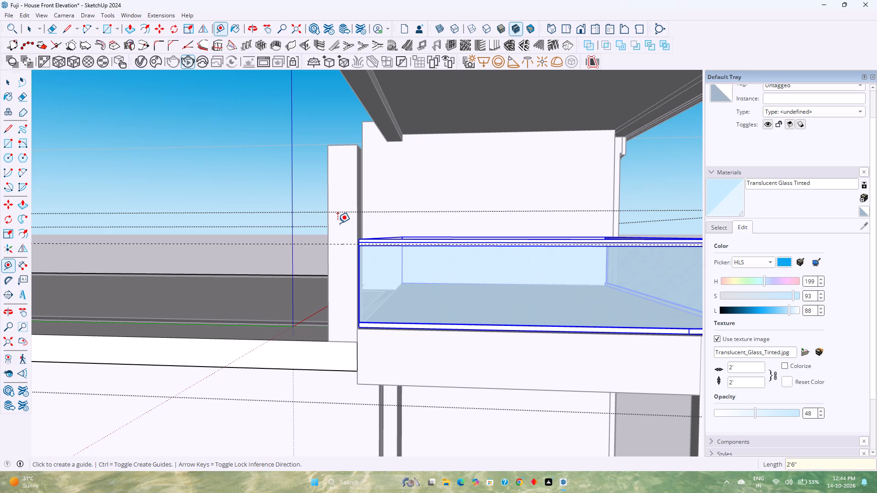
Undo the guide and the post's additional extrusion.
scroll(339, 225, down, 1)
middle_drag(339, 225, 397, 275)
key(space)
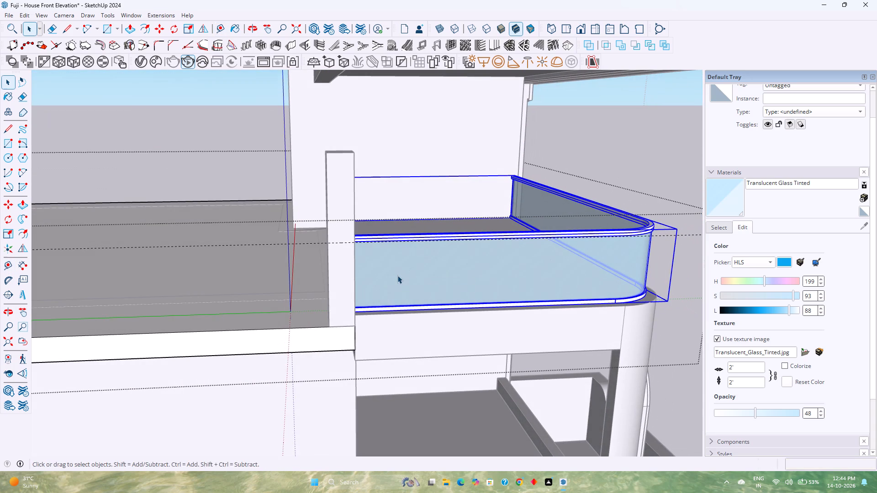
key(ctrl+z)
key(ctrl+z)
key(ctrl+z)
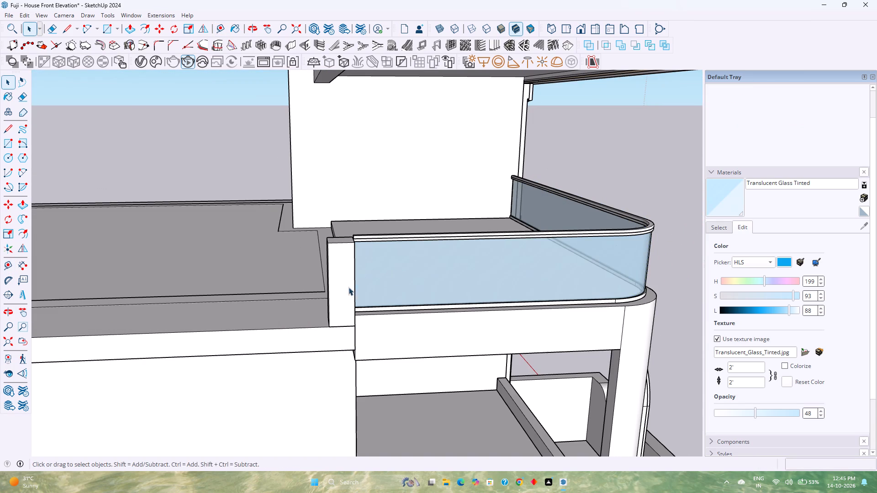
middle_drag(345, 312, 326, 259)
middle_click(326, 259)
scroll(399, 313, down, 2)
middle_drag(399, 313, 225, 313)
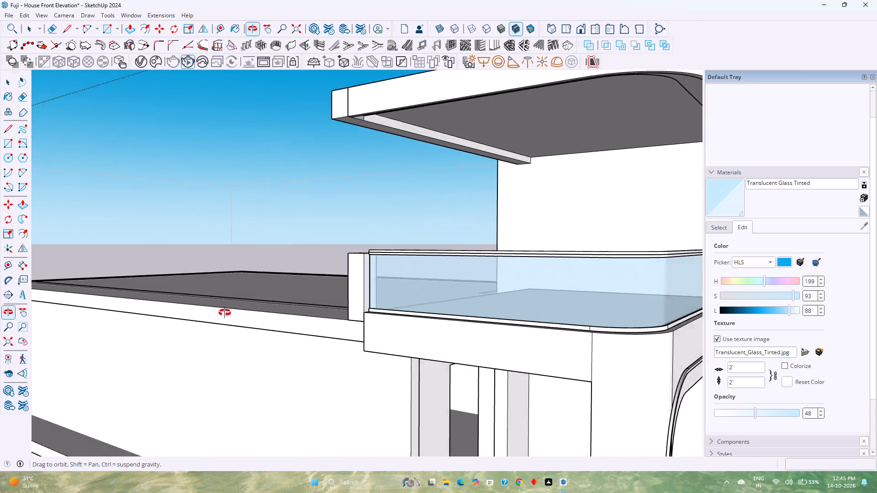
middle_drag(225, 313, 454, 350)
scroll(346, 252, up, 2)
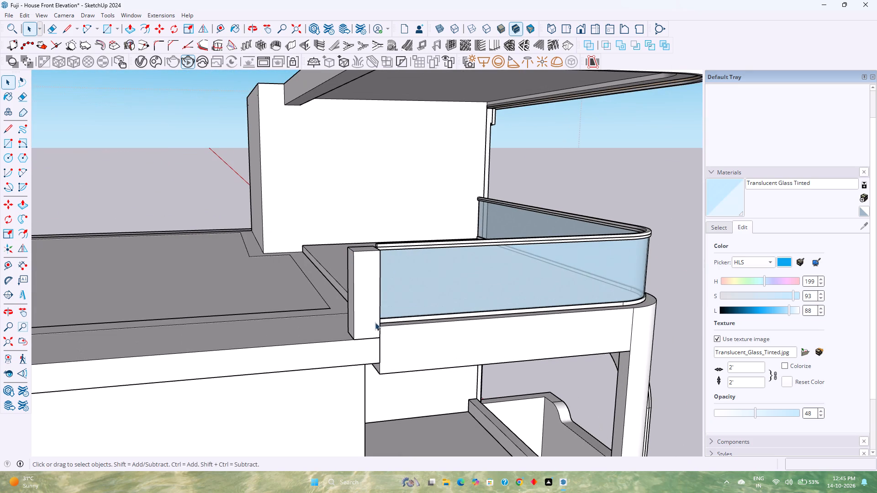
Measure the height of the post at the end of the glass railing with a temporary dimension.
click(366, 276)
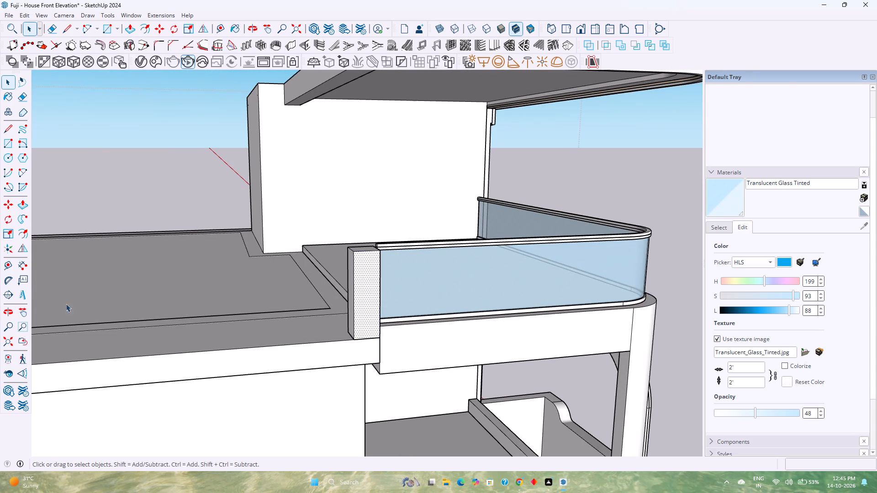
click(26, 264)
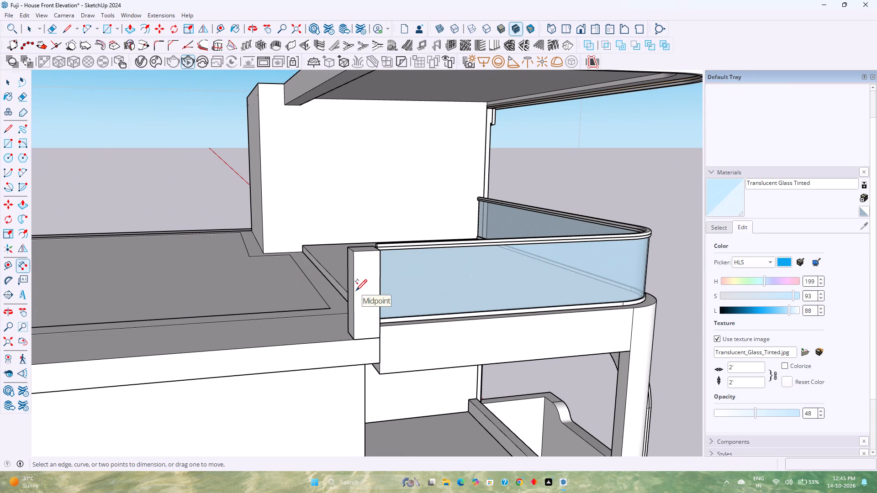
click(353, 315)
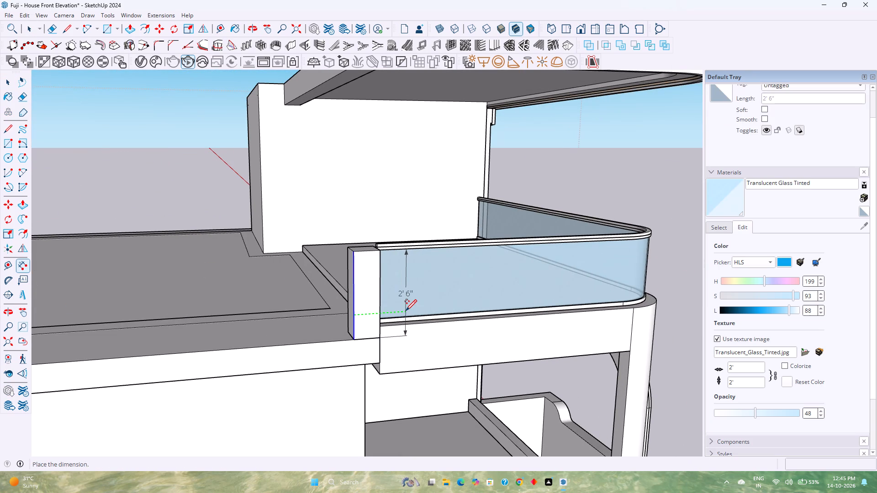
key(Escape)
key(space)
Extrude the top face of the post upward by 3".
scroll(370, 260, up, 6)
middle_drag(372, 260, 395, 329)
click(364, 237)
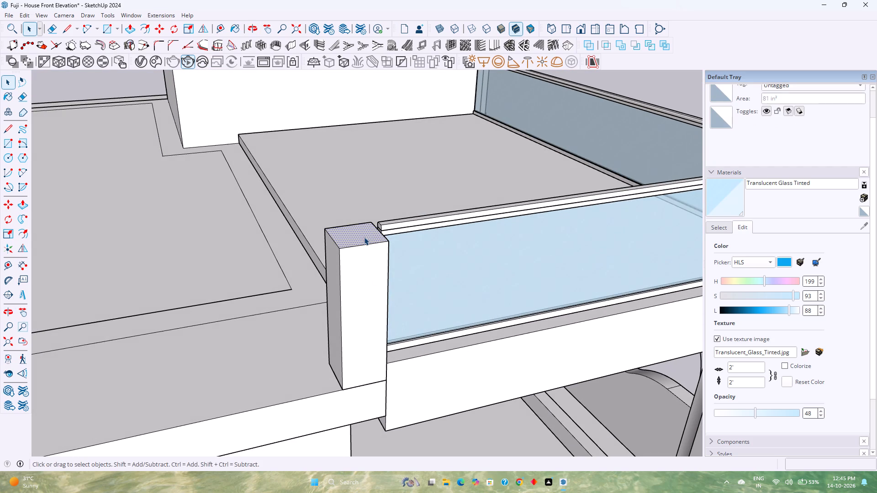
key(p)
click(364, 237)
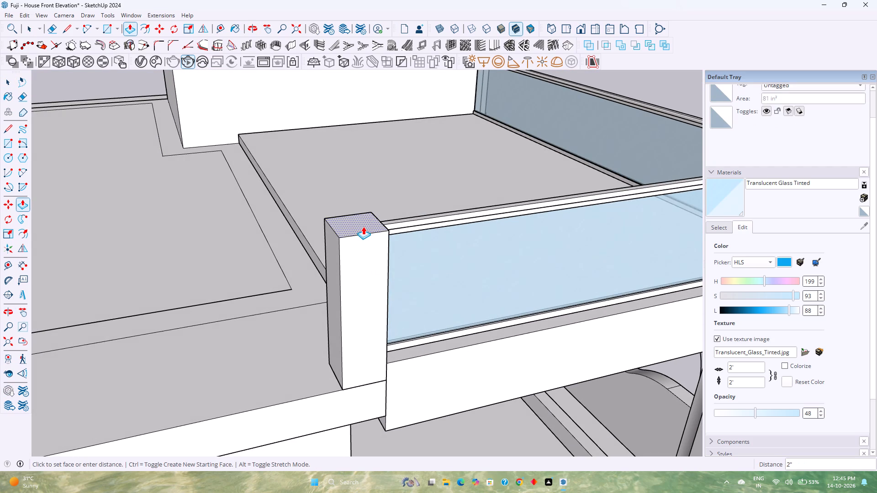
key(3)
key(Return)
Extrude the post's side face 35'3" along the roof slab's edge to the far corner, forming a parapet wall.
middle_drag(390, 282, 389, 283)
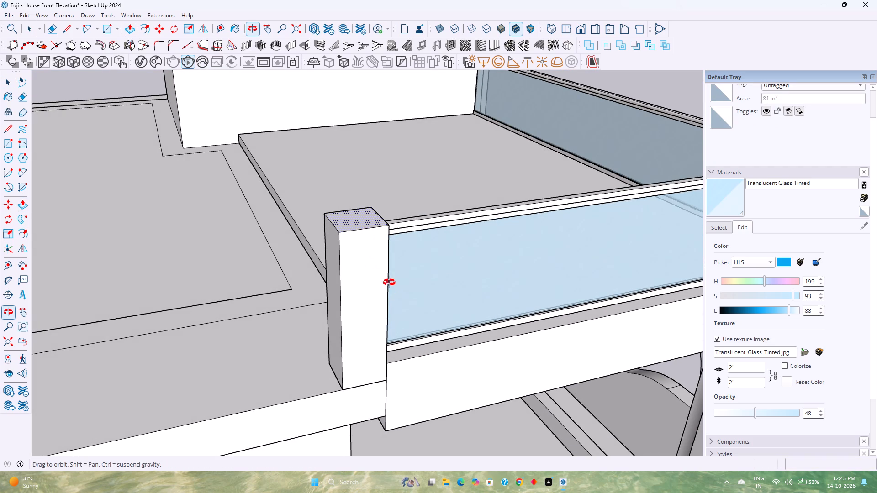
middle_drag(389, 283, 439, 225)
scroll(486, 212, down, 9)
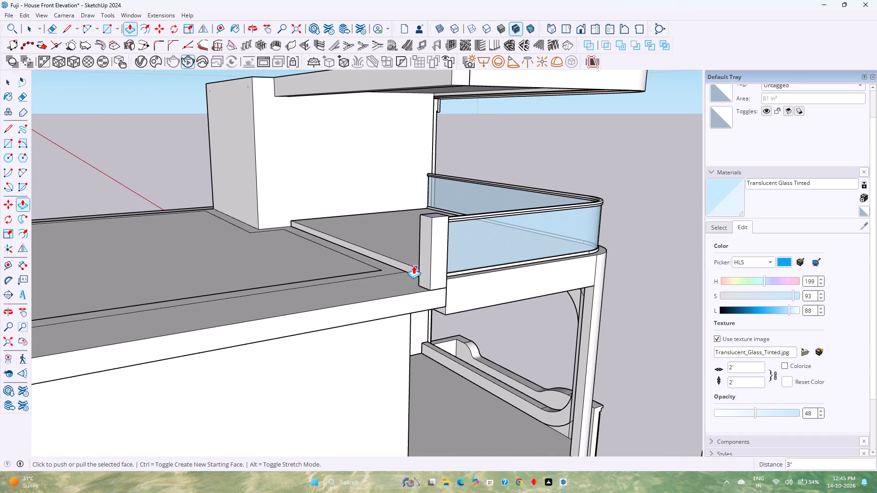
key(Escape)
click(428, 252)
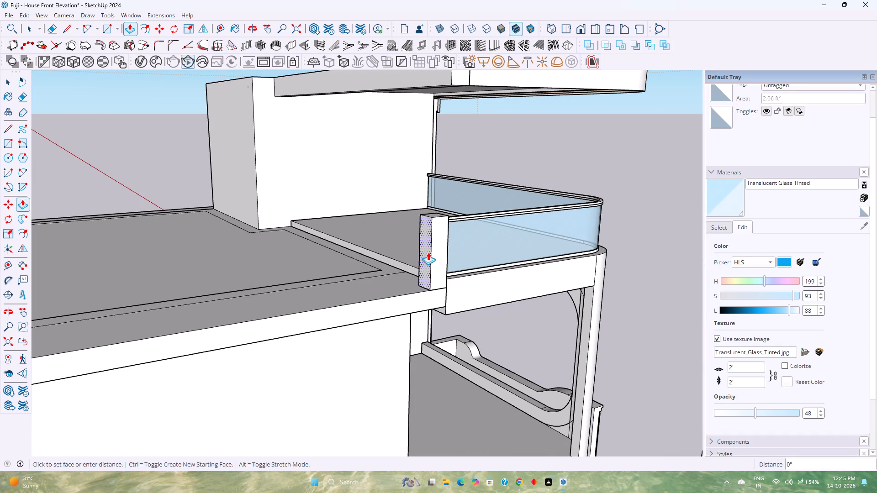
scroll(314, 267, down, 14)
shift+middle_drag(312, 269, 525, 263)
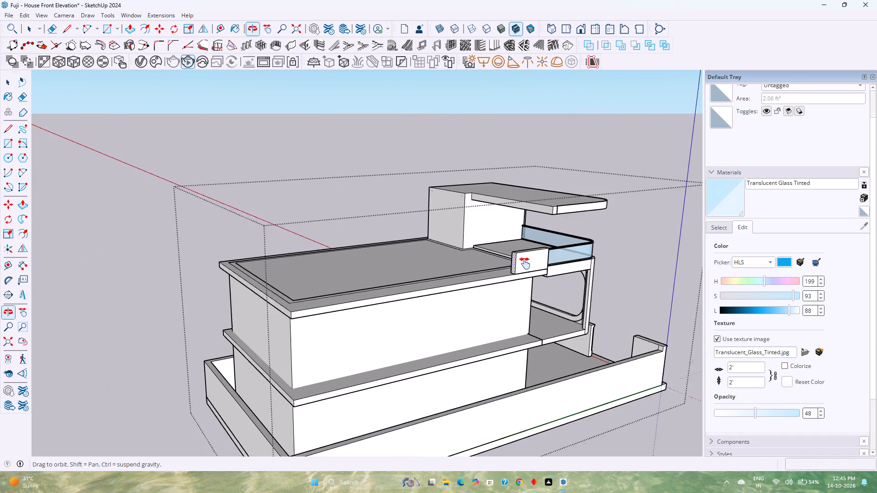
shift+middle_drag(525, 263, 527, 263)
click(305, 310)
Copy the vertical edge at the far end of the parapet's inner face 9" inward along that face.
middle_drag(289, 315, 364, 343)
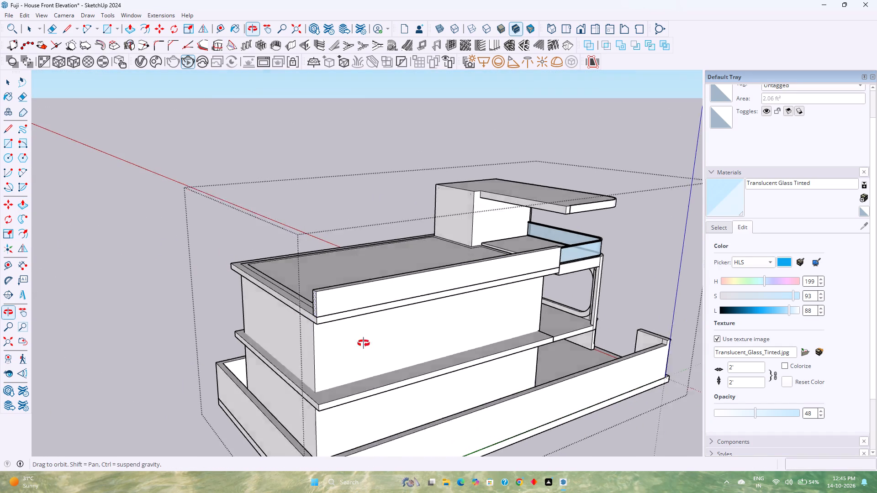
middle_drag(364, 343, 687, 372)
scroll(541, 279, up, 3)
shift+middle_drag(541, 267, 502, 363)
middle_drag(497, 365, 539, 341)
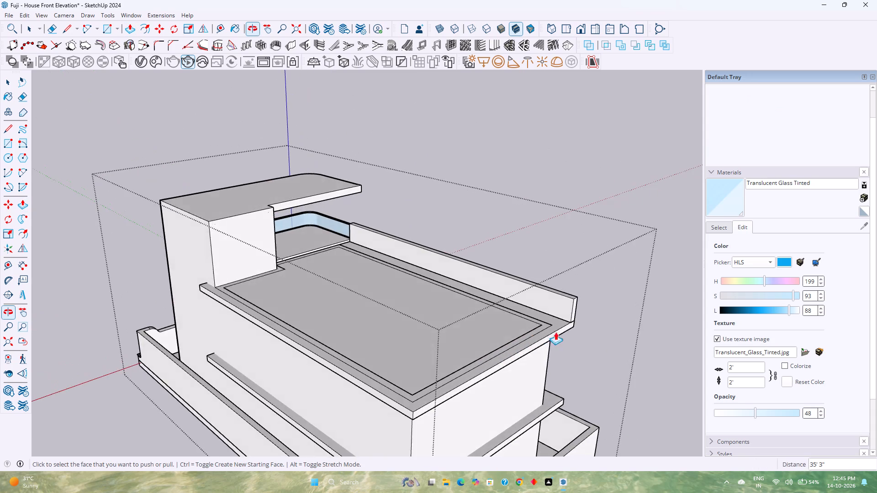
middle_click(539, 341)
scroll(592, 298, up, 12)
key(space)
click(597, 312)
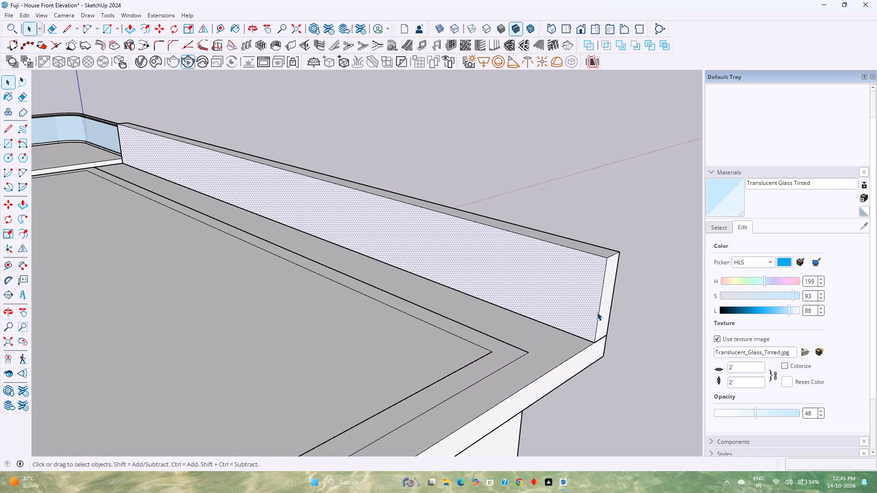
click(598, 313)
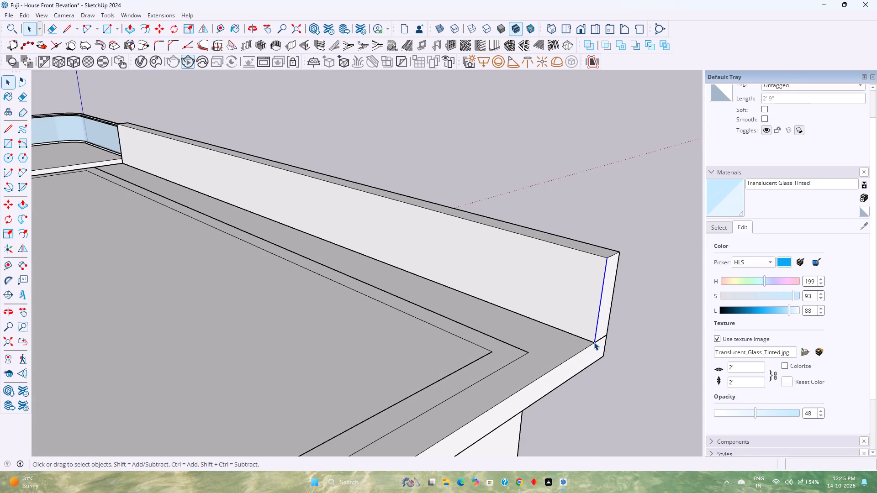
key(m)
click(594, 342)
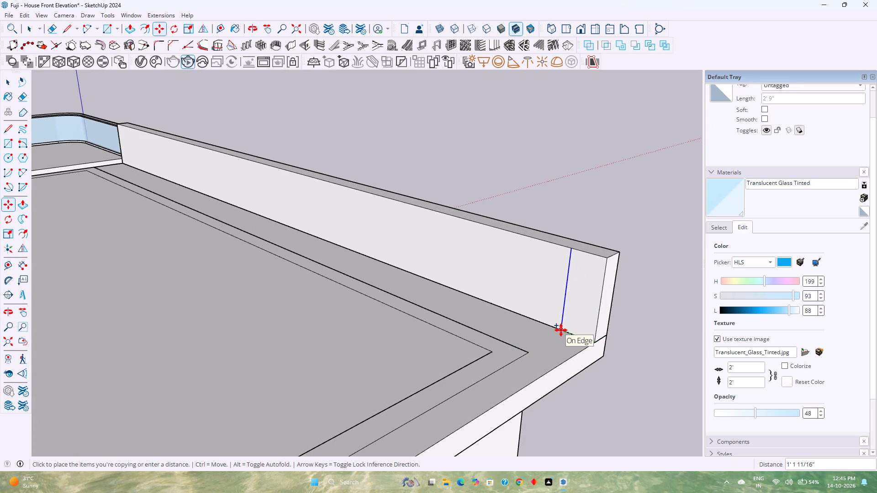
key(9)
key(Return)
Extrude the 9" wide end strip 24'3" across the roof's short side to the next slab corner.
key(p)
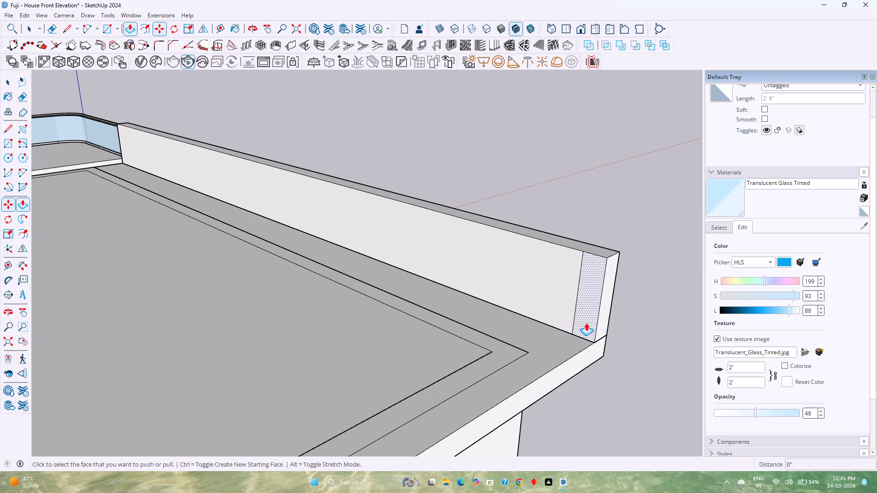
click(586, 323)
scroll(537, 355, down, 15)
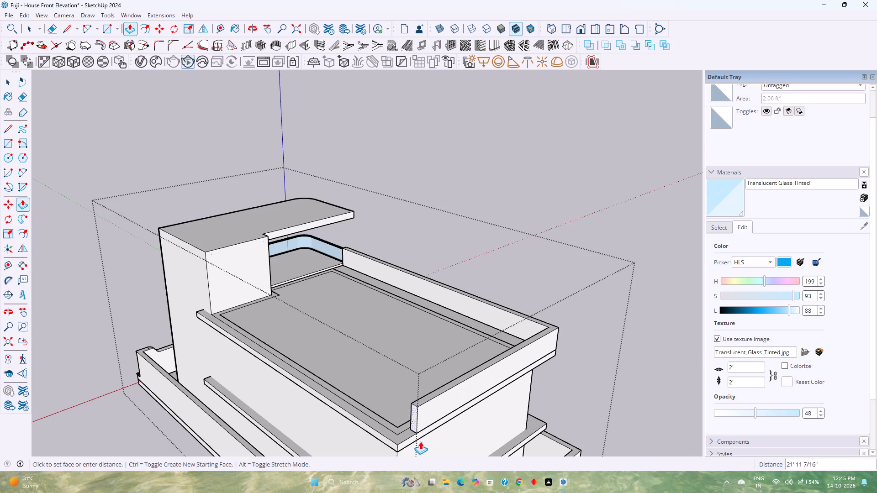
click(400, 445)
Copy the vertical end edge on the inner face of the short-side parapet 9" inward along that face.
middle_drag(350, 434, 461, 426)
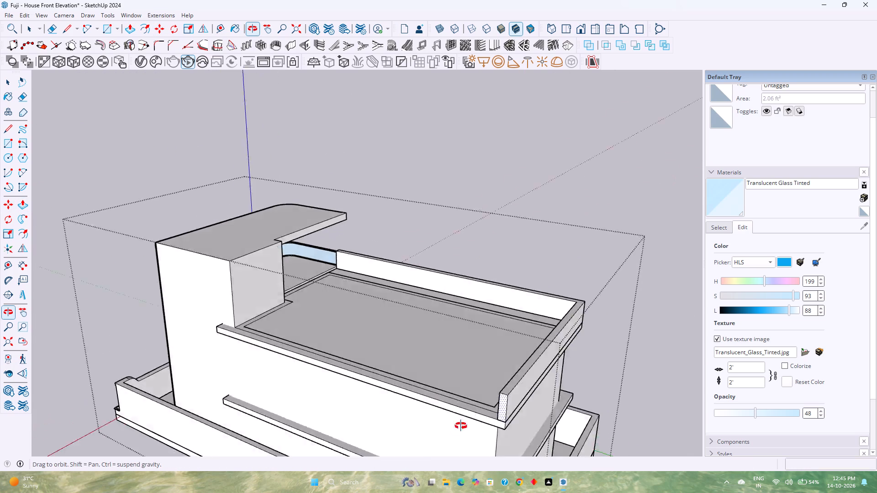
middle_drag(461, 426, 584, 404)
middle_click(584, 404)
shift+middle_drag(563, 388, 457, 452)
middle_drag(426, 447, 581, 415)
middle_click(585, 414)
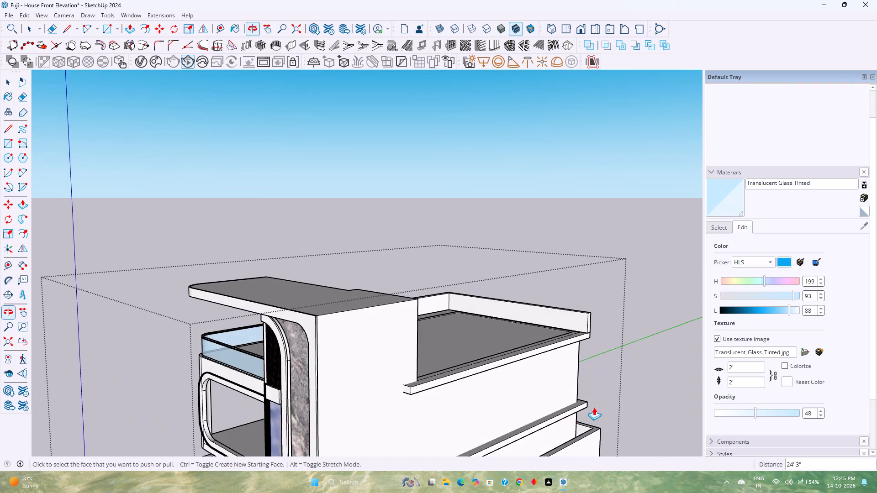
scroll(593, 357, up, 11)
middle_drag(586, 322, 641, 358)
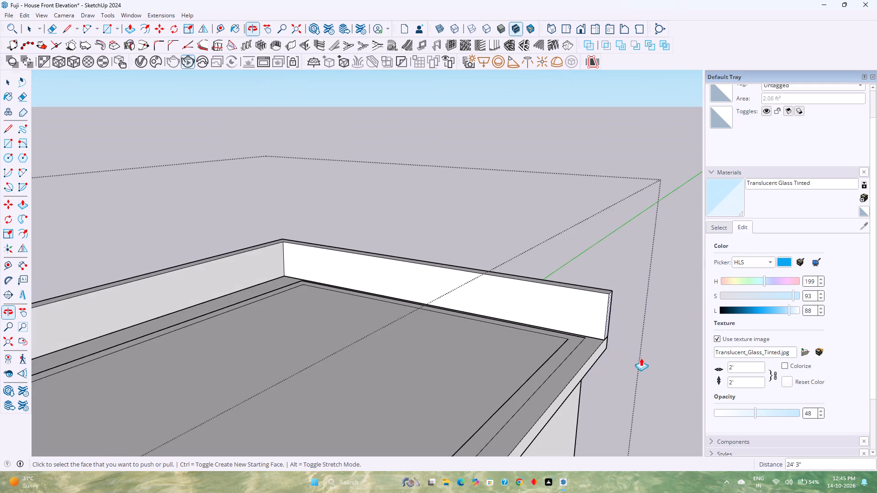
scroll(624, 330, up, 10)
key(space)
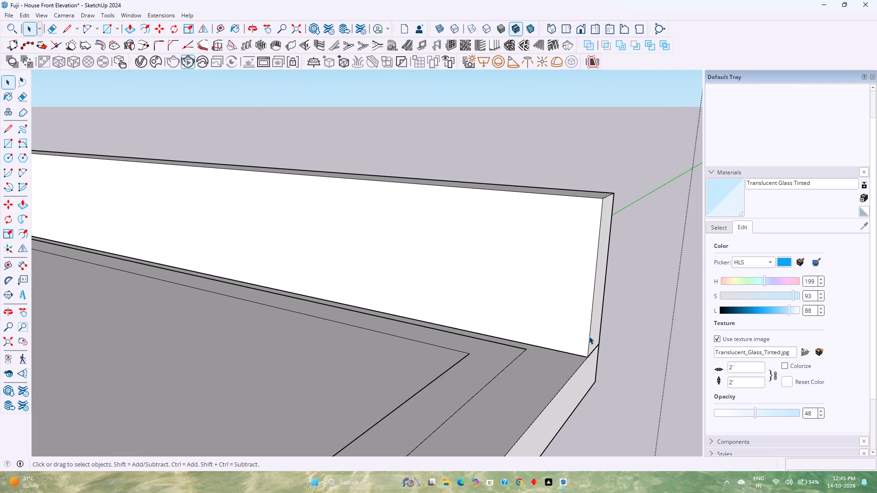
click(587, 337)
click(589, 341)
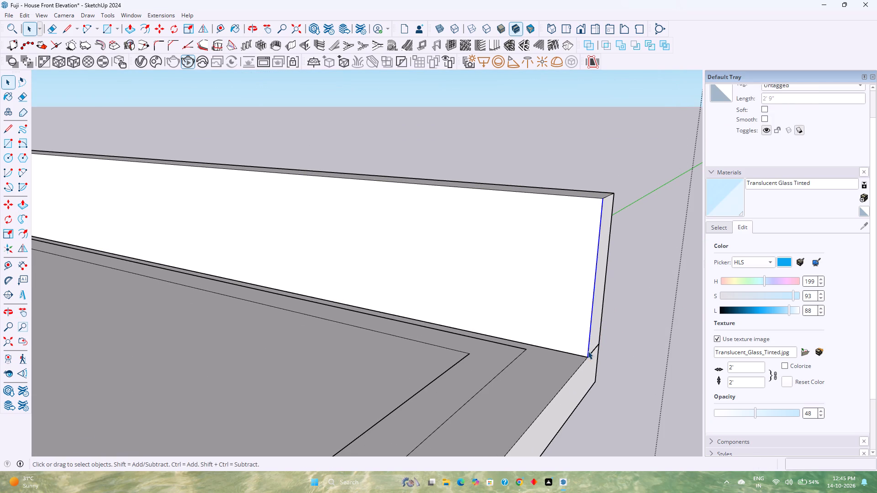
key(m)
click(587, 357)
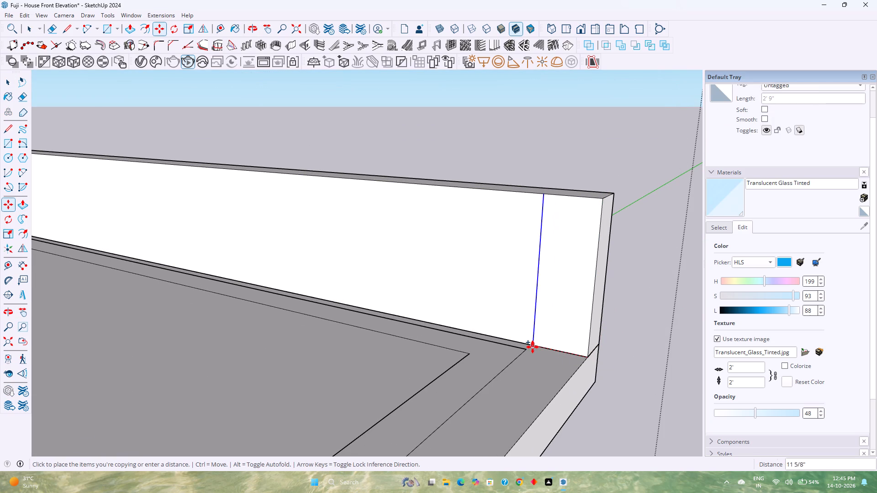
key(9)
key(Return)
Extrude this 9" wide strip 35'3" along the roof's other long side to the slab's end corner beside the stair block.
key(p)
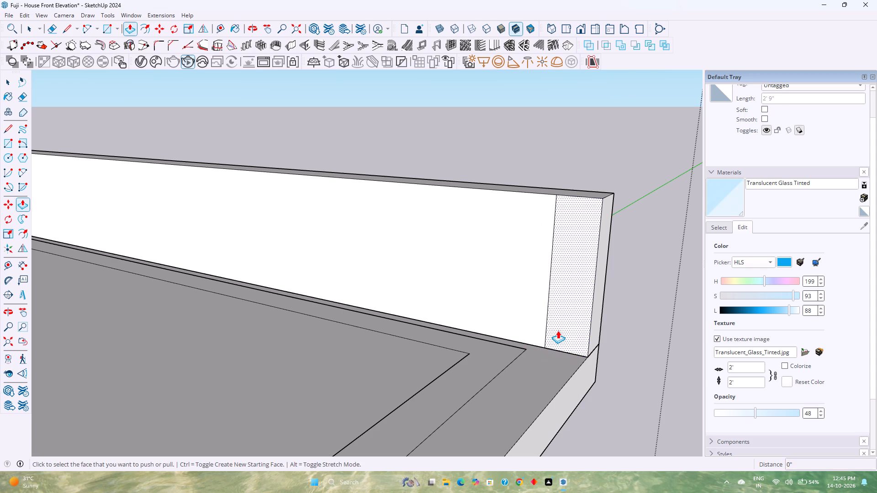
click(569, 316)
scroll(531, 347, down, 18)
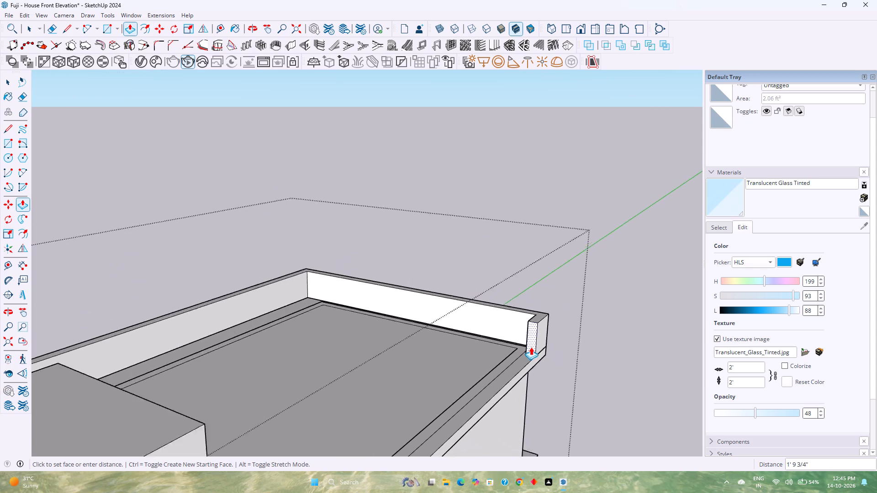
scroll(531, 347, down, 12)
scroll(470, 408, up, 12)
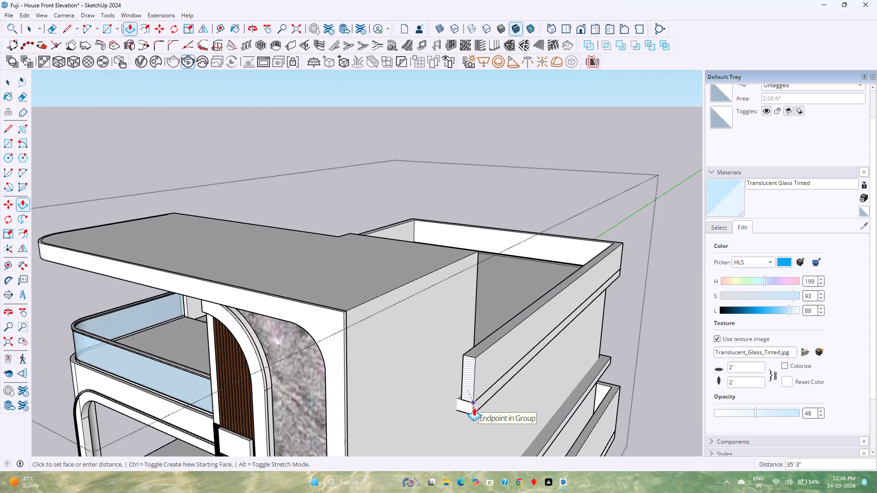
click(474, 408)
Copy the vertical end edge on the inner face of the newly extruded long-side parapet 9" inward along that face.
scroll(464, 399, up, 19)
middle_drag(459, 399, 512, 412)
middle_drag(512, 412, 227, 439)
scroll(379, 354, down, 4)
middle_drag(379, 354, 310, 465)
scroll(380, 357, down, 1)
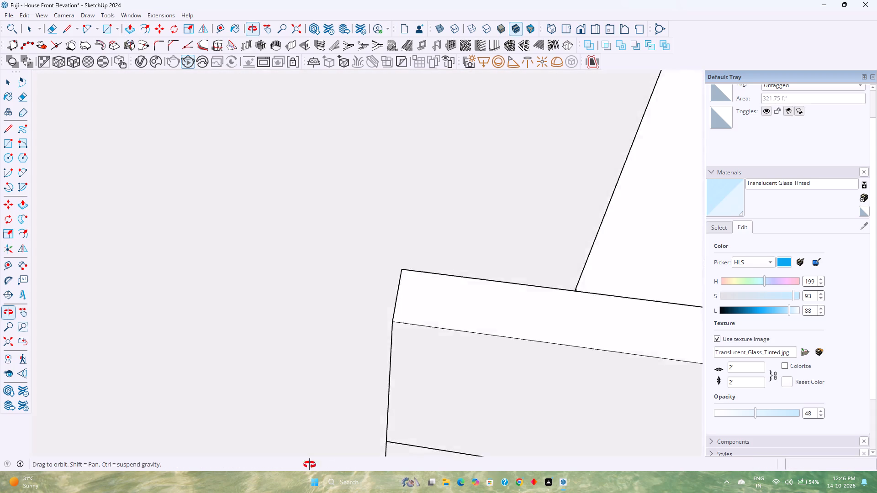
middle_drag(310, 465, 135, 462)
scroll(257, 366, up, 4)
scroll(342, 334, down, 4)
middle_drag(411, 320, 277, 378)
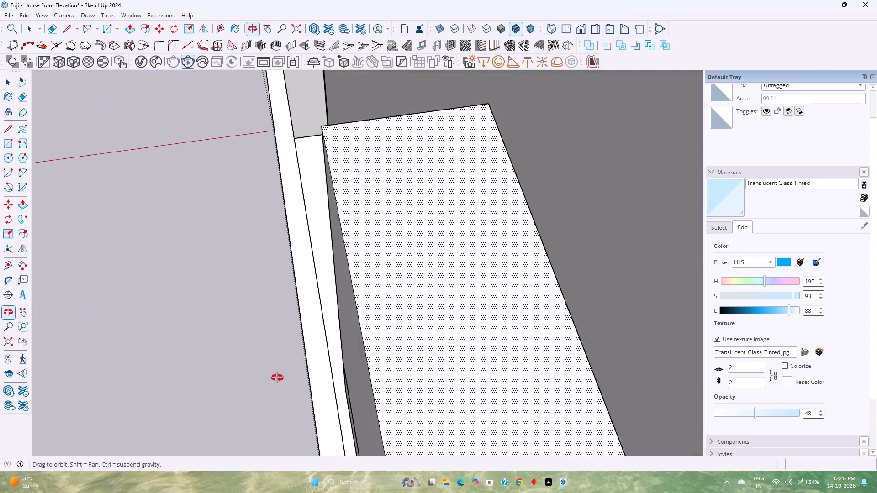
middle_drag(277, 378, 179, 336)
middle_click(179, 336)
key(space)
scroll(566, 282, up, 2)
middle_drag(566, 282, 510, 274)
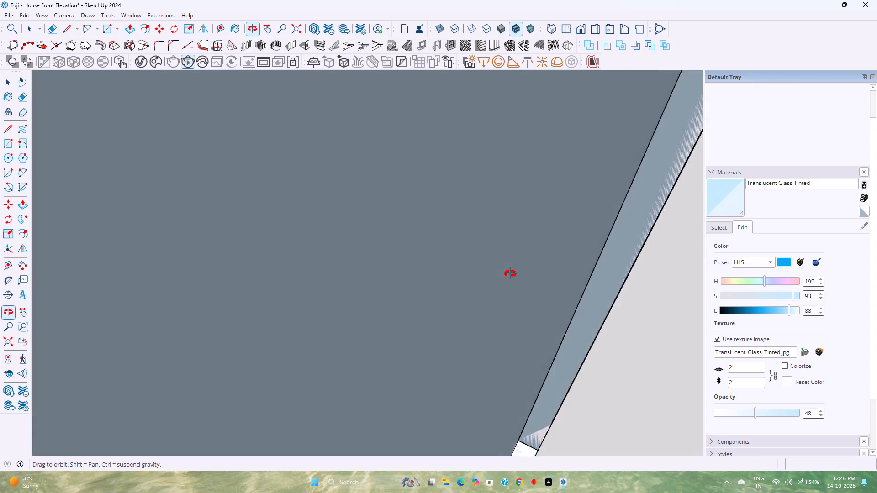
middle_drag(510, 274, 509, 273)
middle_drag(497, 275, 612, 274)
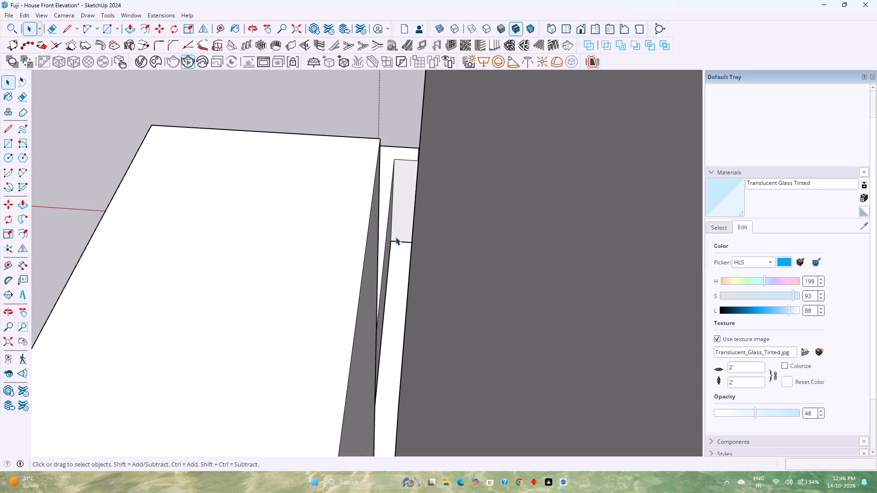
scroll(396, 237, up, 2)
scroll(383, 239, down, 4)
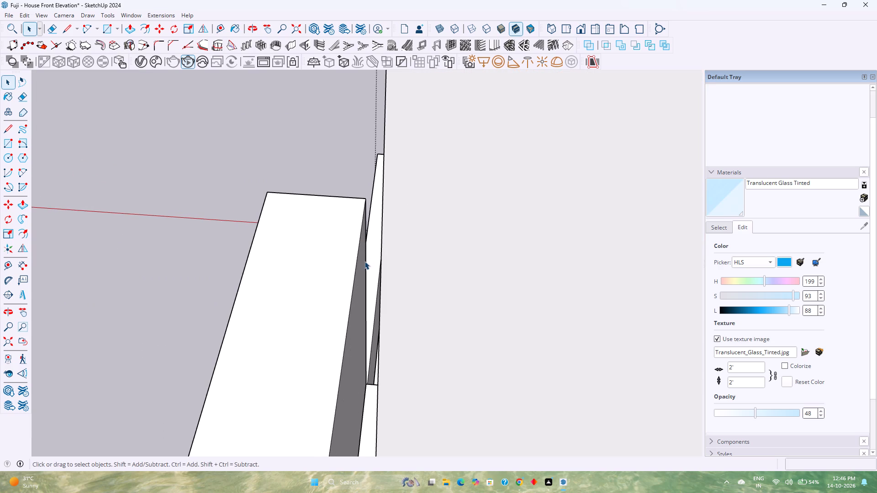
click(365, 215)
key(m)
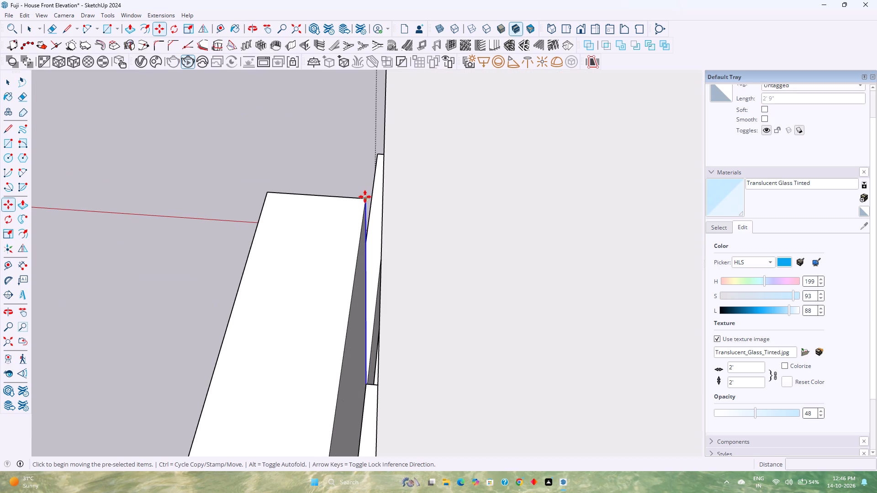
click(364, 199)
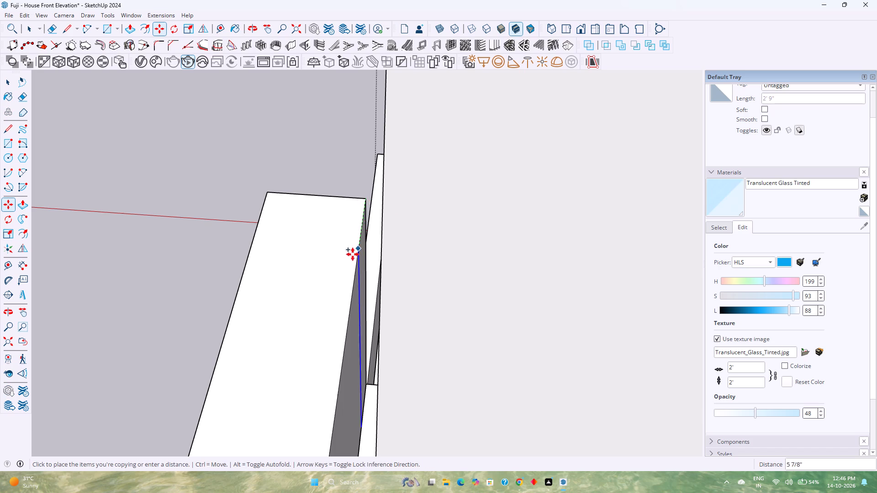
key(9)
key(Return)
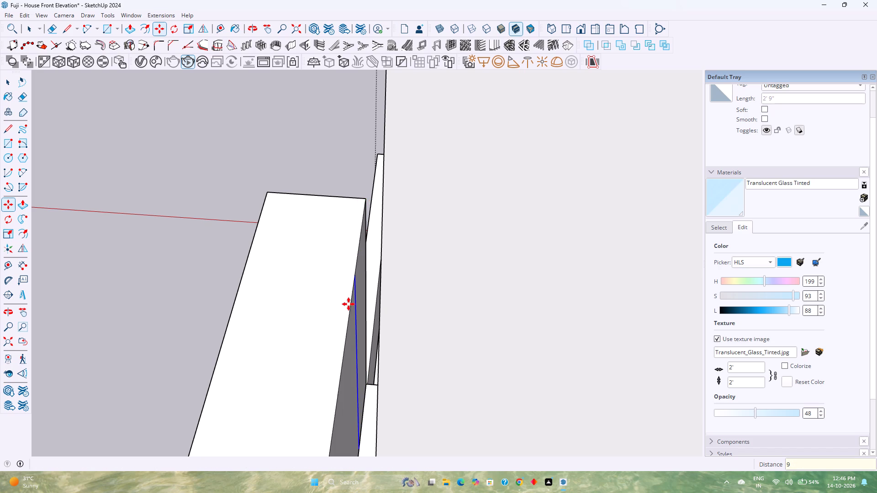
Extrude the 9" wide strip at the end of the long-side parapet 3" to meet the stair block's face.
key(p)
click(361, 313)
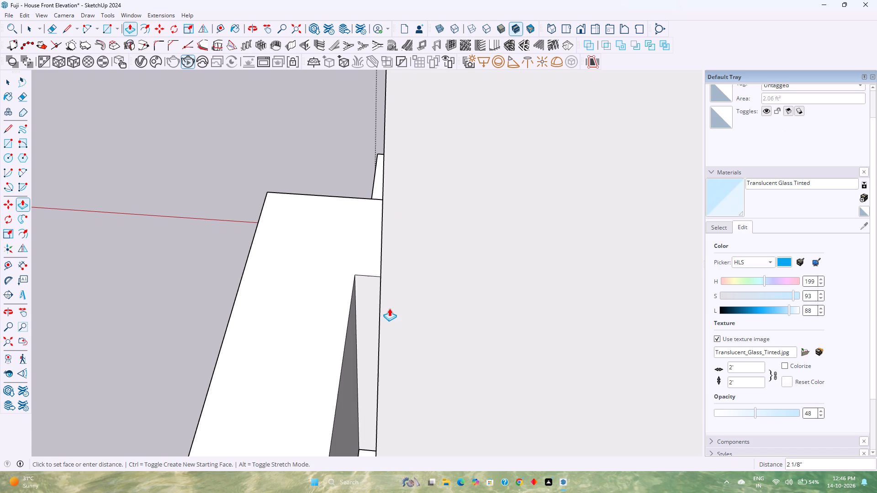
scroll(390, 308, down, 1)
middle_drag(390, 308, 584, 298)
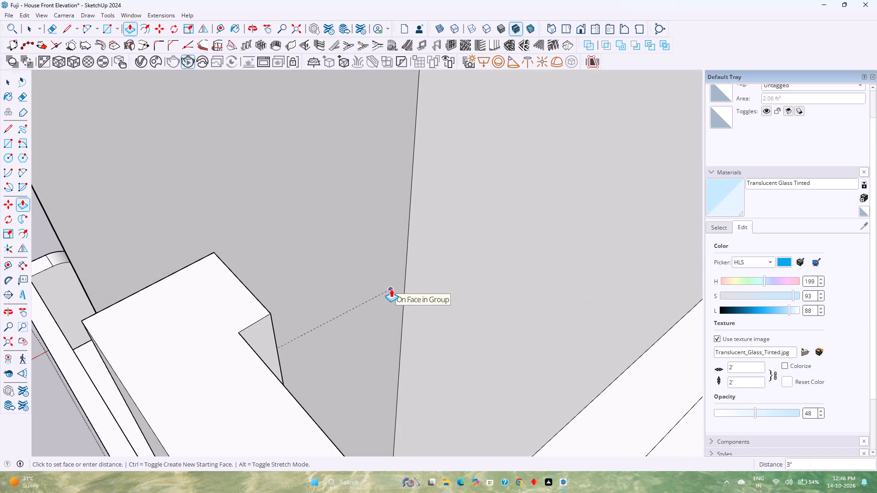
click(391, 289)
key(space)
key(Escape)
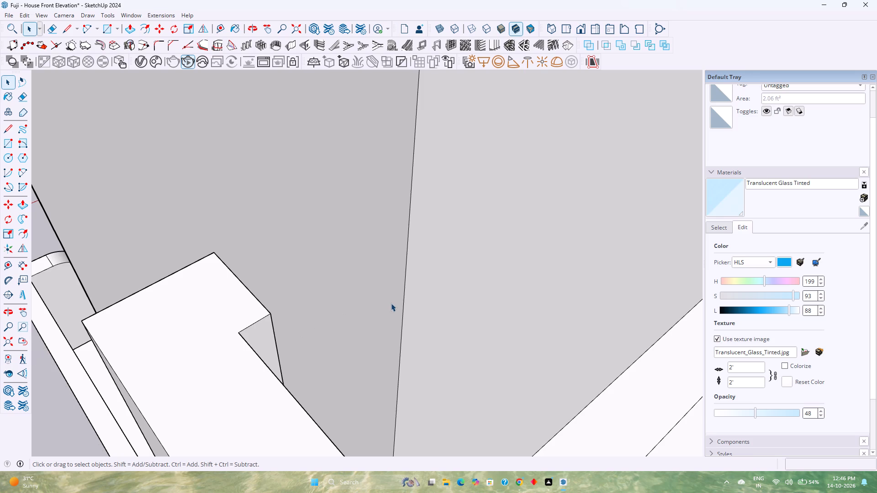
Examine the parapet end at the stair block and the house massing from the side and front.
scroll(391, 303, down, 15)
middle_drag(269, 357, 412, 301)
middle_click(412, 301)
scroll(453, 292, up, 1)
scroll(463, 291, down, 10)
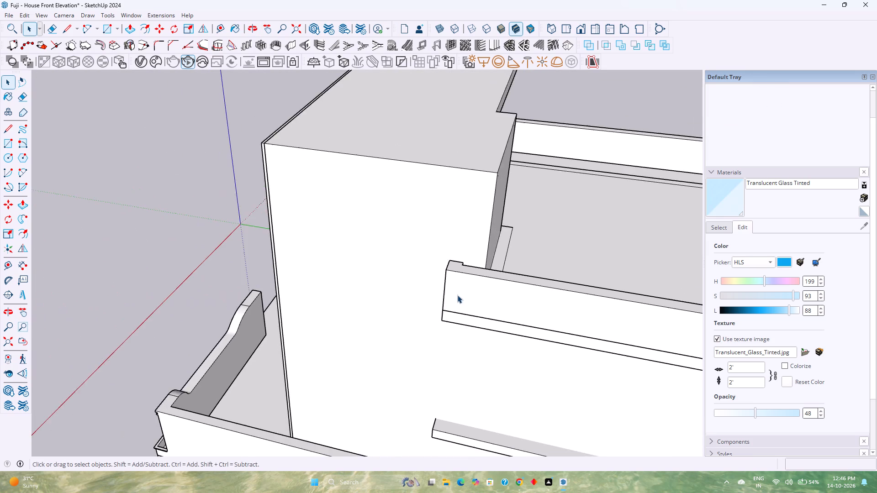
middle_drag(387, 327, 608, 288)
shift+middle_drag(524, 326, 432, 374)
middle_drag(361, 378, 422, 355)
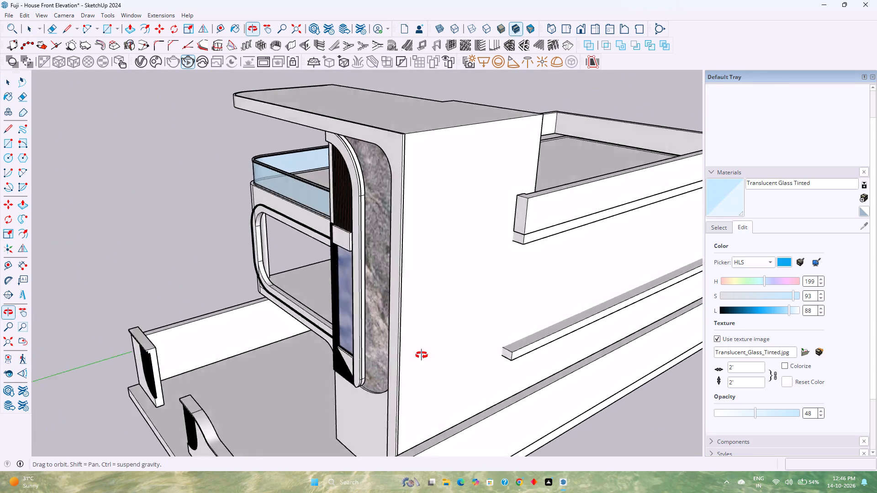
middle_drag(422, 355, 566, 326)
shift+middle_drag(566, 324, 444, 381)
middle_drag(401, 384, 389, 333)
scroll(389, 333, down, 3)
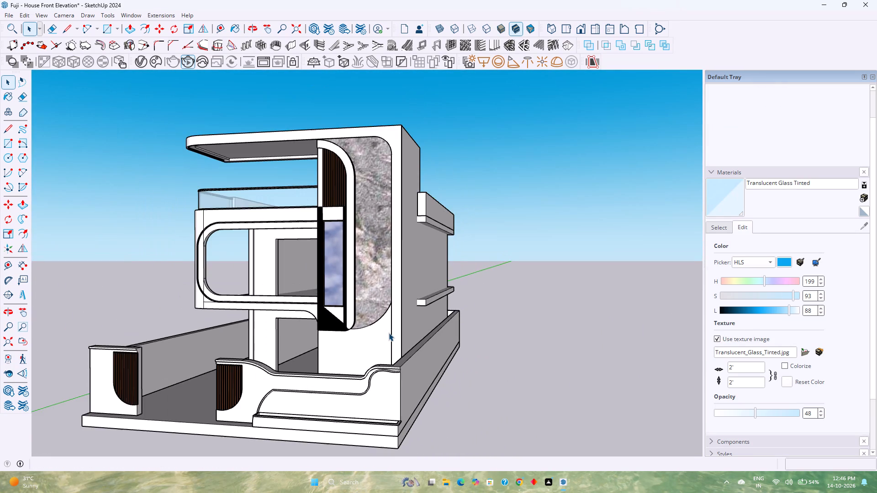
scroll(389, 333, down, 1)
middle_drag(389, 333, 414, 333)
middle_click(414, 333)
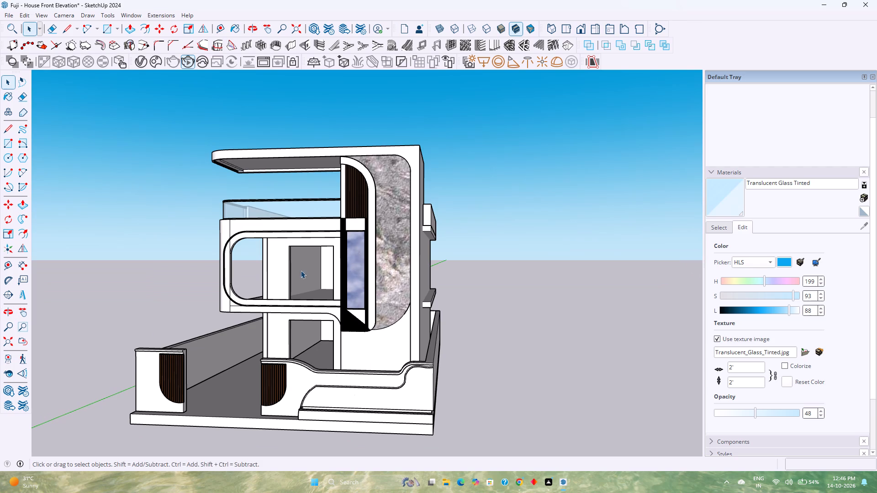
Set the camera to the standard front view and save the model.
click(578, 30)
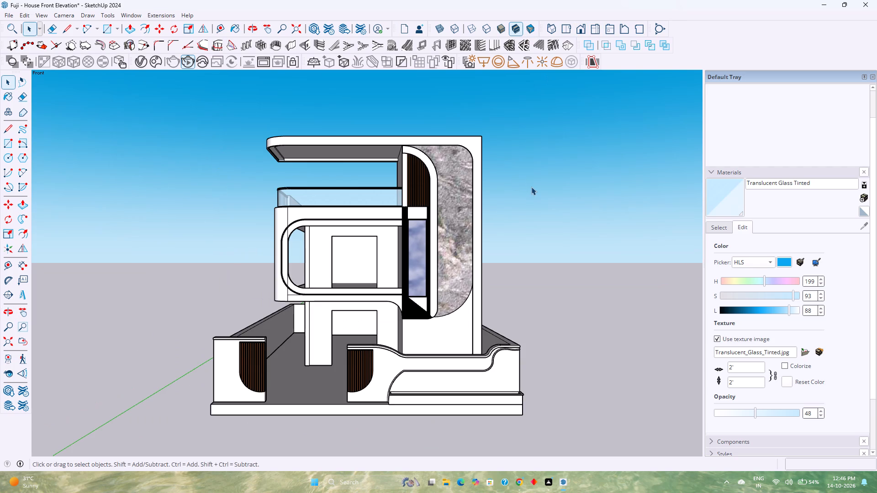
click(531, 187)
key(ctrl+s)
Examine the front elevation in perspective from slightly lower and higher viewpoints.
middle_drag(428, 344, 428, 310)
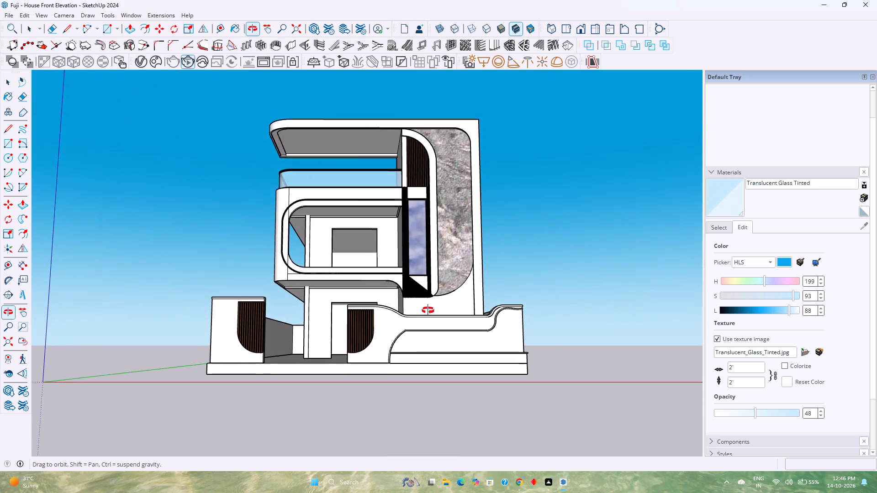
middle_drag(428, 310, 428, 309)
middle_click(428, 309)
scroll(432, 299, up, 3)
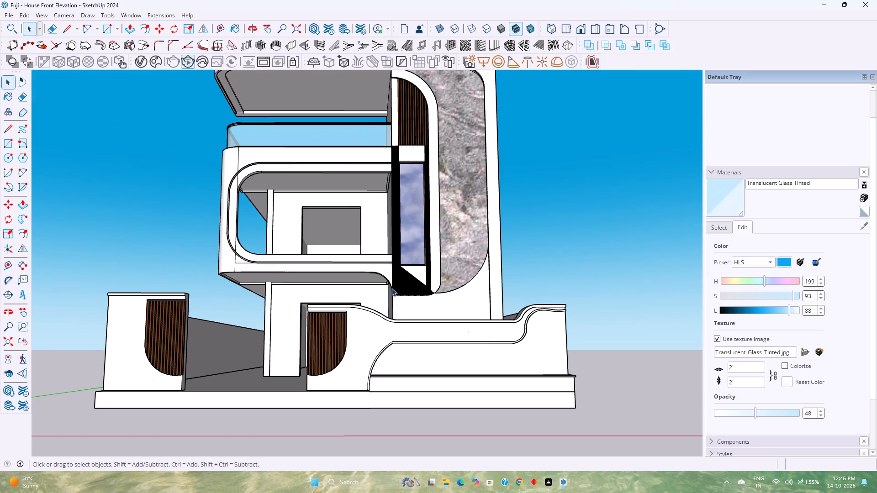
middle_drag(391, 288, 402, 322)
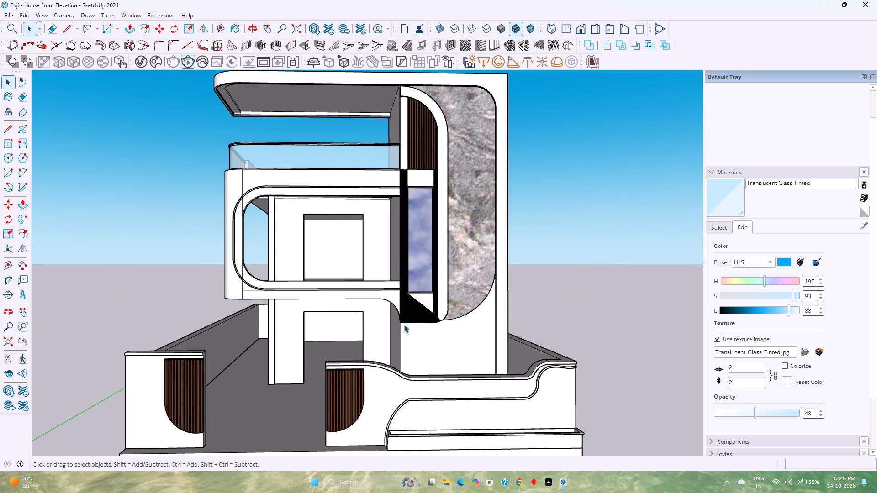
middle_drag(401, 334, 397, 327)
scroll(397, 327, down, 1)
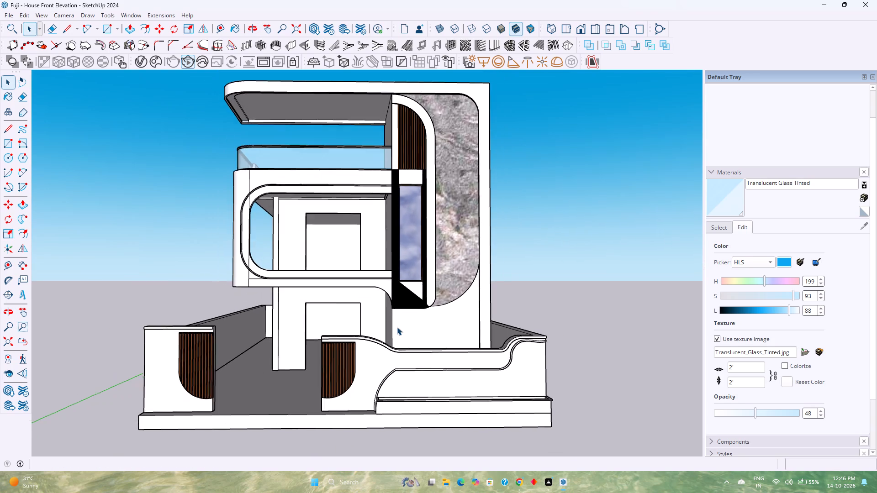
scroll(397, 327, down, 1)
Switch the camera to parallel projection and examine the front elevation straight on.
click(60, 16)
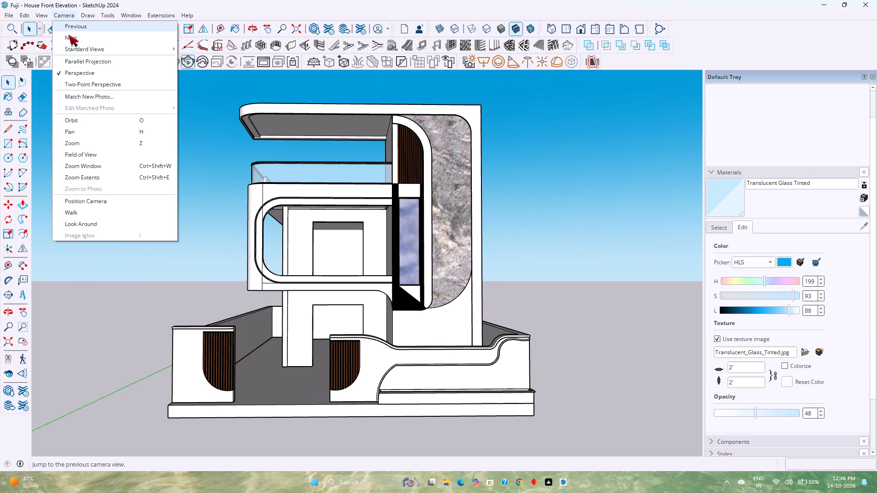
click(91, 62)
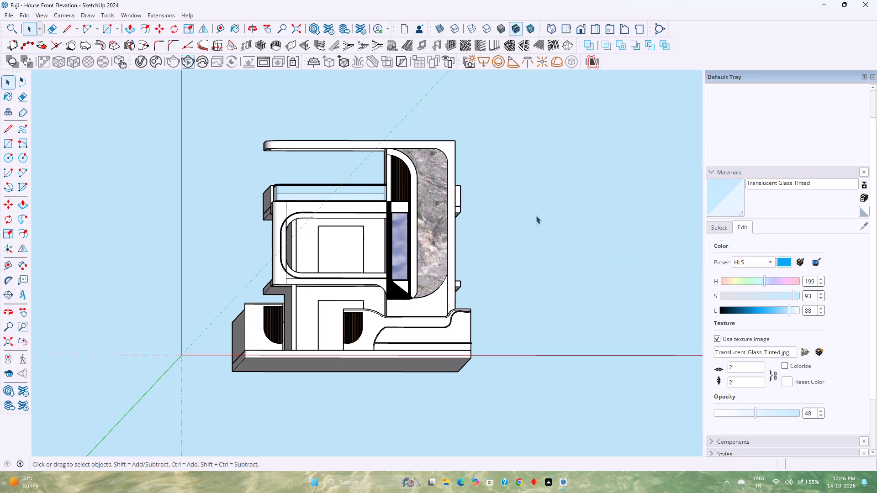
click(579, 32)
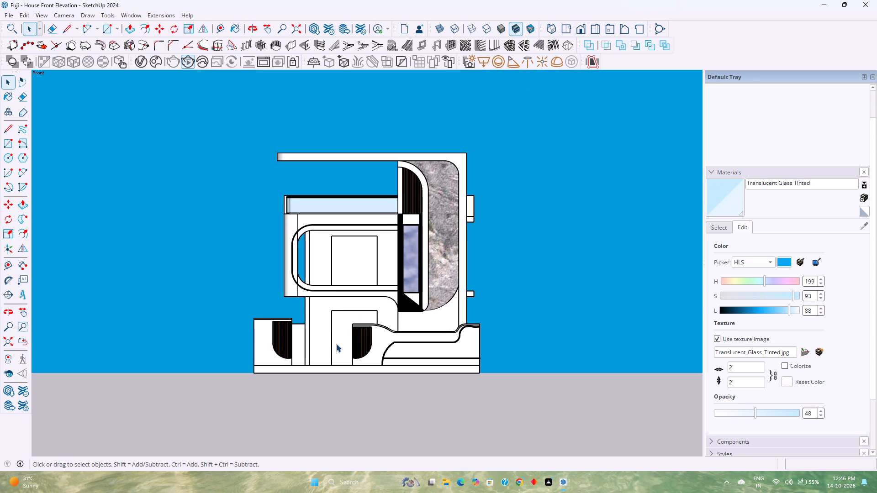
scroll(398, 321, up, 5)
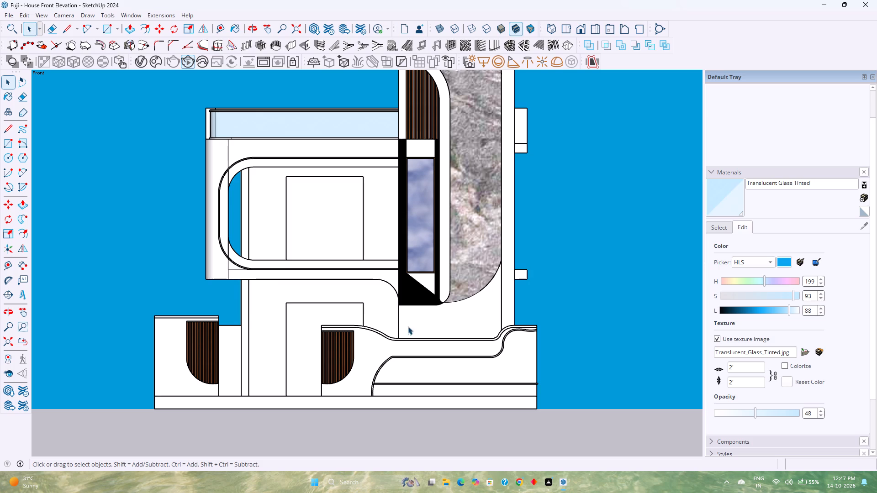
scroll(570, 306, down, 1)
shift+middle_drag(524, 305, 504, 337)
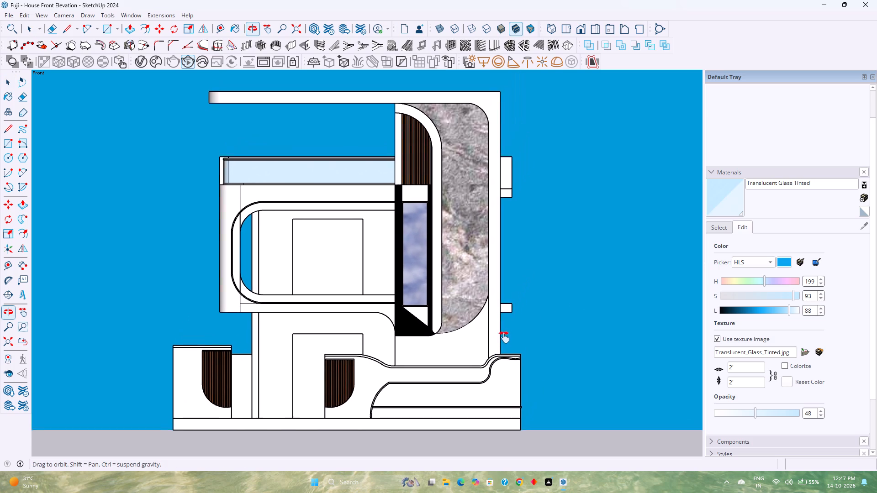
shift+middle_drag(504, 337, 489, 345)
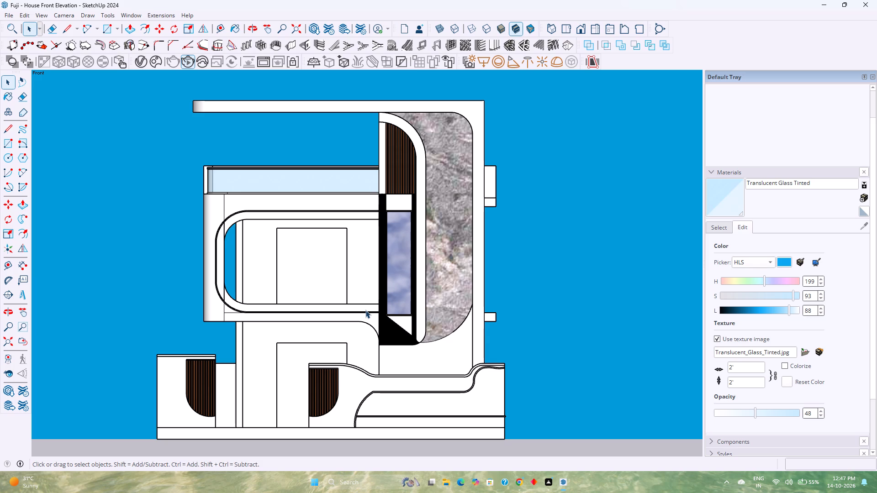
middle_drag(387, 250, 381, 314)
Return the camera to perspective and examine the parapet, glass railing and roof terrace from the side and above.
click(63, 15)
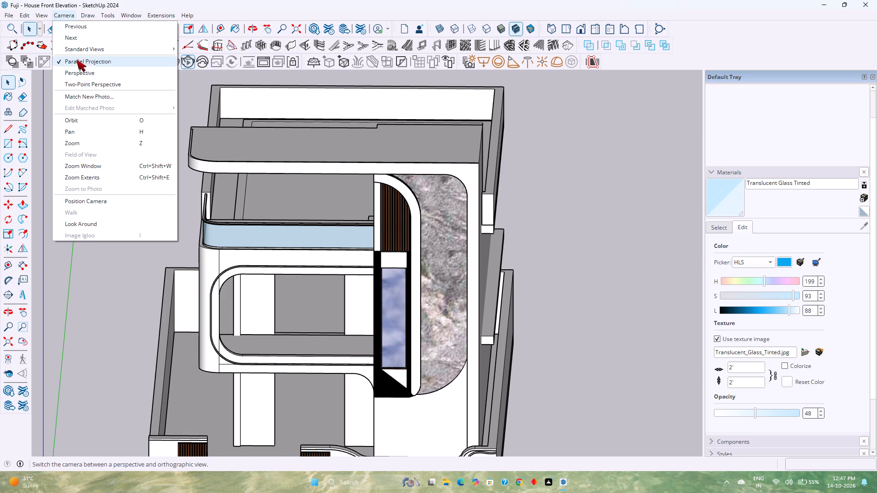
click(83, 70)
scroll(446, 286, down, 4)
middle_drag(407, 317, 408, 211)
middle_click(408, 209)
scroll(410, 206, down, 3)
middle_drag(410, 206, 422, 248)
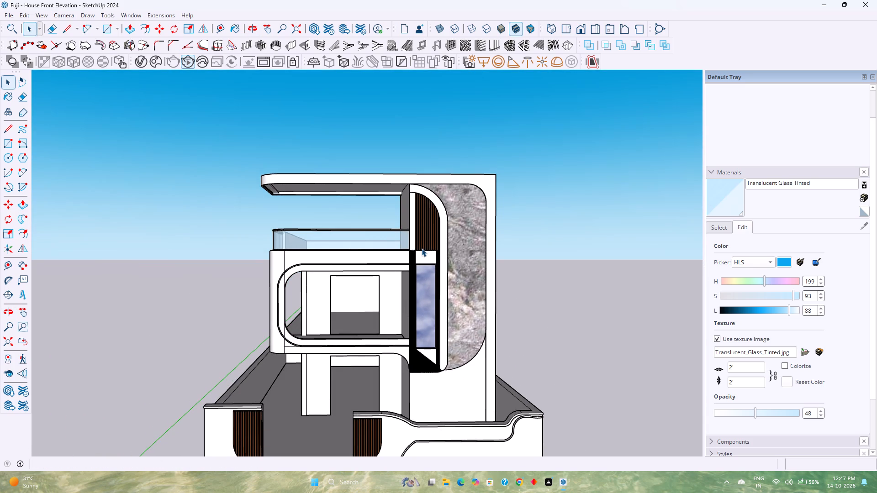
middle_drag(330, 258, 478, 313)
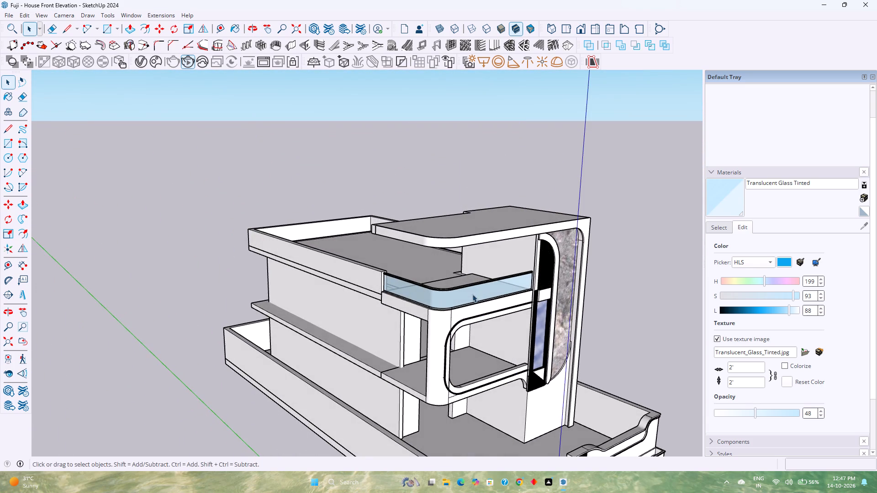
scroll(470, 288, up, 3)
middle_drag(465, 288, 623, 326)
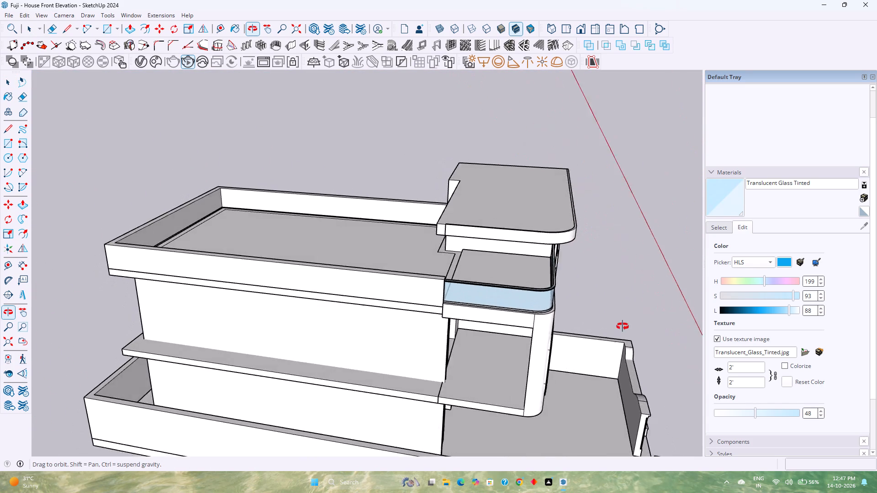
middle_drag(623, 326, 742, 366)
Open the house group for editing and examine where the roof slab meets the stair block and the glass-railed balcony floor.
click(376, 258)
click(376, 258)
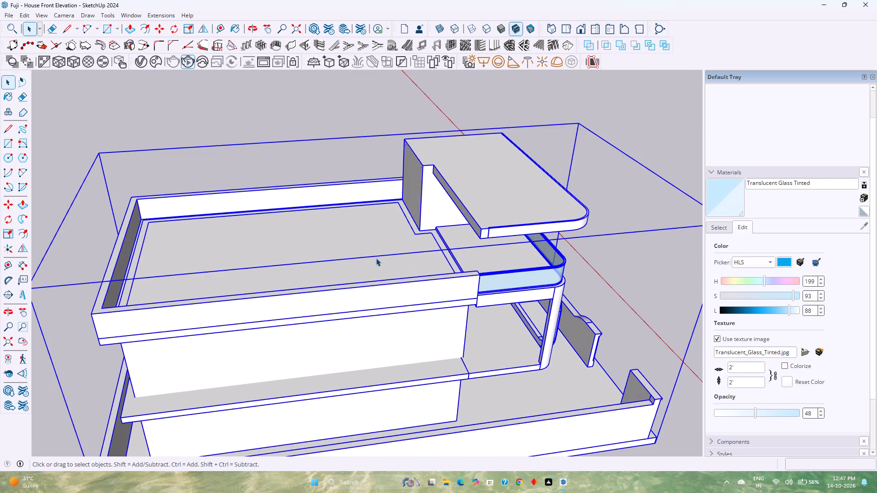
click(378, 249)
scroll(378, 249, up, 4)
middle_drag(378, 249, 406, 319)
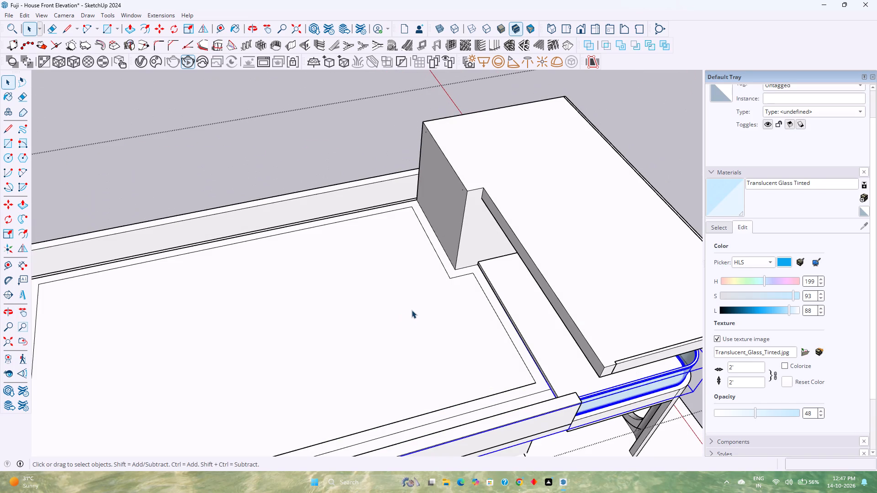
click(414, 306)
click(436, 296)
drag(460, 316, 465, 325)
middle_drag(494, 344, 418, 341)
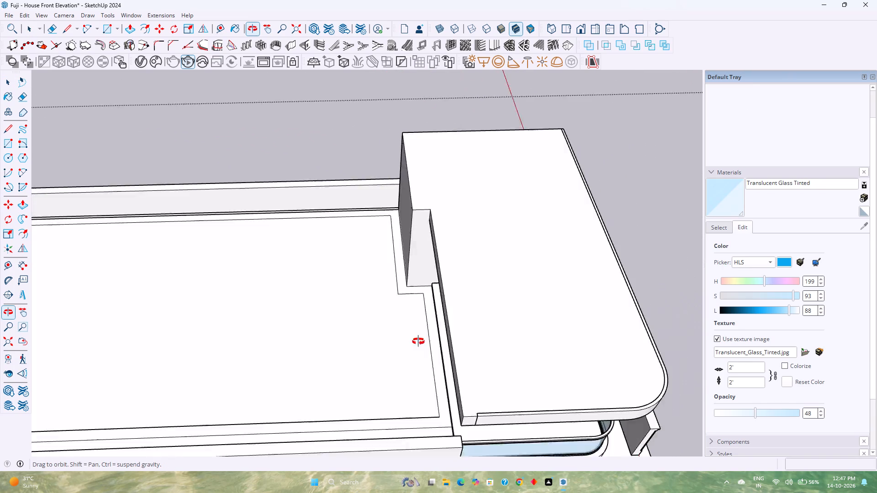
middle_drag(418, 341, 401, 292)
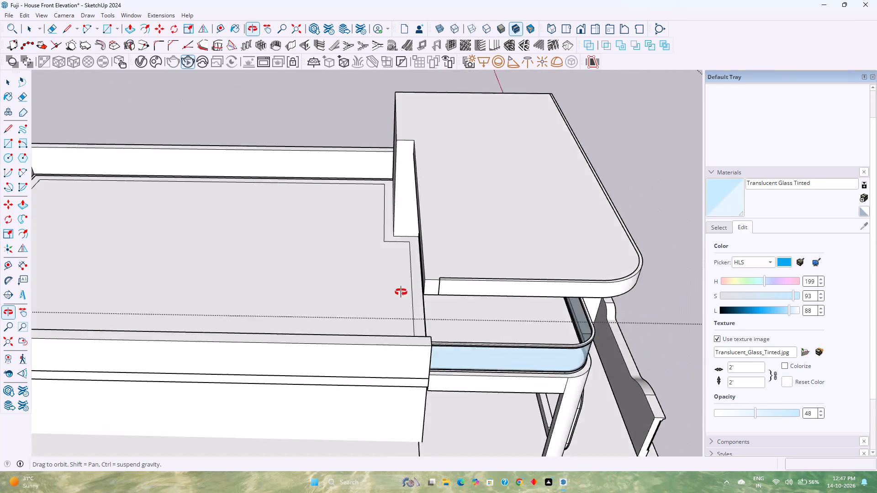
middle_drag(401, 292, 391, 266)
scroll(391, 266, down, 4)
middle_drag(359, 329, 360, 356)
scroll(357, 344, up, 1)
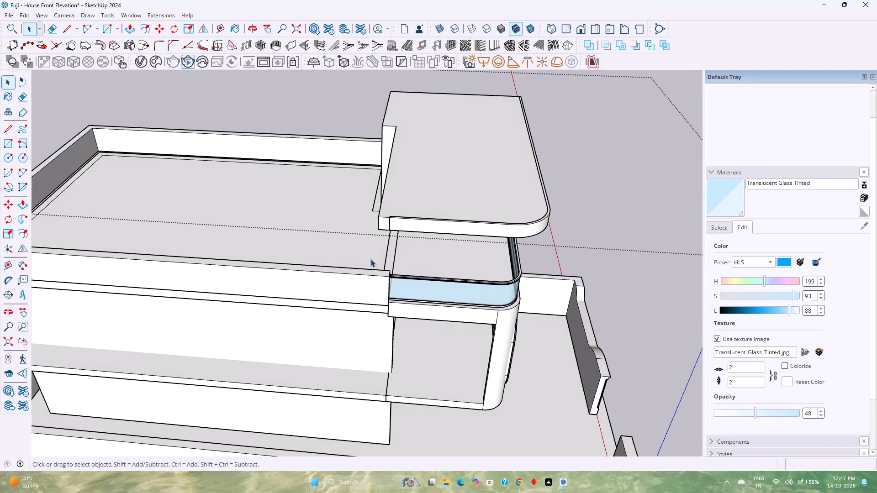
Open the building structure group and Push/Pull the narrow face between the roof slab and the balcony floor by 6".
double_click(375, 339)
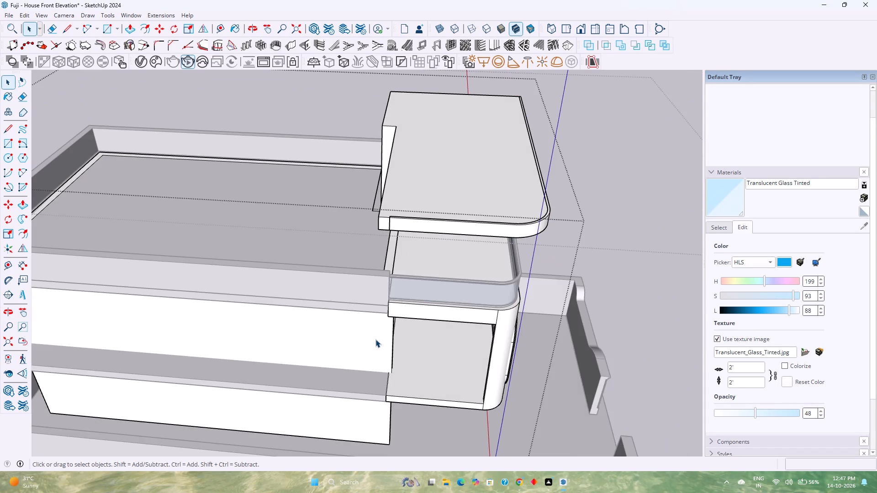
scroll(375, 339, up, 2)
click(375, 339)
click(390, 240)
scroll(393, 236, up, 2)
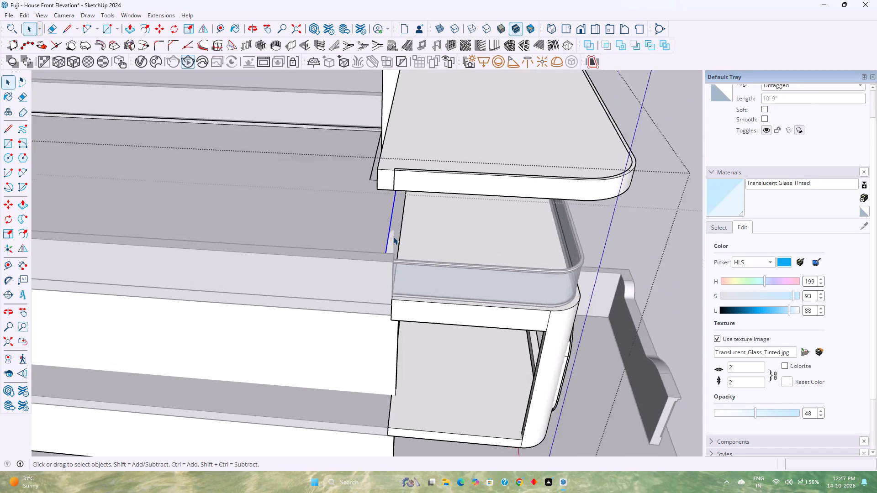
scroll(393, 236, up, 5)
key(p)
click(393, 241)
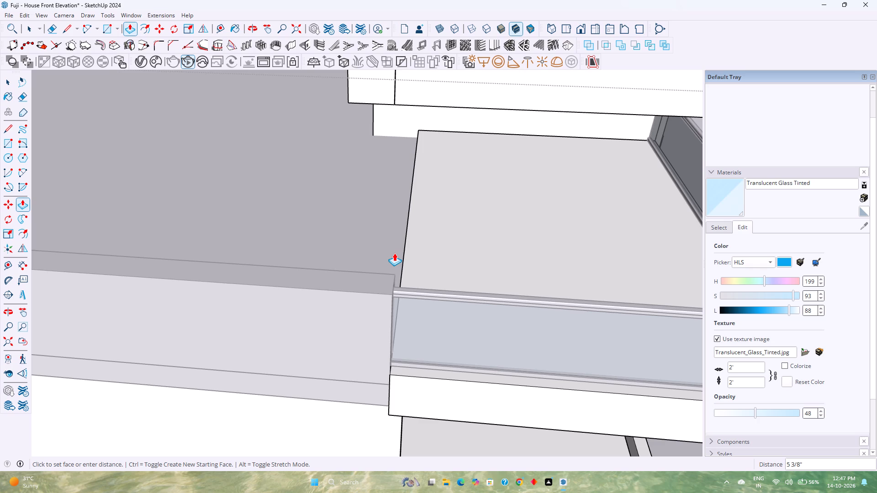
key(6)
key(Return)
scroll(372, 330, down, 2)
key(space)
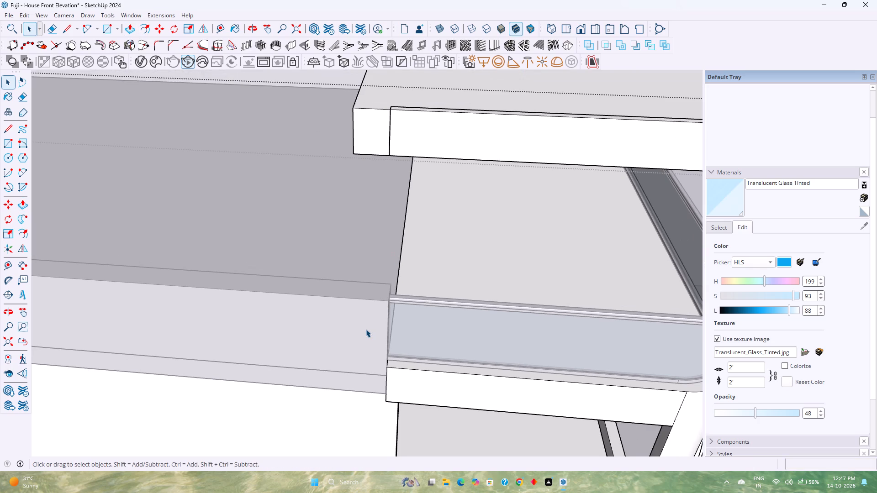
key(Escape)
Examine the roof terrace, glass railing and parapet from outside, close the open group, and return towards the front elevation.
scroll(366, 329, down, 5)
middle_drag(395, 358, 278, 278)
middle_click(275, 278)
middle_drag(316, 340, 281, 300)
middle_click(280, 299)
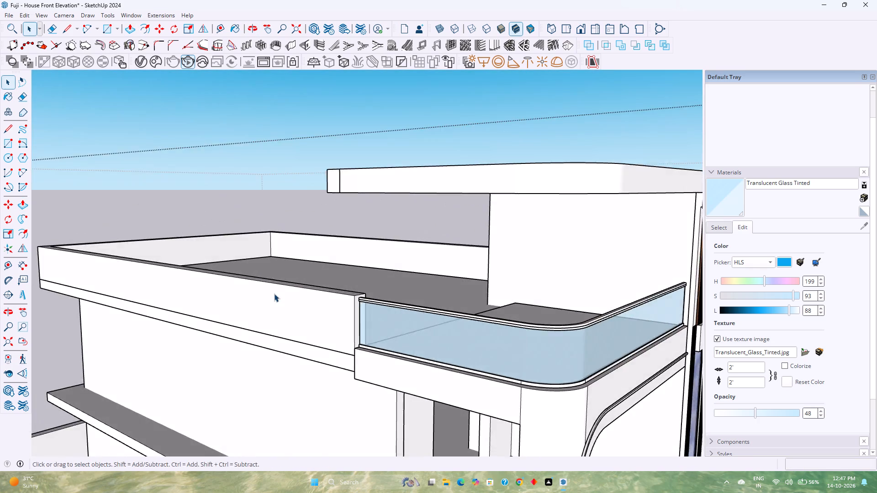
scroll(274, 294, down, 5)
middle_drag(428, 351, 308, 313)
middle_click(308, 313)
middle_click(308, 313)
scroll(306, 312, down, 4)
scroll(380, 341, down, 1)
middle_drag(381, 341, 306, 315)
middle_click(306, 315)
middle_drag(257, 365, 334, 427)
middle_click(334, 427)
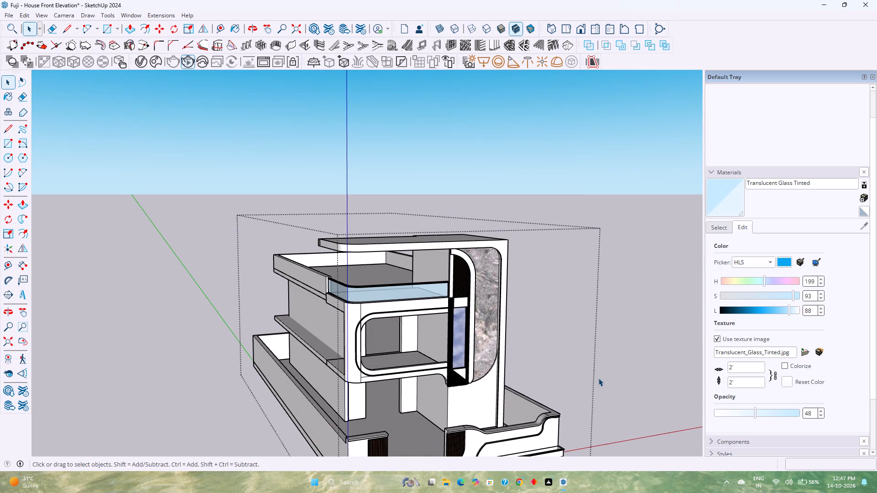
click(600, 376)
middle_drag(600, 376, 538, 360)
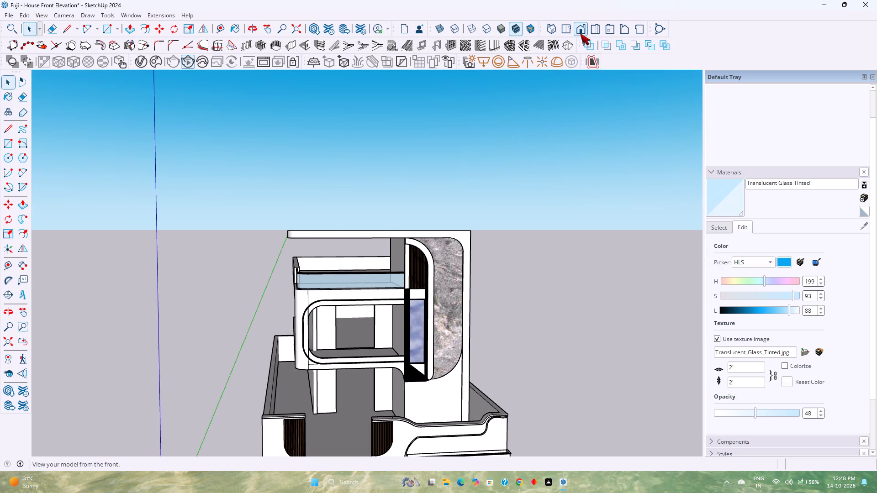
Switch to the standard front view, check the whole house elevation and save the model.
click(580, 33)
scroll(337, 273, up, 3)
shift+middle_drag(456, 284, 446, 287)
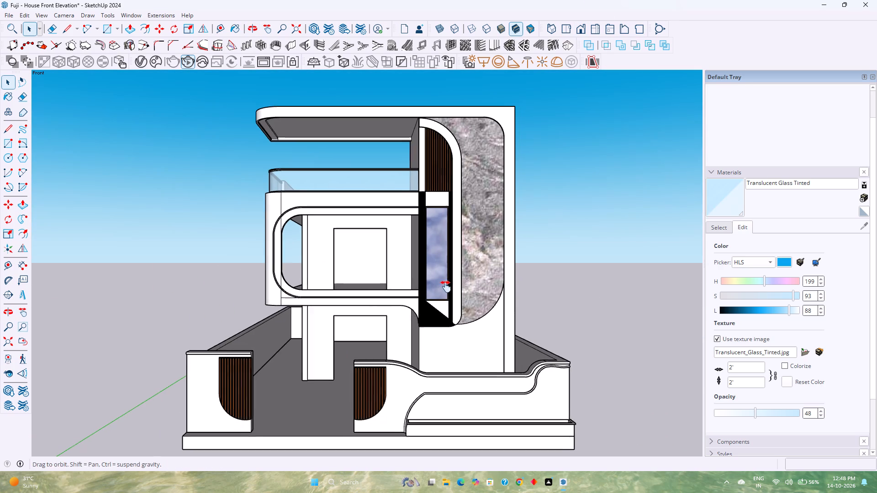
shift+middle_drag(446, 287, 435, 273)
key(ctrl+s)
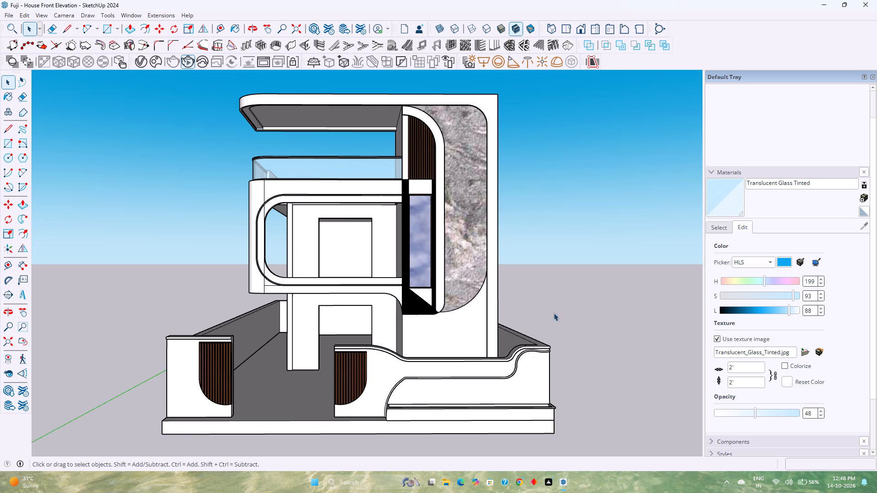
Examine the curved front boundary wall, slatted gate pillars, planter ledge and upper facade from oblique, low and raised viewpoints.
scroll(523, 391, up, 4)
middle_drag(513, 375, 270, 362)
middle_click(270, 362)
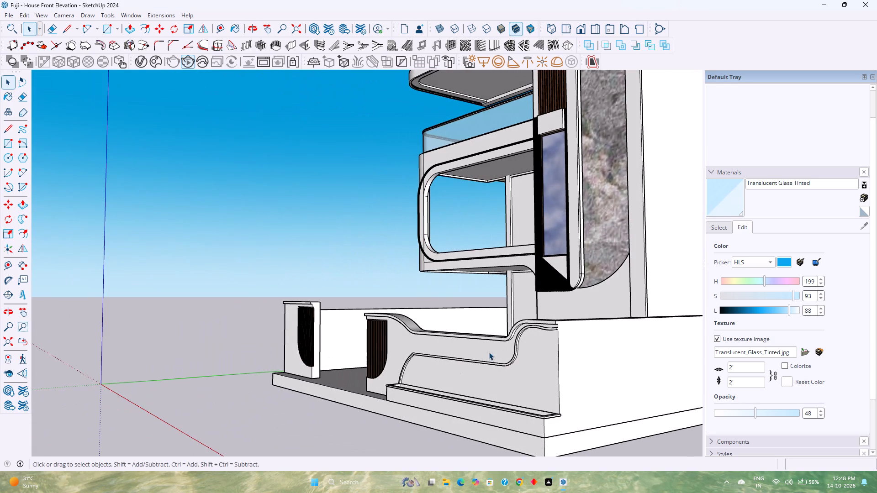
scroll(499, 411, up, 4)
scroll(466, 346, up, 3)
middle_drag(459, 347, 546, 281)
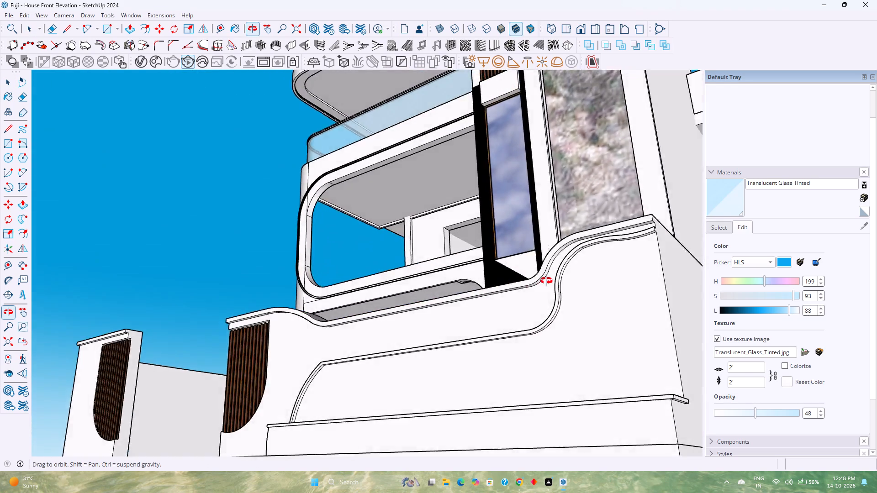
middle_drag(546, 281, 423, 351)
middle_click(423, 351)
middle_drag(351, 367, 356, 372)
scroll(351, 367, down, 1)
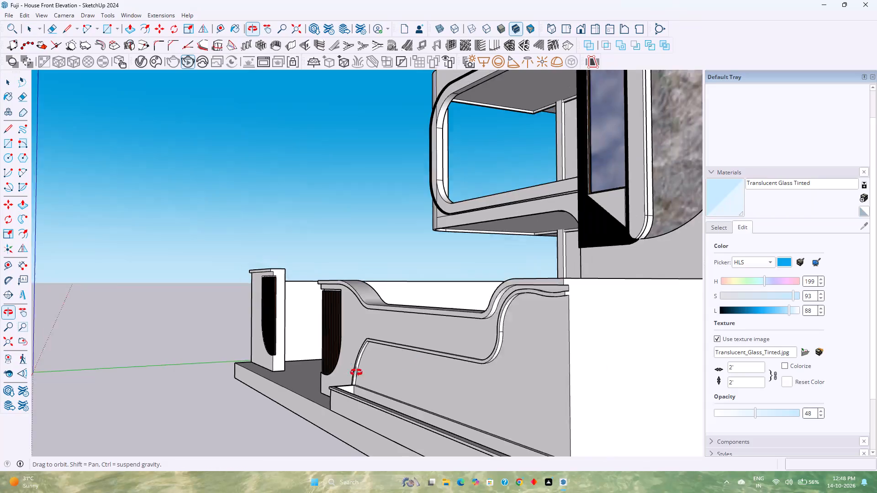
middle_drag(356, 372, 422, 398)
middle_click(422, 398)
scroll(422, 398, down, 4)
middle_drag(417, 408, 417, 408)
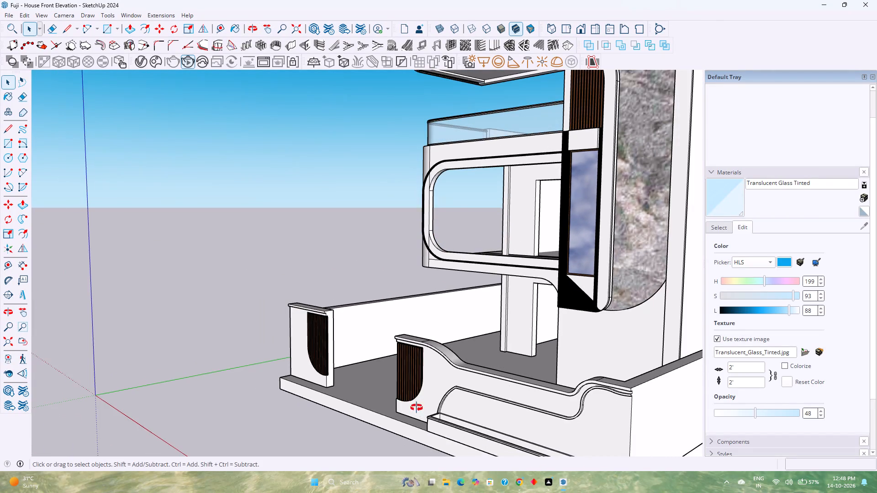
middle_drag(417, 408, 536, 417)
scroll(548, 216, down, 1)
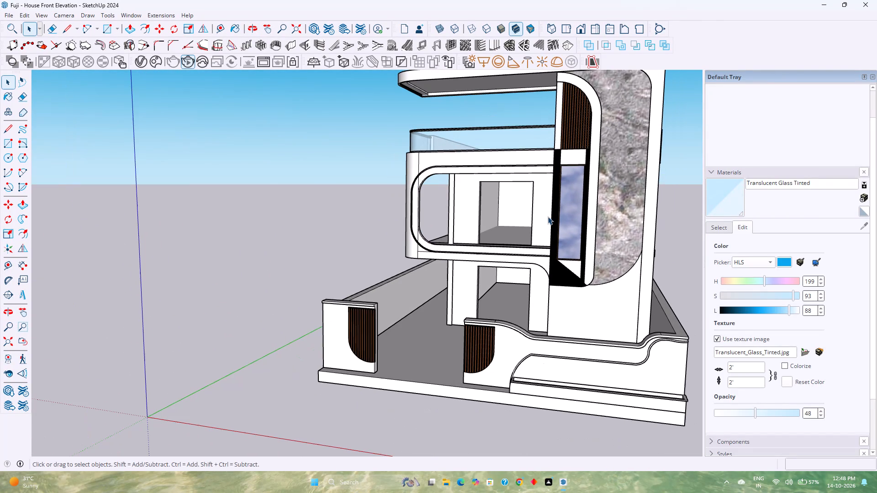
shift+middle_drag(545, 225, 478, 286)
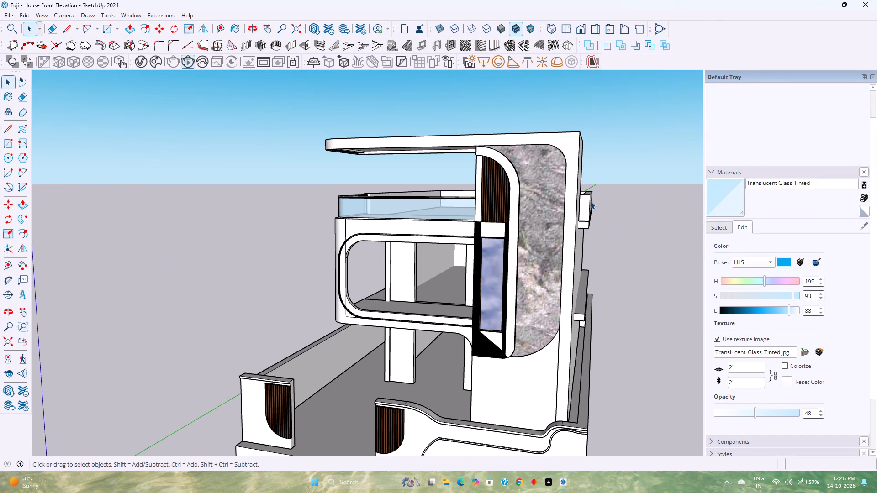
Open the Asian Paints Chromatics collection in the material library.
click(714, 229)
click(766, 239)
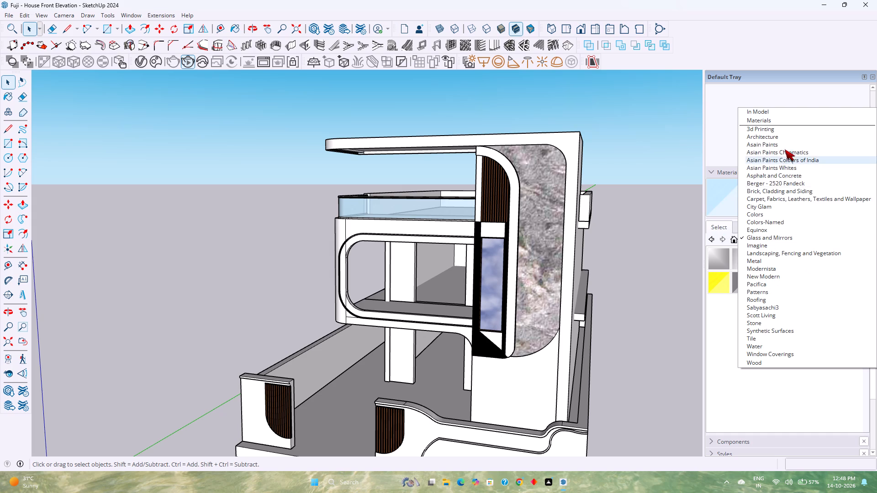
click(784, 154)
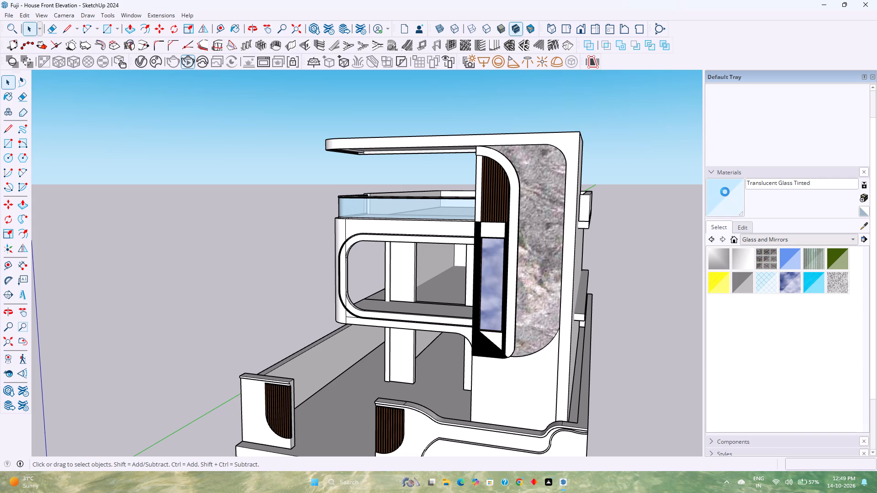
click(377, 318)
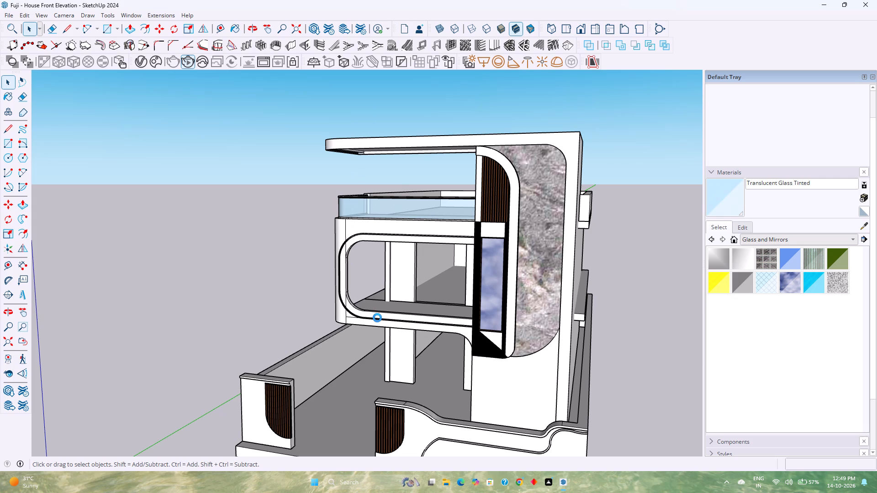
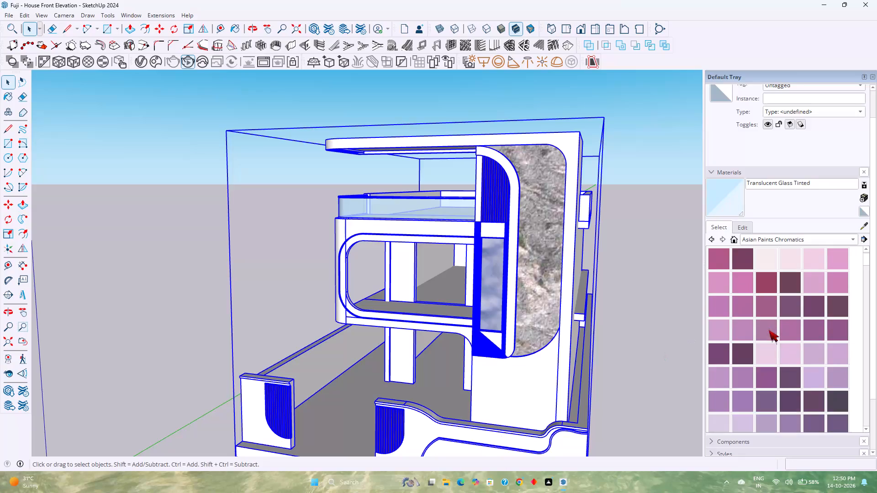
Paint the front face of the tall L-shaped roof frame with 0304 AP 9631 Charcoal Plum-N from Asian Paints Chromatics.
scroll(810, 359, down, 3)
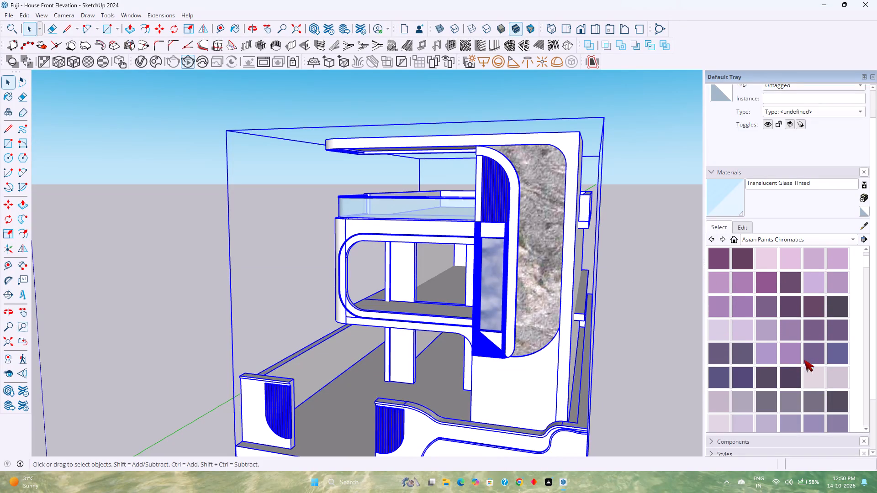
double_click(523, 368)
click(570, 313)
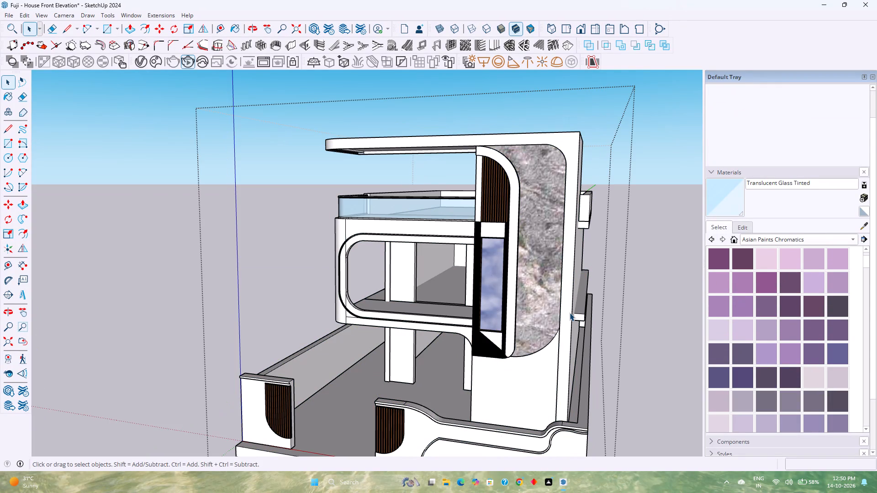
double_click(565, 314)
scroll(565, 314, up, 3)
click(565, 314)
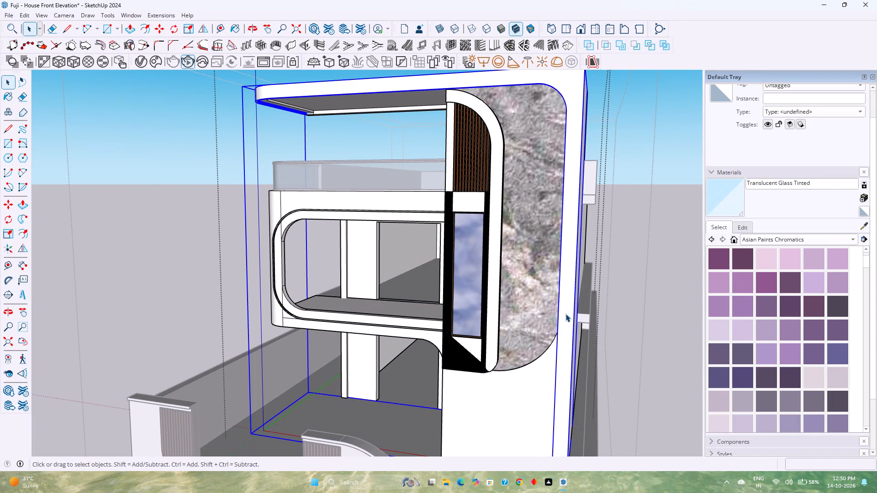
triple_click(565, 314)
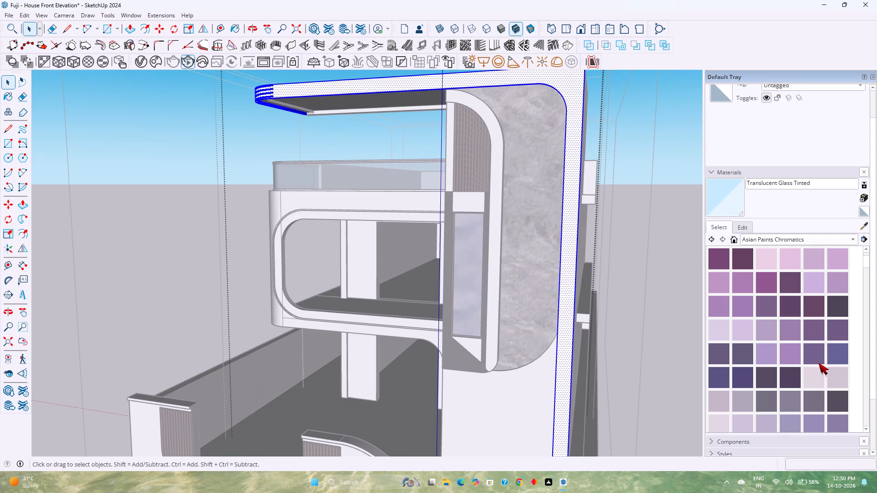
click(773, 403)
click(788, 379)
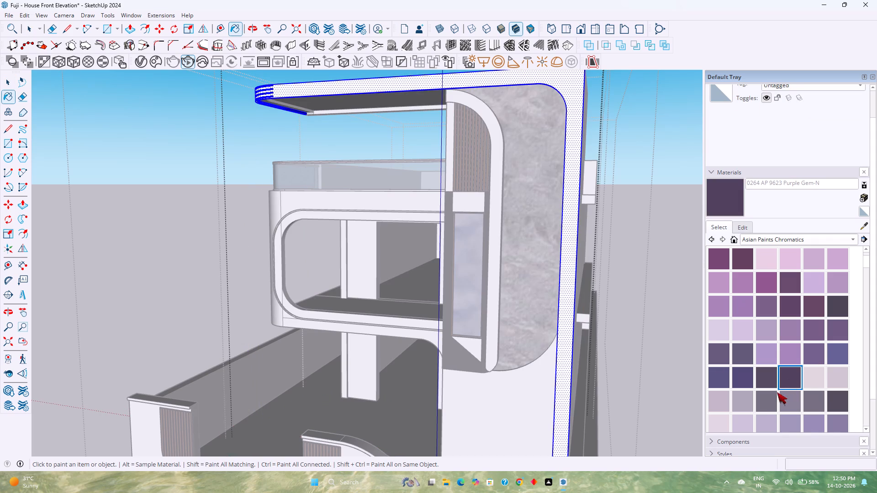
scroll(754, 376, down, 5)
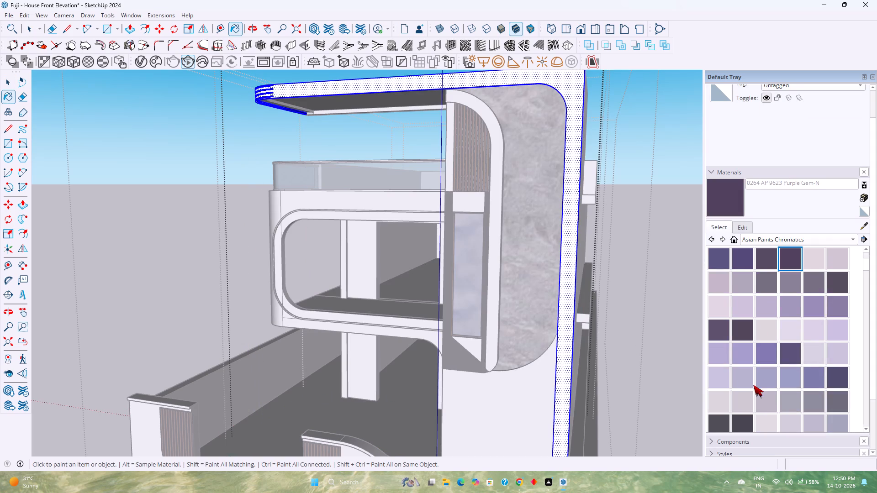
scroll(753, 385, down, 2)
click(723, 376)
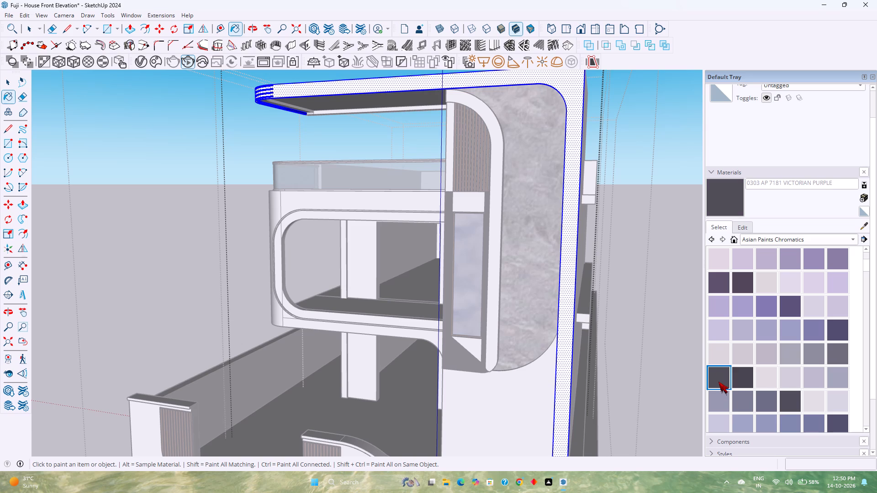
click(744, 373)
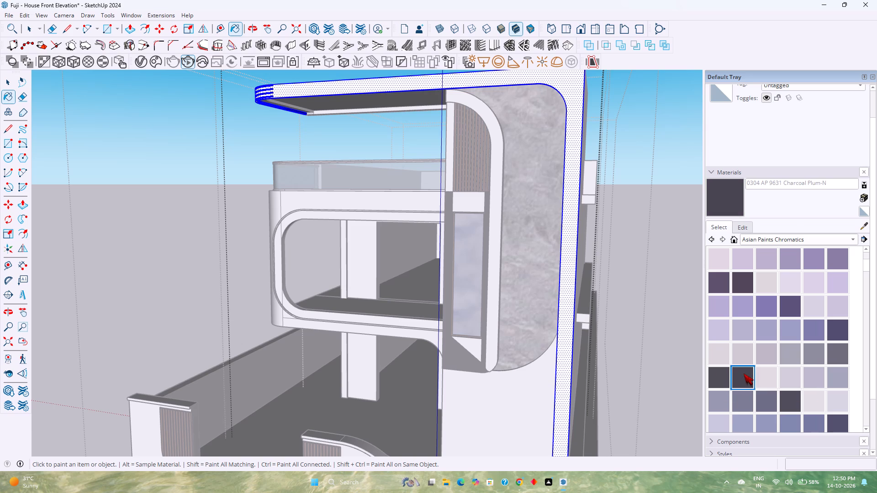
click(567, 257)
Check the painted edge of the roof frame from above and from the front, and clear the selection.
middle_drag(326, 148, 345, 294)
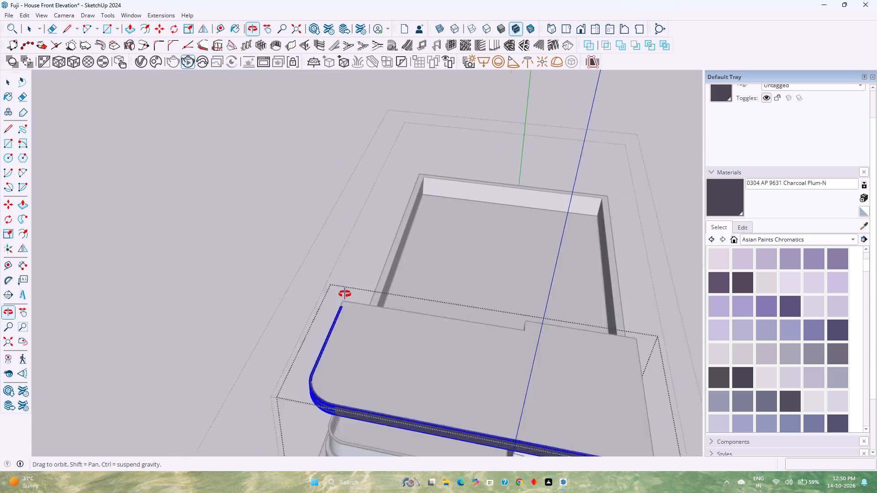
middle_drag(345, 294, 328, 293)
middle_click(325, 291)
middle_drag(299, 269, 296, 256)
scroll(240, 377, up, 5)
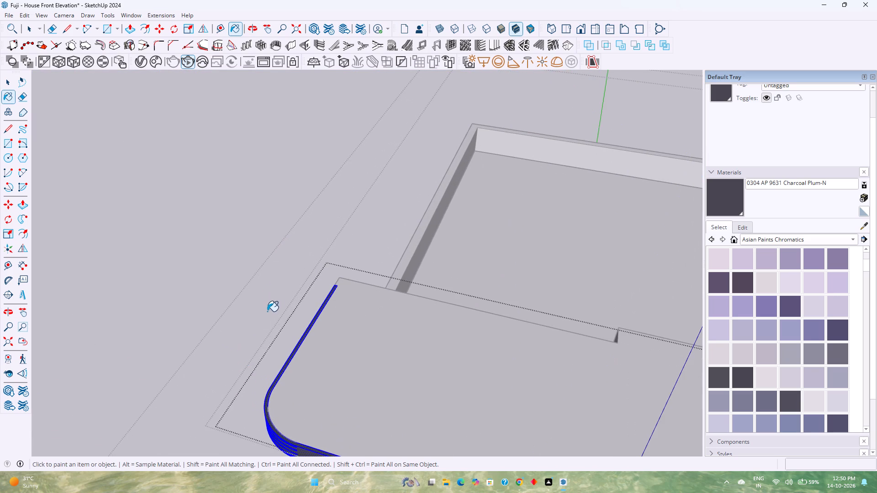
scroll(267, 311, down, 2)
middle_drag(255, 418, 326, 285)
middle_drag(331, 280, 344, 266)
scroll(346, 265, down, 3)
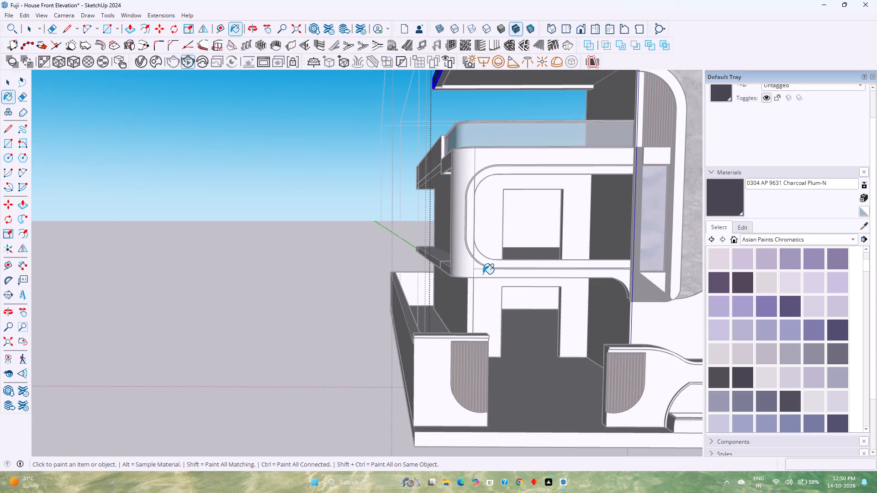
shift+middle_drag(486, 274, 212, 346)
key(space)
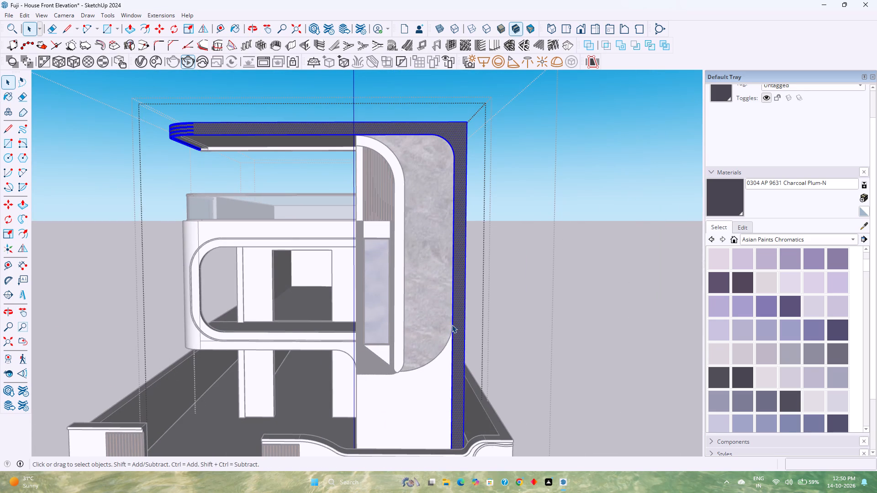
key(Escape)
Examine the vertical leg of the painted frame beside the stone panel at close range from several angles.
middle_drag(452, 325, 574, 366)
middle_click(576, 365)
scroll(581, 331, up, 10)
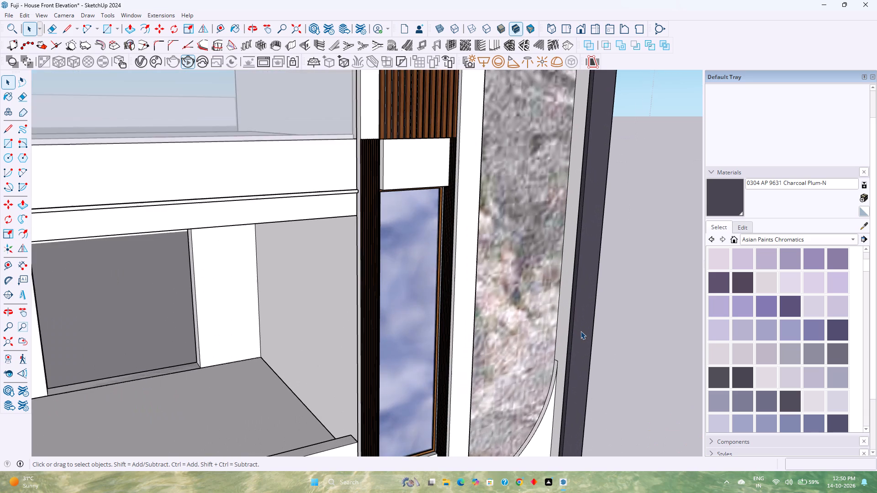
scroll(581, 331, up, 2)
shift+middle_drag(580, 331, 527, 306)
shift+scroll(578, 330, up, 1)
middle_drag(519, 307, 617, 333)
middle_click(617, 333)
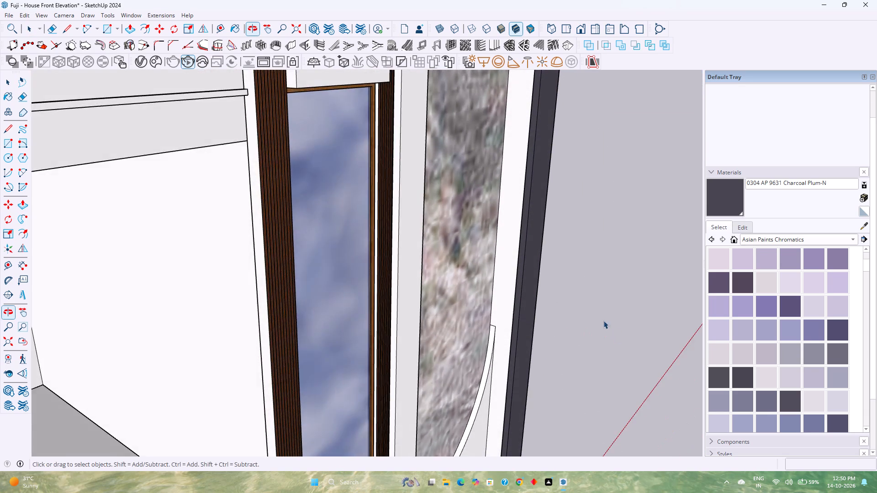
scroll(481, 271, up, 12)
middle_drag(533, 293, 579, 312)
middle_click(579, 312)
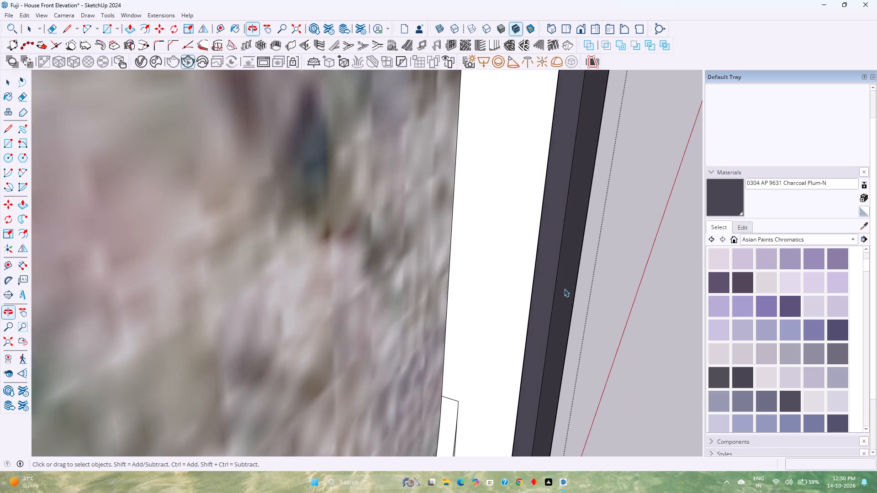
scroll(552, 269, up, 9)
middle_drag(544, 269, 643, 288)
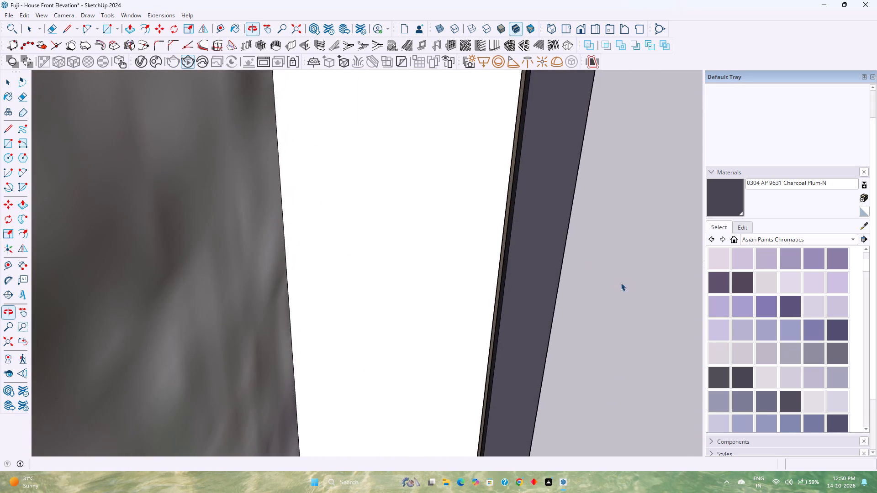
scroll(559, 257, up, 4)
middle_drag(454, 238, 510, 256)
scroll(510, 256, up, 5)
middle_drag(490, 250, 402, 258)
scroll(402, 258, down, 8)
Open the balcony group and paint the thin outer trim around its rounded opening with 0304 AP 9631 Charcoal Plum-N.
click(6, 344)
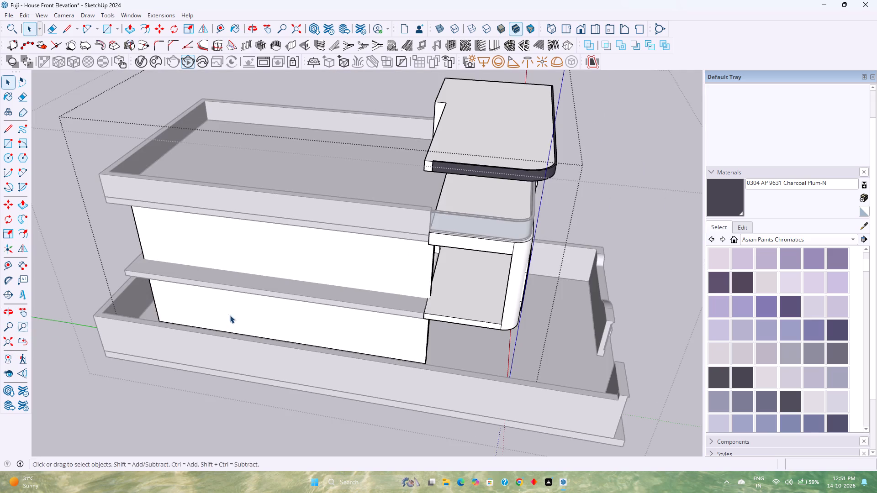
middle_drag(242, 314, 38, 261)
scroll(343, 305, up, 3)
scroll(429, 324, up, 4)
double_click(430, 321)
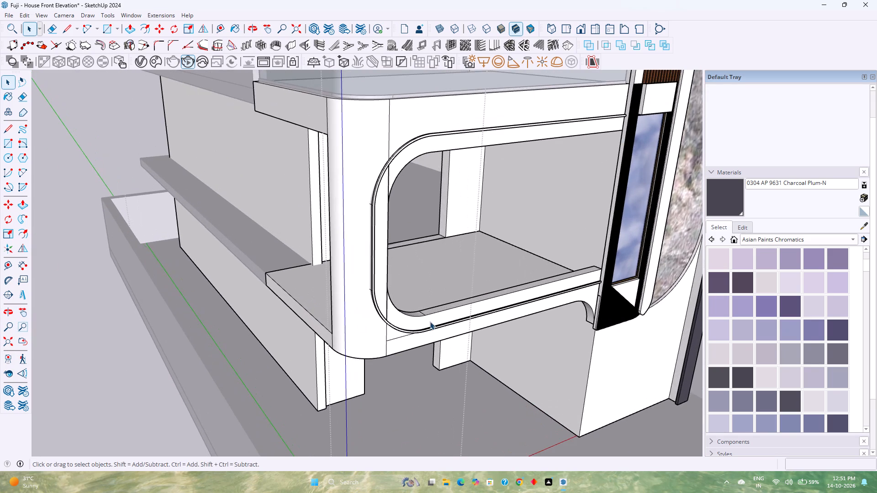
scroll(430, 321, up, 12)
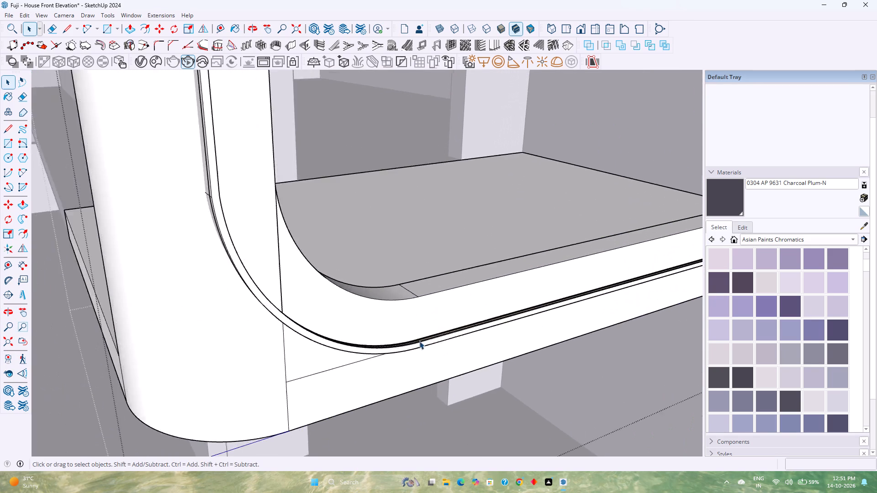
scroll(419, 341, up, 10)
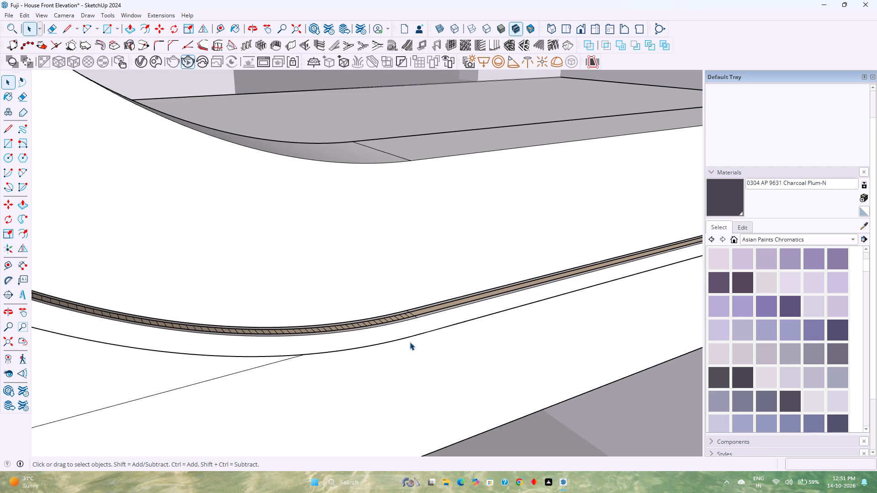
click(417, 330)
click(417, 330)
click(418, 329)
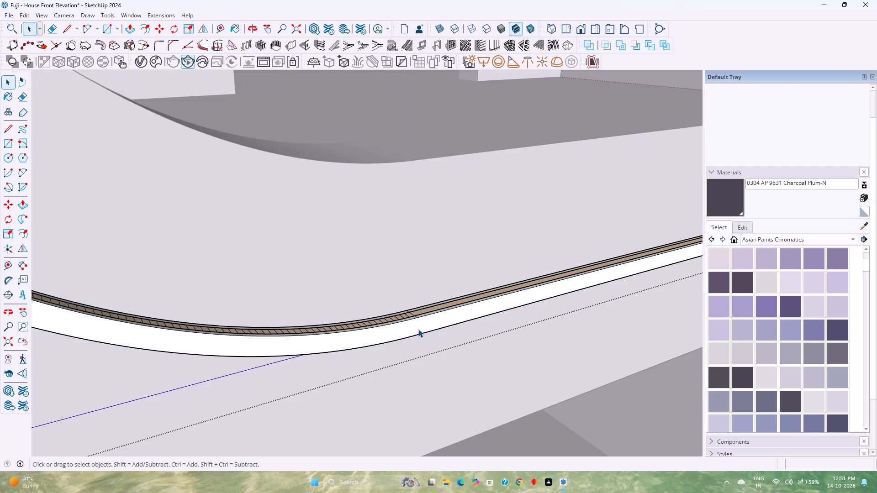
key(Escape)
click(468, 312)
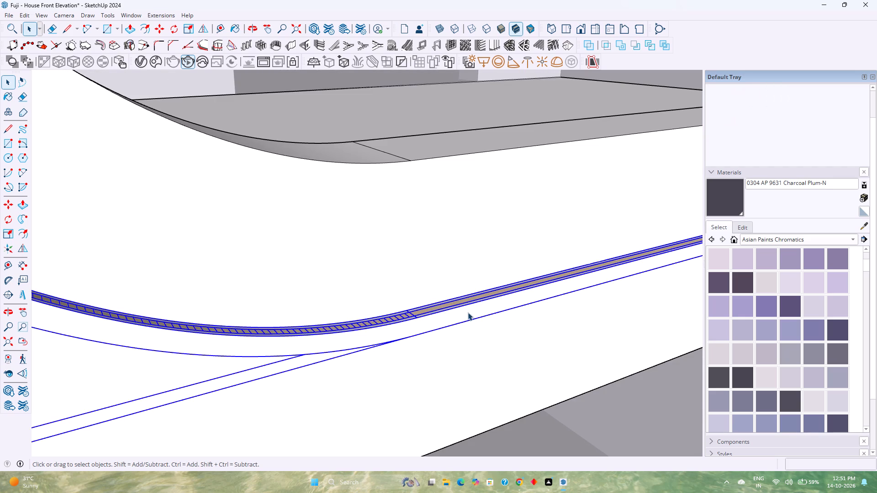
click(733, 194)
click(567, 288)
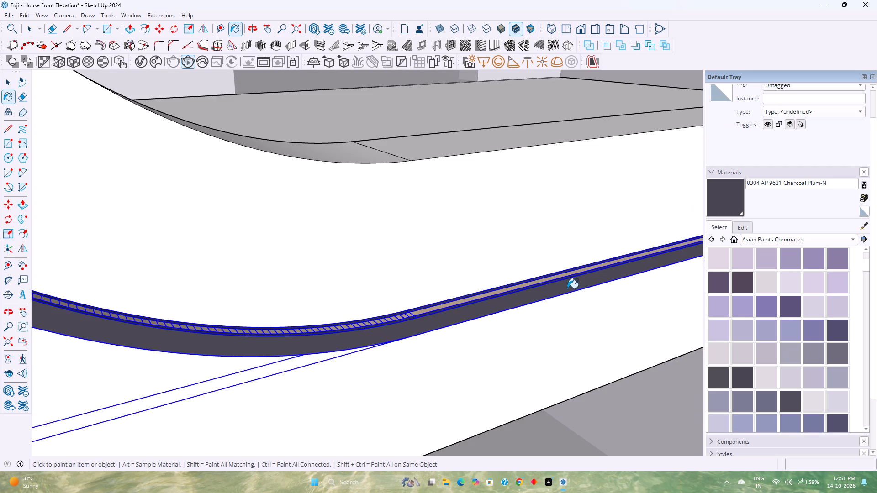
key(space)
Paint the wide inner band of the balcony's rounded opening with 0304 AP 9631 Charcoal Plum-N.
scroll(471, 249, down, 10)
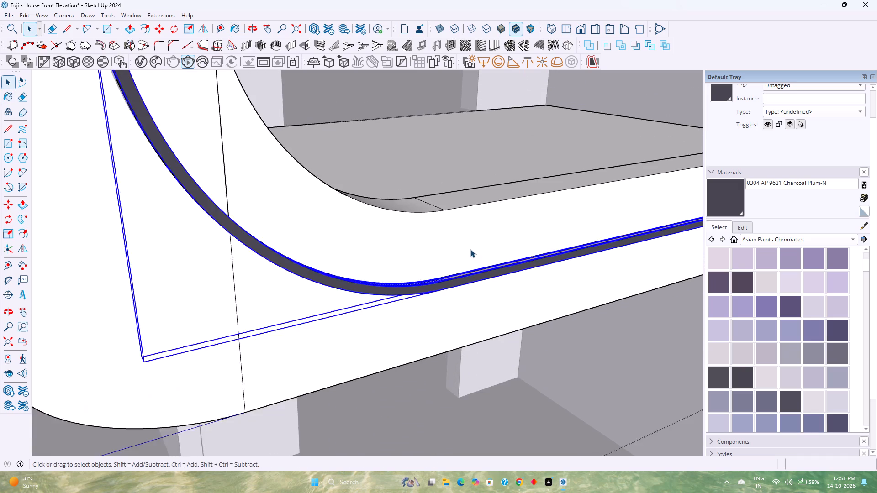
scroll(470, 249, down, 7)
double_click(470, 250)
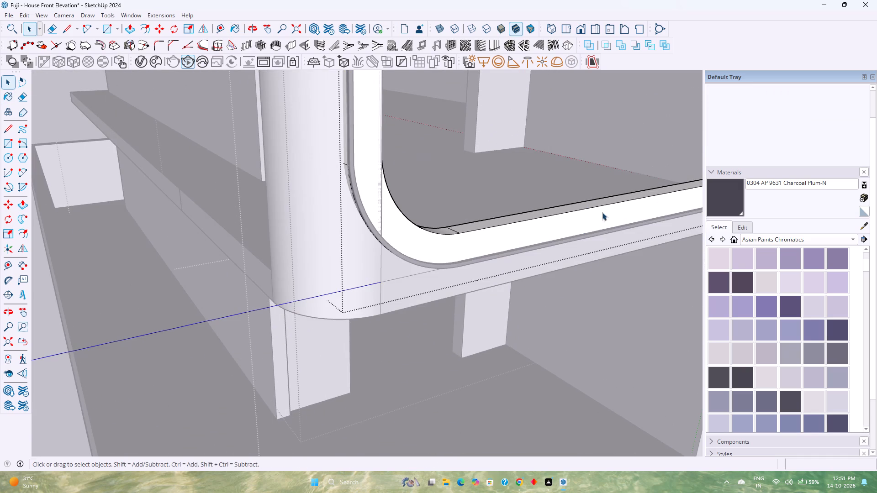
key(Escape)
click(557, 231)
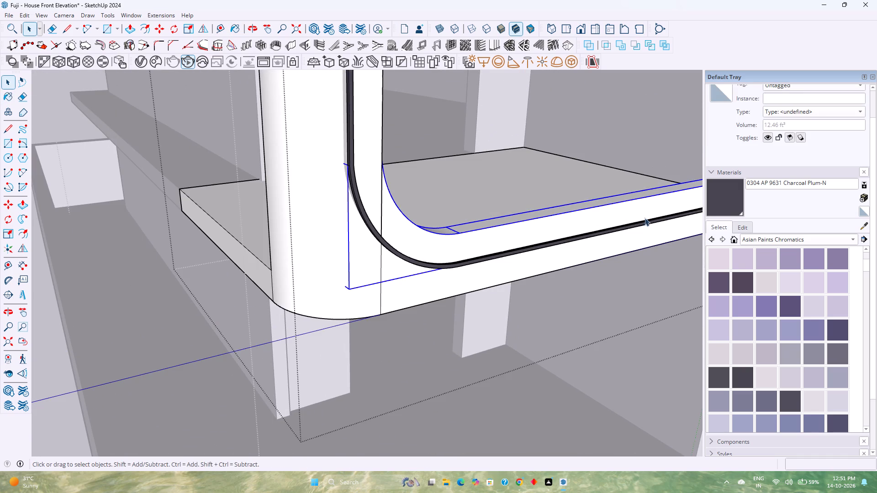
click(723, 205)
click(584, 220)
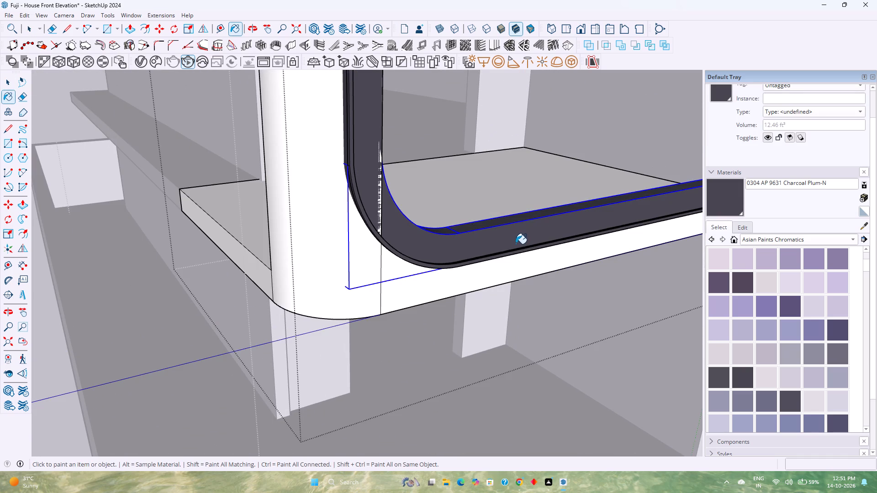
key(space)
Close the open groups, return to the standard front view of the whole elevation and save the model.
scroll(516, 244, down, 5)
shift+middle_drag(515, 245, 321, 413)
shift+middle_click(321, 413)
scroll(339, 381, down, 4)
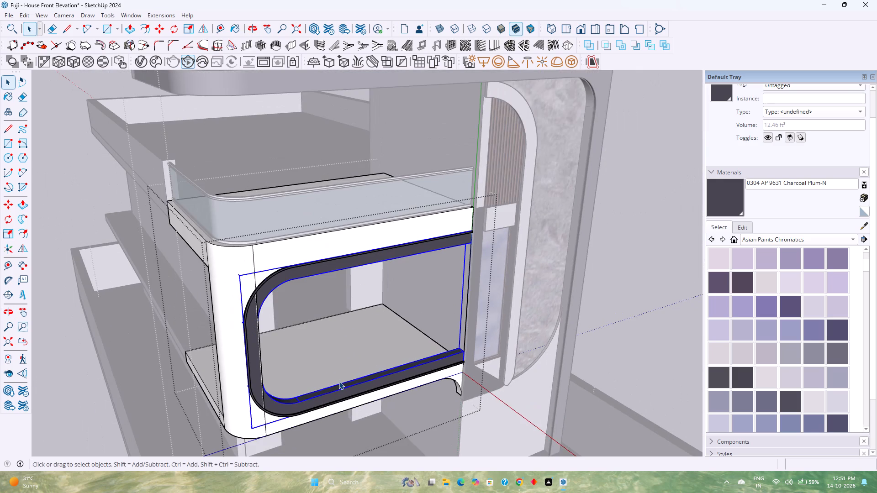
key(Escape)
scroll(364, 365, down, 4)
middle_drag(425, 376, 262, 313)
click(552, 263)
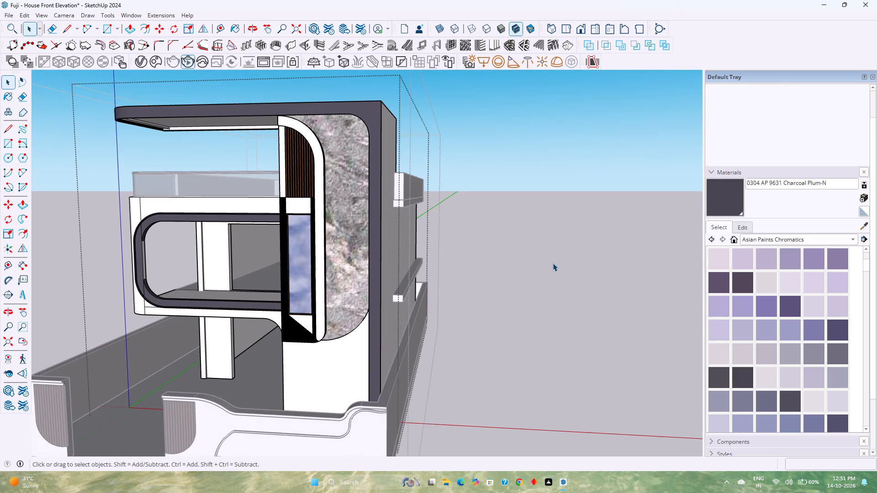
key(Escape)
click(581, 31)
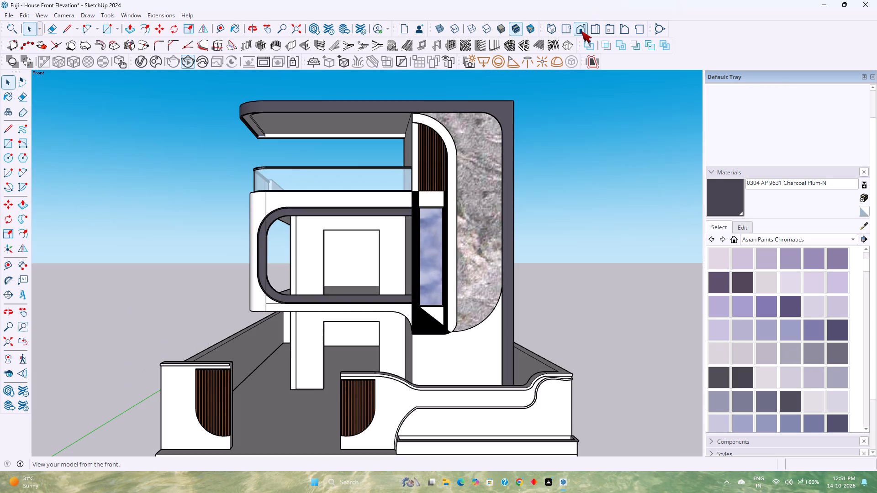
scroll(424, 172, down, 1)
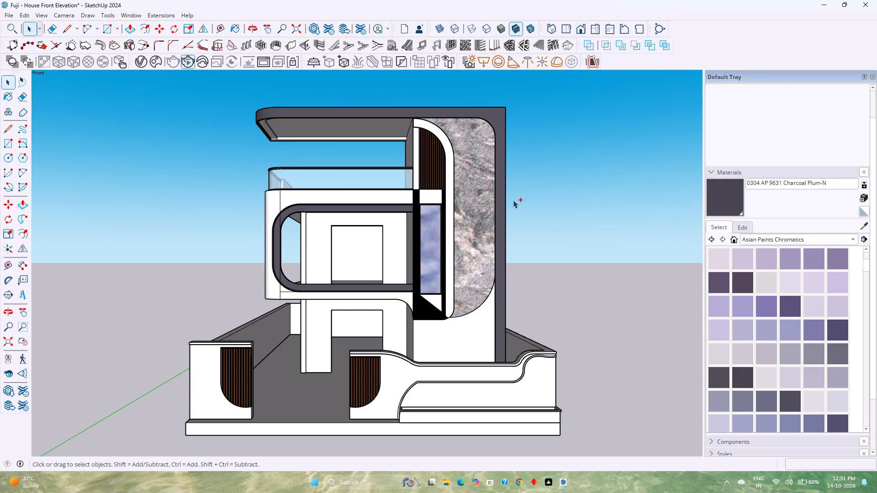
key(ctrl+s)
Examine the thin outer trim and its light strip at the lower corner of the balcony's rounded opening at close range.
scroll(283, 279, up, 8)
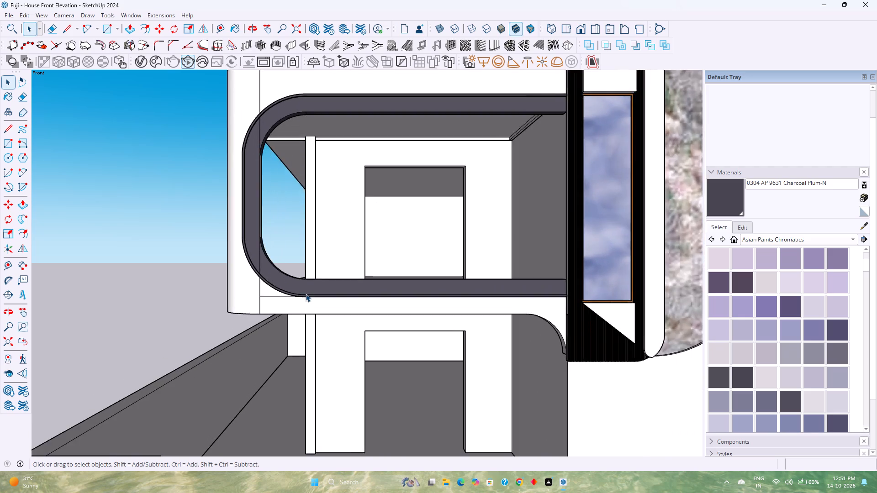
middle_drag(306, 294, 151, 370)
middle_click(151, 370)
scroll(275, 275, up, 14)
middle_drag(299, 279, 299, 279)
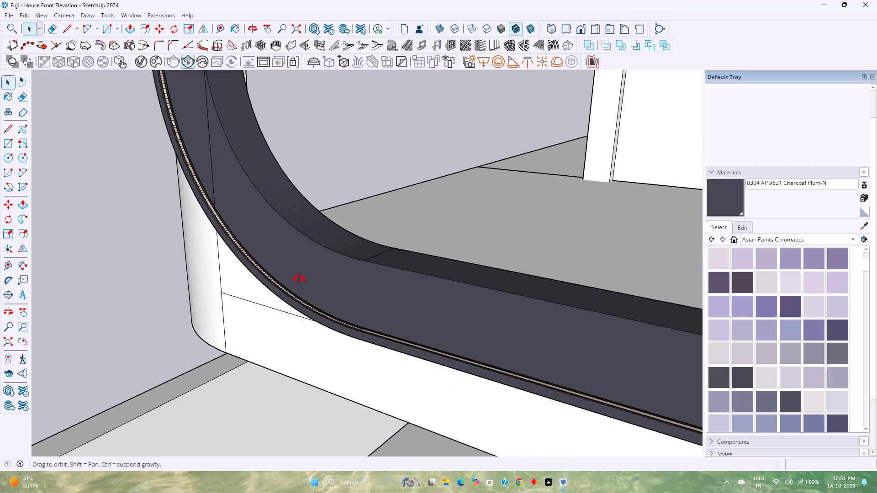
middle_drag(299, 279, 211, 287)
scroll(358, 304, up, 9)
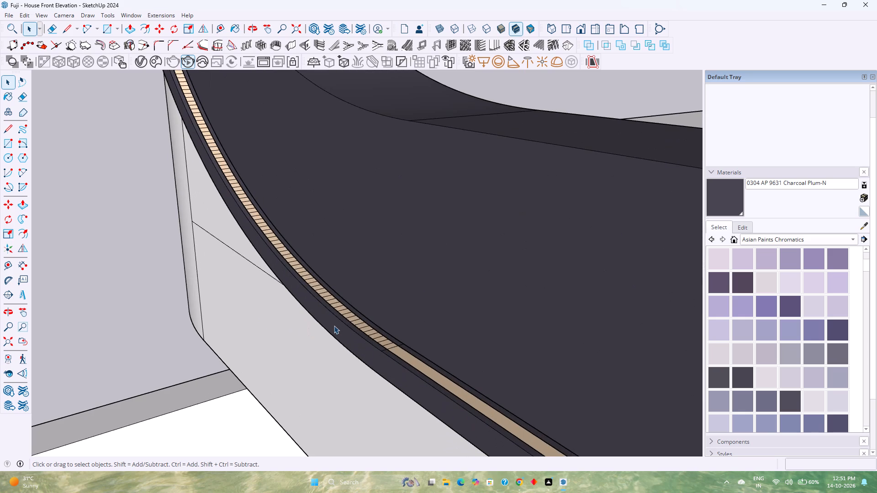
click(334, 325)
click(334, 325)
click(334, 325)
click(334, 325)
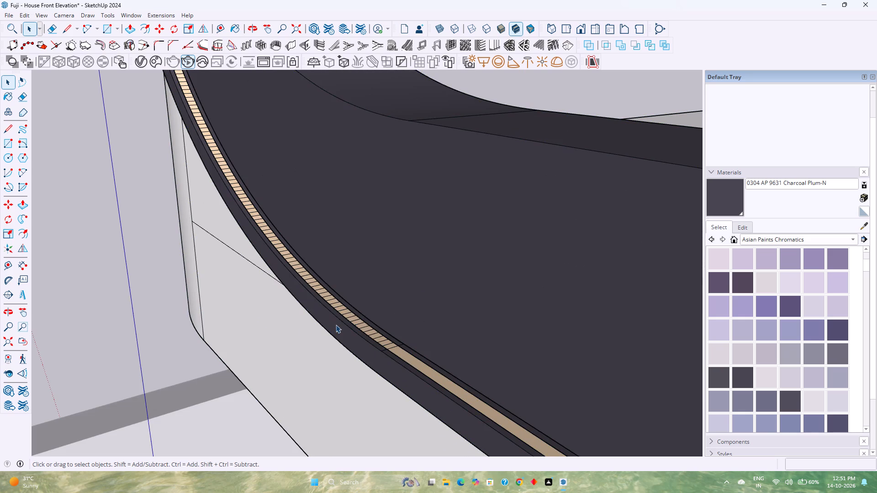
click(336, 324)
double_click(337, 324)
double_click(338, 324)
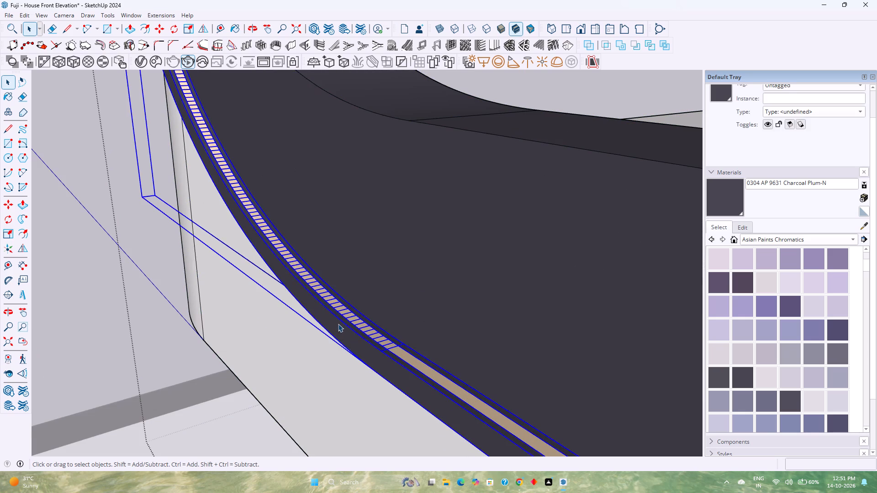
scroll(338, 324, down, 7)
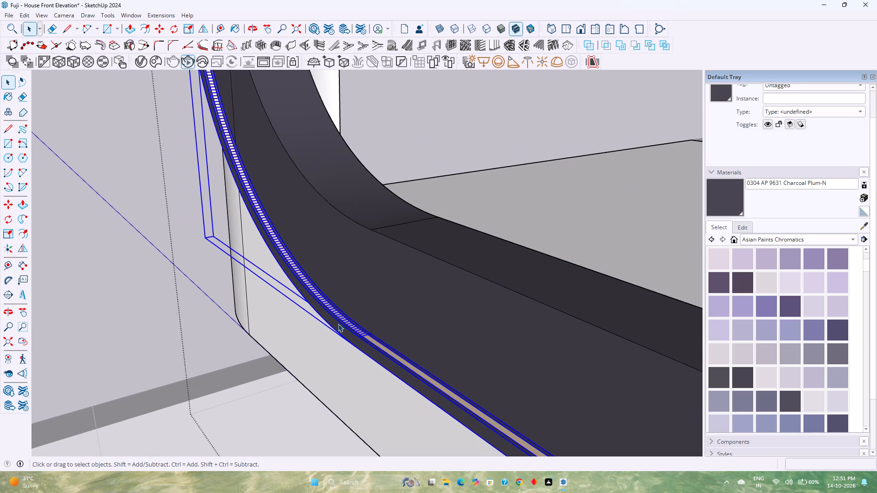
scroll(330, 319, down, 2)
key(Escape)
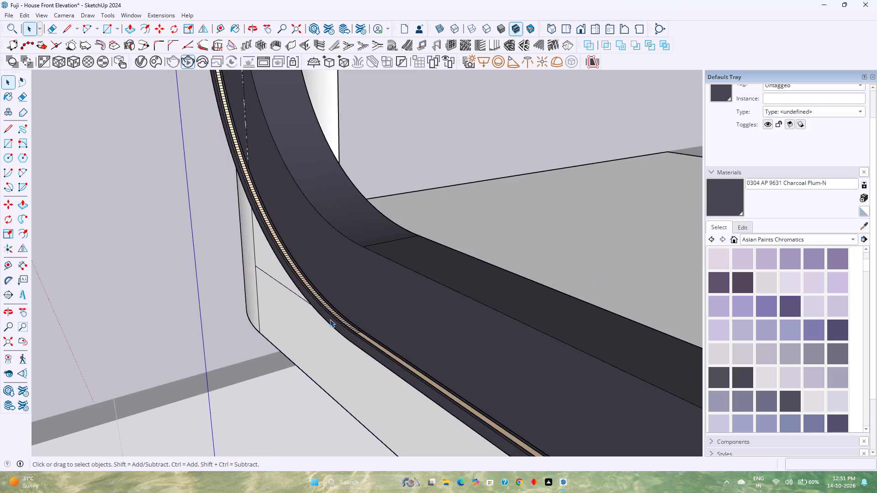
scroll(330, 319, down, 15)
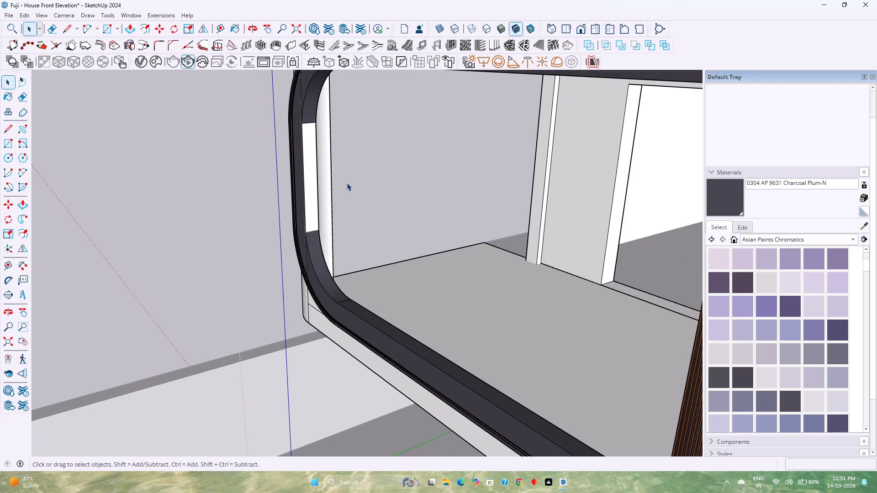
Open the balcony frame group and paint the straight vertical inner face of the rounded opening with 0304 AP 9631 Charcoal Plum-N.
double_click(314, 171)
scroll(314, 171, up, 9)
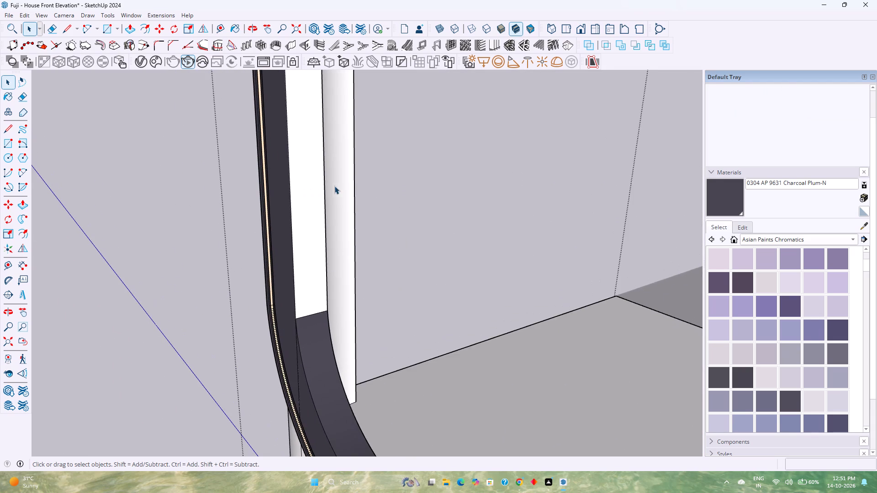
click(335, 186)
double_click(312, 199)
click(312, 200)
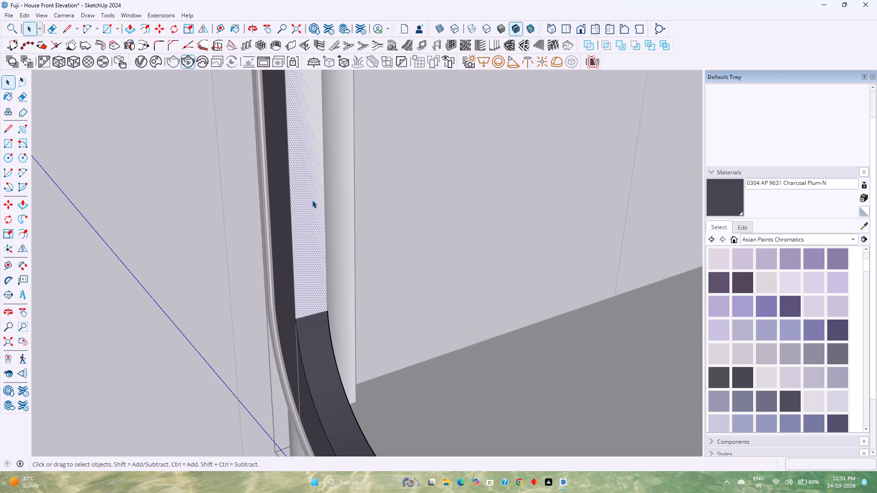
click(720, 208)
click(307, 270)
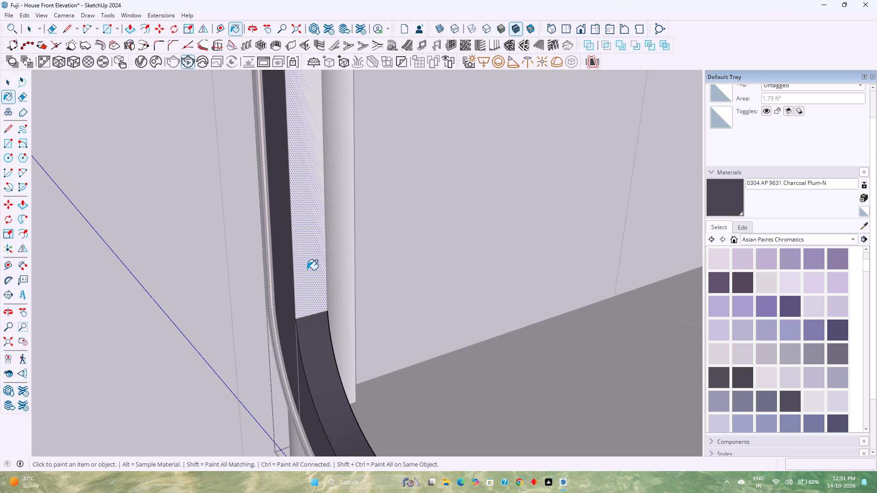
scroll(308, 272, down, 2)
middle_drag(309, 274, 355, 305)
key(space)
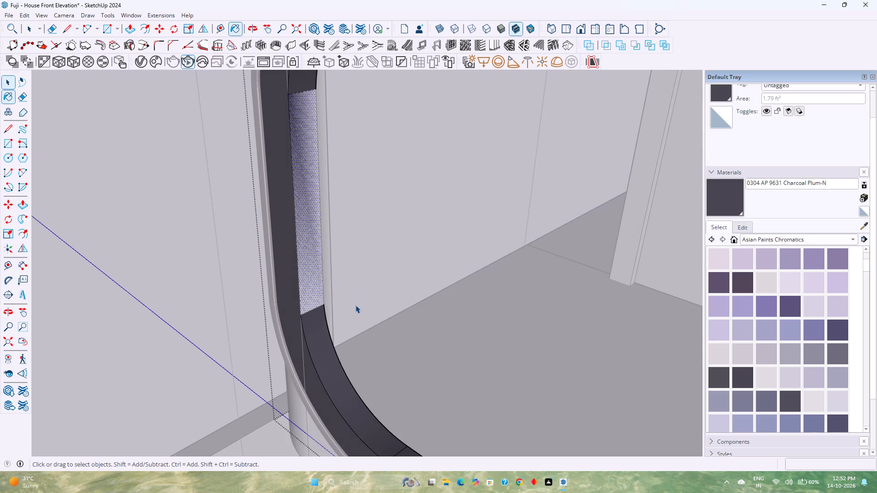
scroll(318, 312, up, 2)
middle_drag(318, 319, 393, 302)
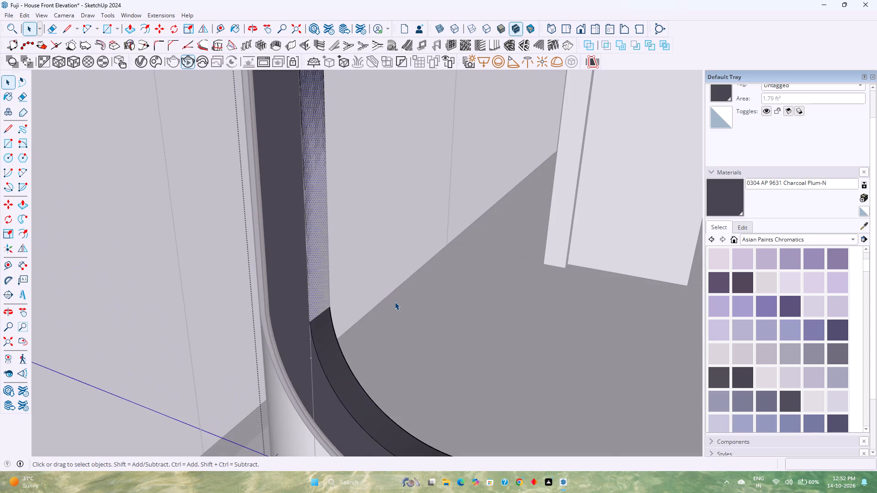
scroll(395, 302, down, 5)
key(Escape)
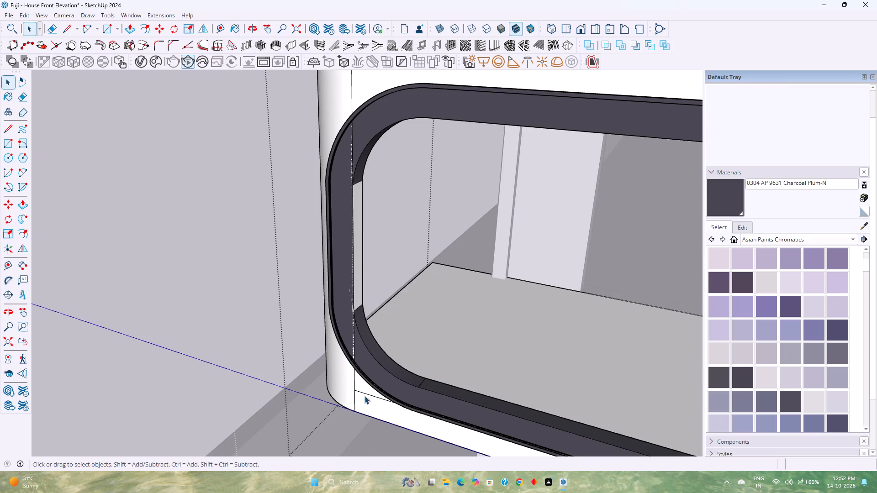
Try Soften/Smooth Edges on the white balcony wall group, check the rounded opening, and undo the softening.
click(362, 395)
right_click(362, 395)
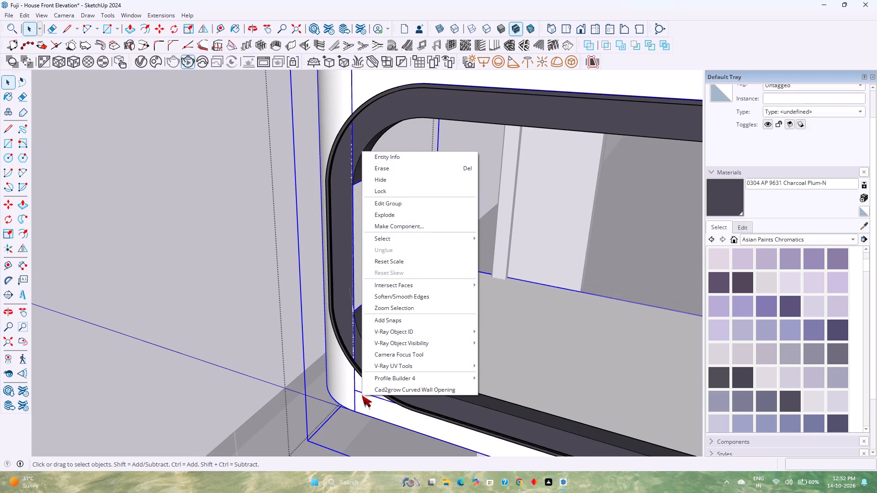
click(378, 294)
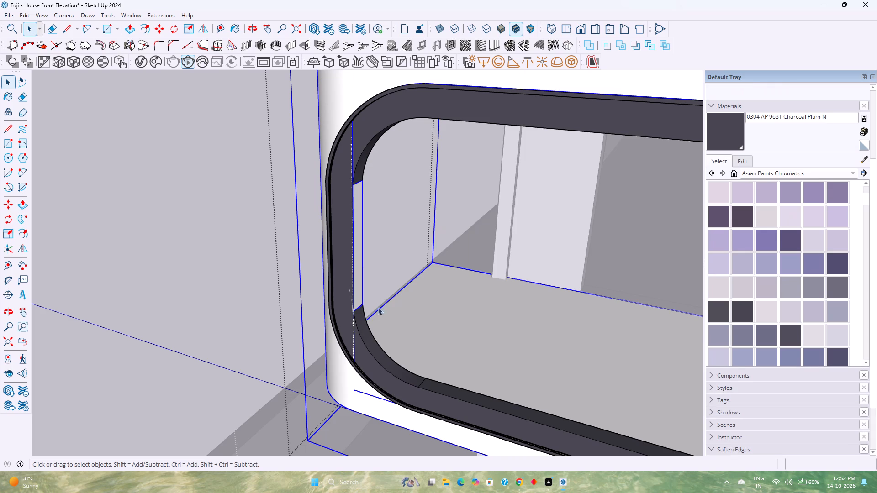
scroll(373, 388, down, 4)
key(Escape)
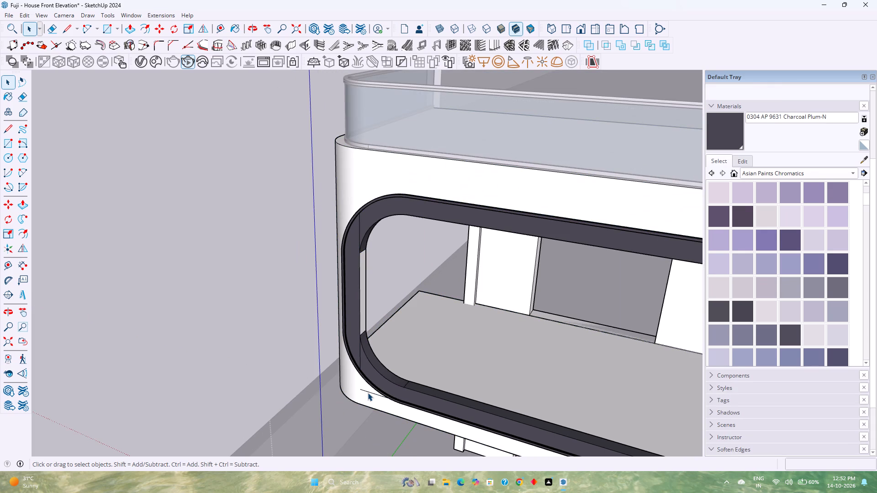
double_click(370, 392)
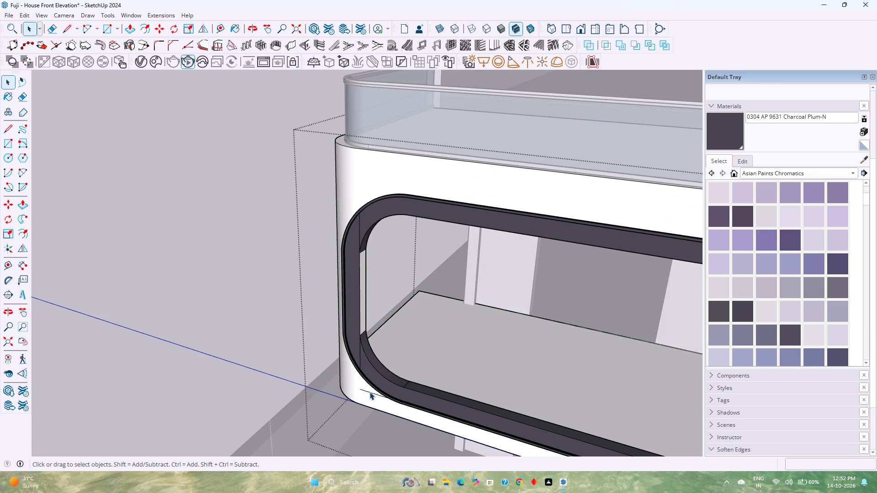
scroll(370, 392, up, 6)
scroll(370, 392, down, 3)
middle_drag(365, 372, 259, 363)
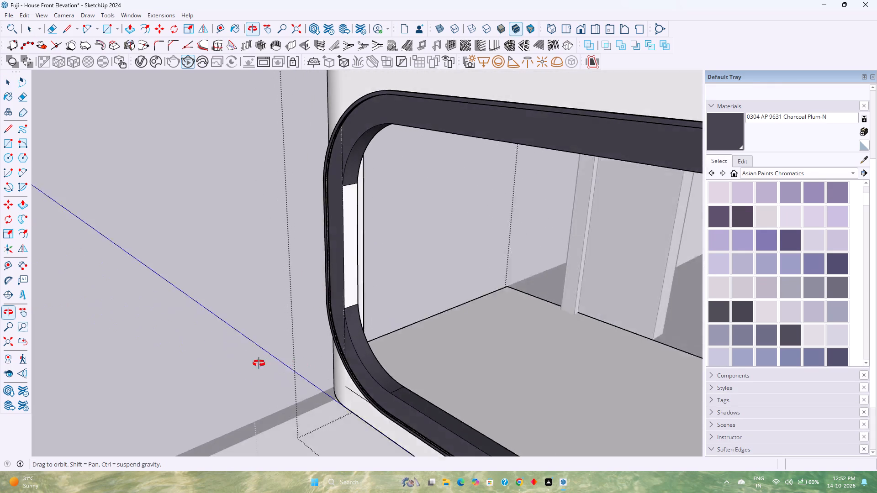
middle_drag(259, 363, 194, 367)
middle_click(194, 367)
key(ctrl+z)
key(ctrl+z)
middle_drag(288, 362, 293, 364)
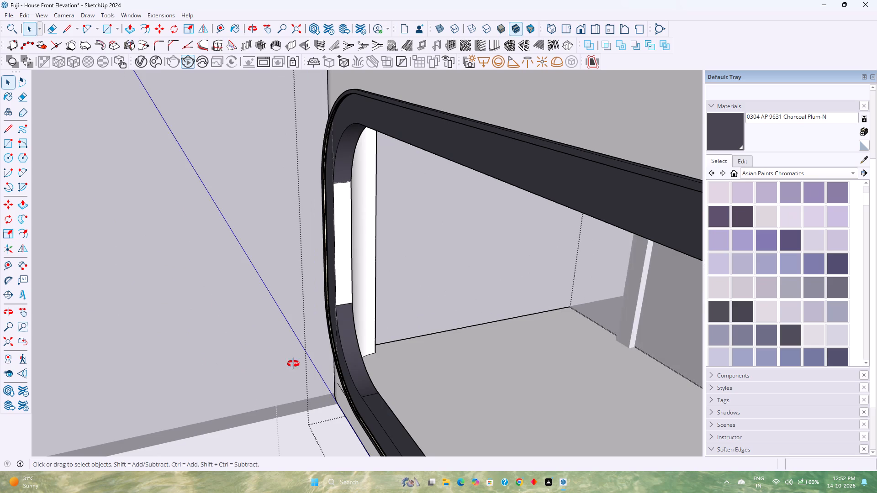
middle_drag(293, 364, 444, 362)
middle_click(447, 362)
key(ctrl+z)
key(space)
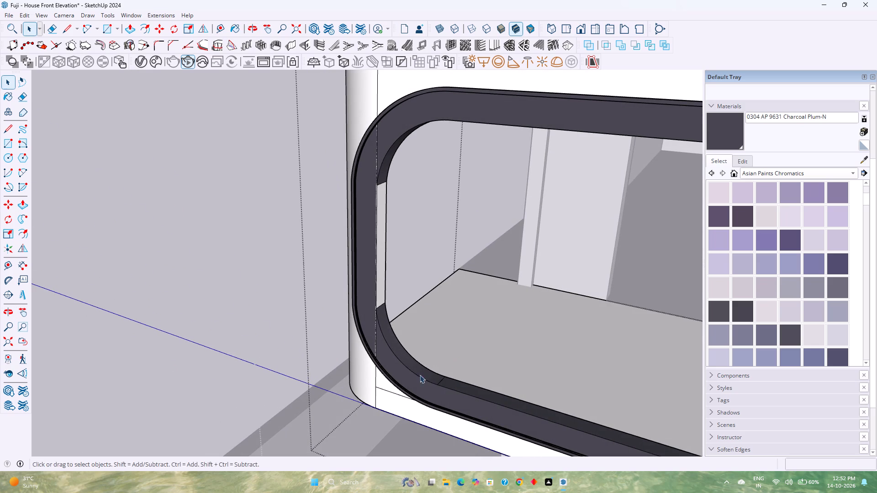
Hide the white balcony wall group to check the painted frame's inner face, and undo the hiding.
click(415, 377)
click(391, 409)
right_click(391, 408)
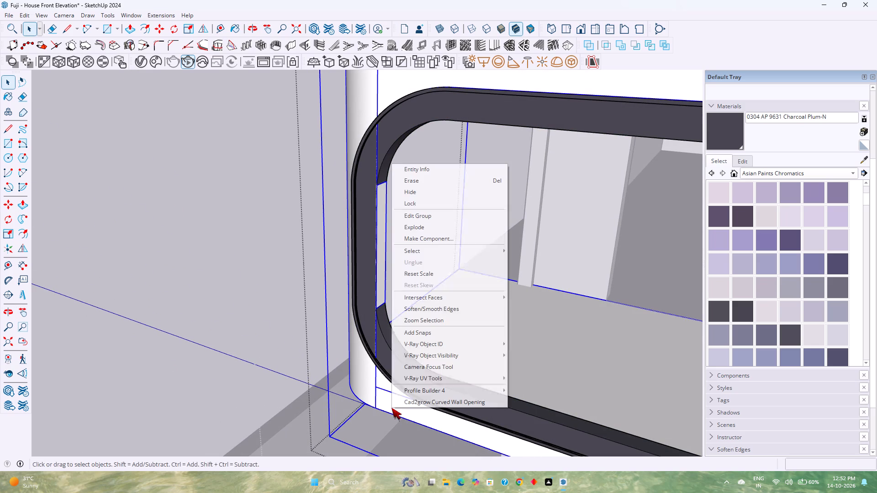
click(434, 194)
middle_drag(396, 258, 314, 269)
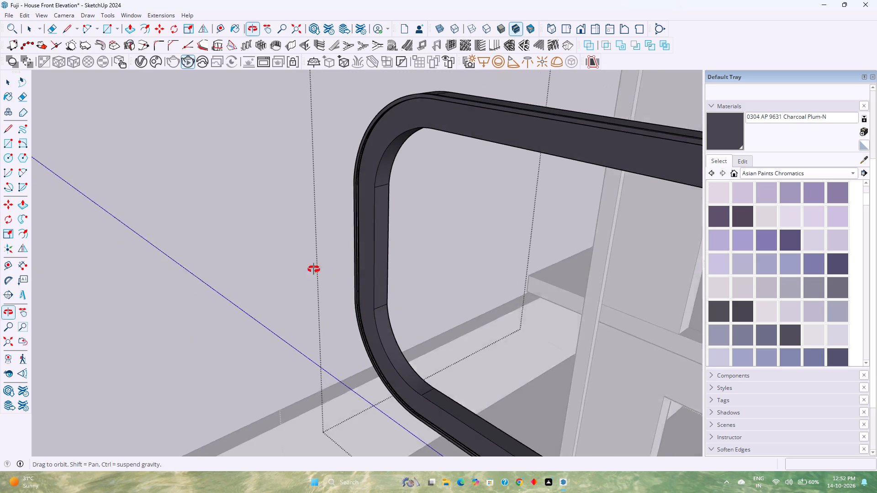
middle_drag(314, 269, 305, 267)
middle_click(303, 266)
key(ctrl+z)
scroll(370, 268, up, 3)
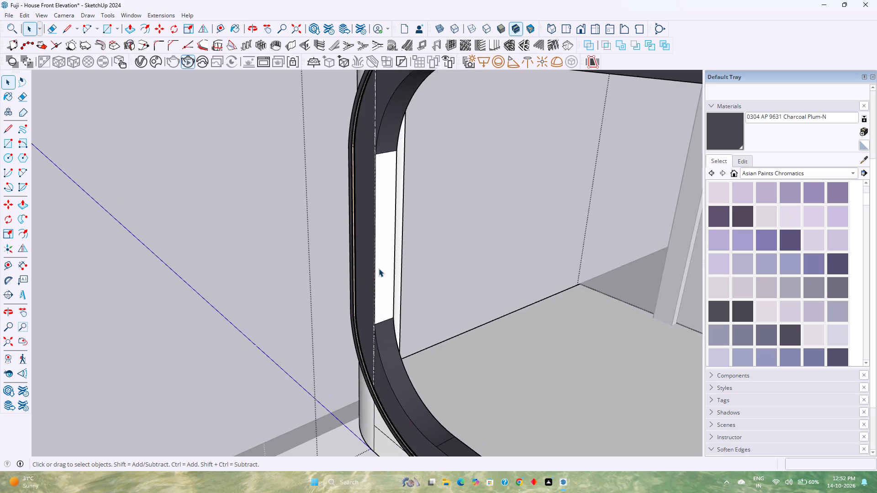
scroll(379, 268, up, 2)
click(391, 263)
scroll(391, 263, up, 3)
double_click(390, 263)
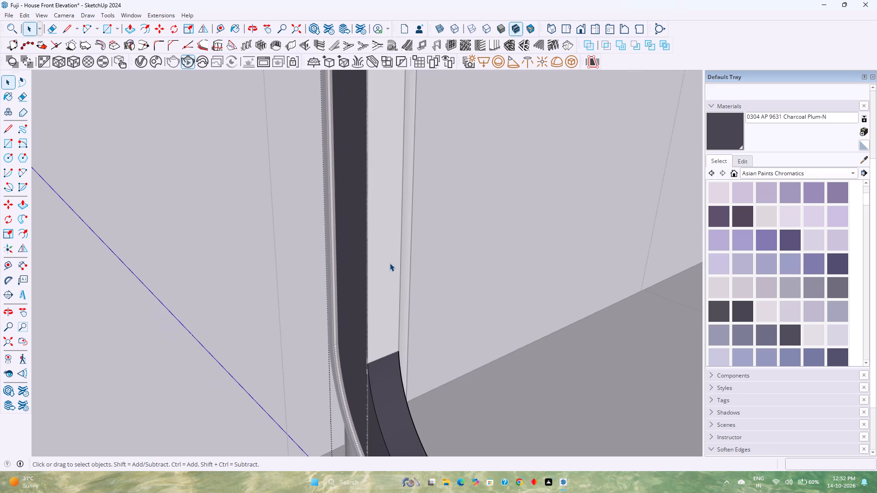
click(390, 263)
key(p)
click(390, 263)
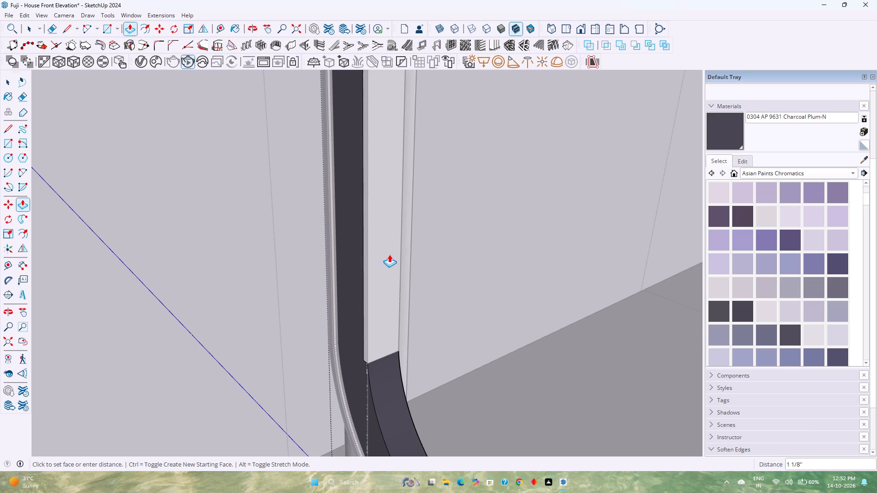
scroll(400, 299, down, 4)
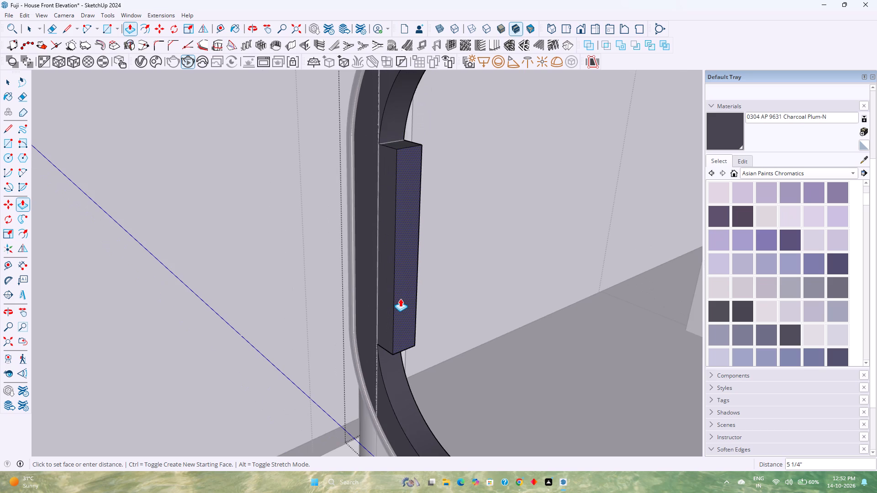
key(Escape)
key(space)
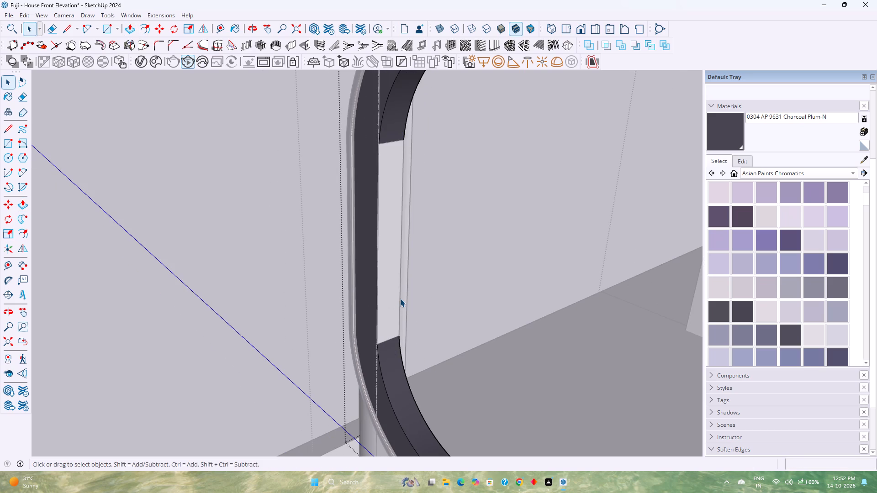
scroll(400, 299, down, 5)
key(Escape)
Run a V-Ray interactive render of the balcony opening's vertical inner edge, inspect the white strip, and close the render.
middle_drag(398, 297, 431, 266)
middle_click(432, 265)
scroll(438, 257, down, 6)
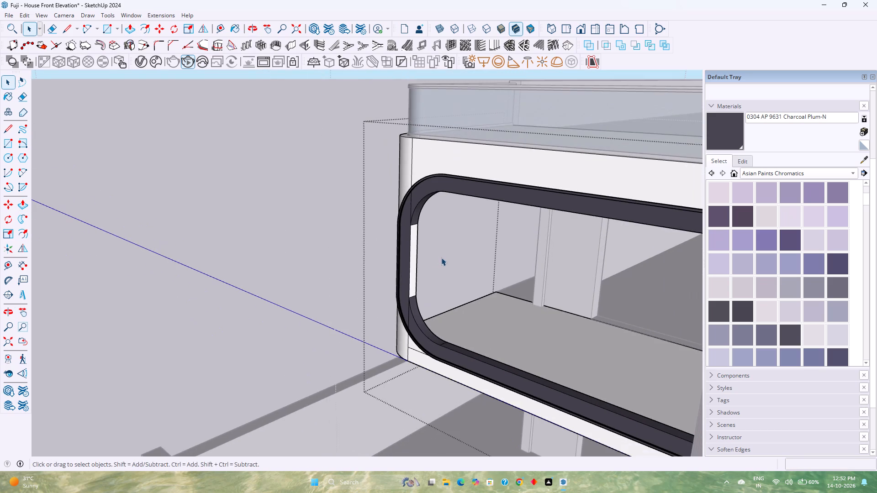
shift+middle_drag(445, 257, 380, 279)
scroll(361, 281, up, 10)
middle_drag(361, 281, 307, 296)
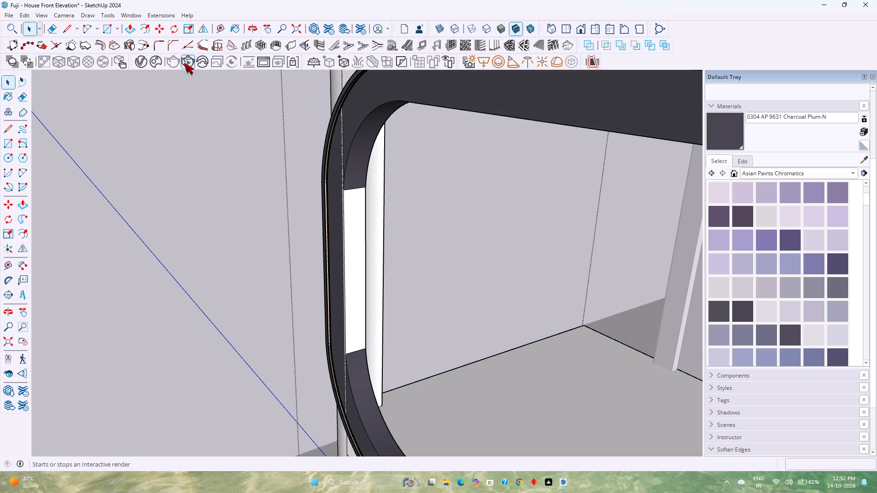
click(188, 62)
click(190, 64)
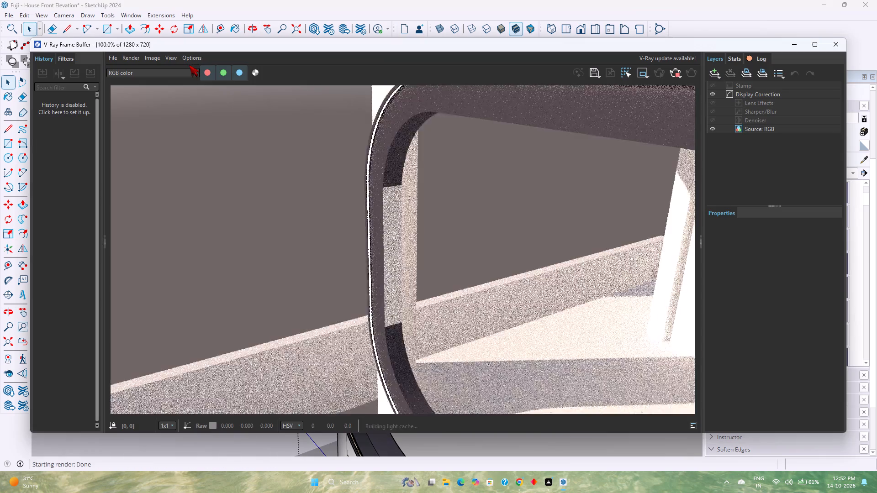
scroll(353, 205, down, 4)
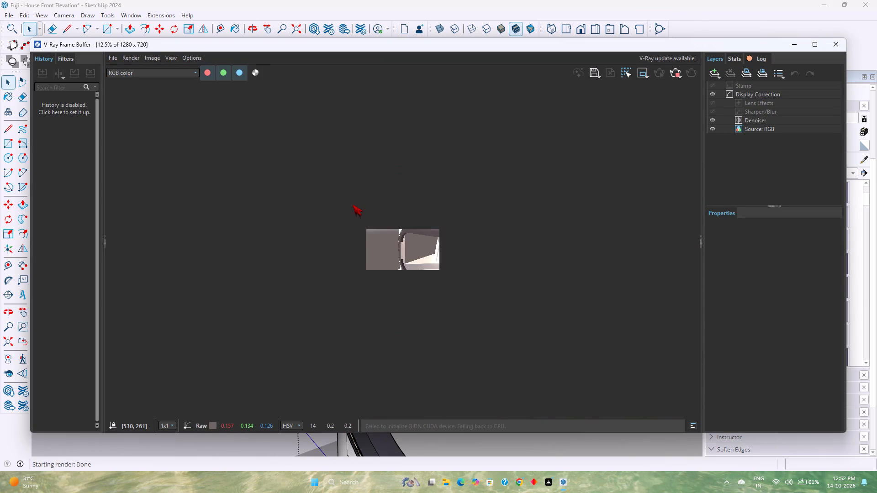
scroll(423, 269, up, 4)
scroll(404, 260, down, 2)
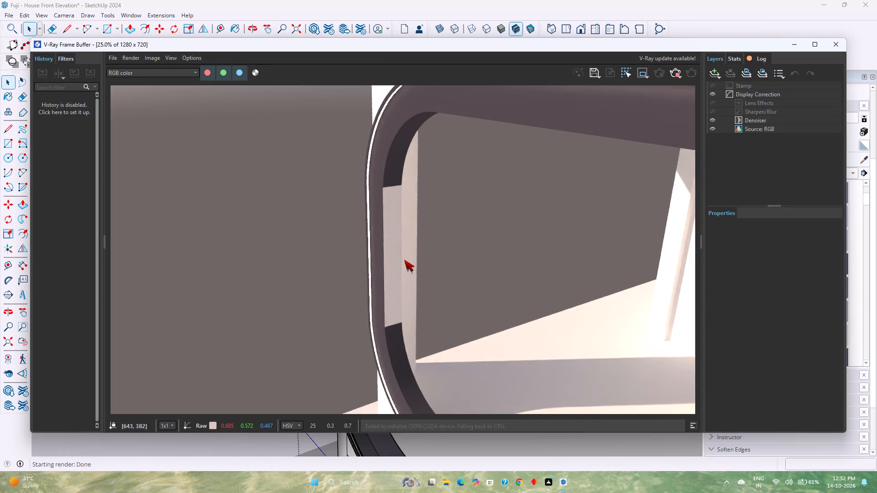
key(Escape)
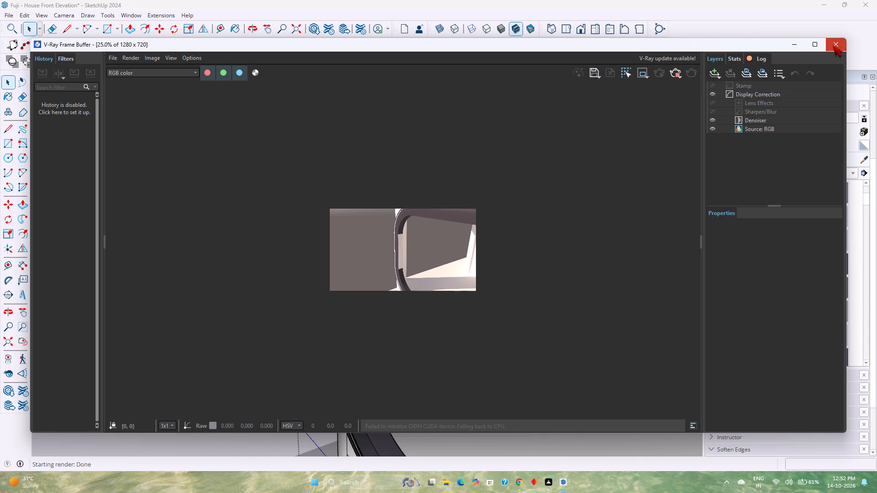
click(833, 45)
key(Escape)
scroll(405, 267, down, 4)
middle_drag(402, 267, 590, 200)
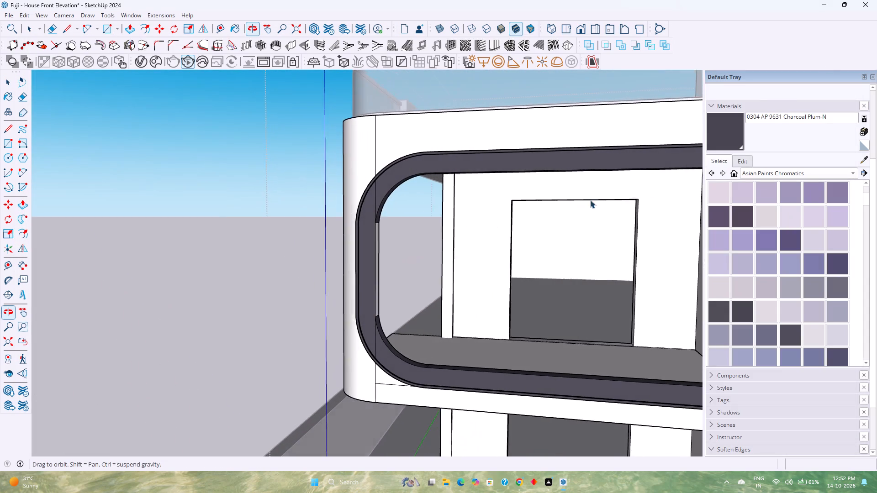
Examine the vertical inner edge of the rounded balcony opening from several angles, inside and outside.
middle_drag(590, 200, 590, 200)
middle_click(590, 200)
scroll(441, 296, up, 1)
shift+middle_drag(485, 288, 353, 279)
shift+middle_click(353, 279)
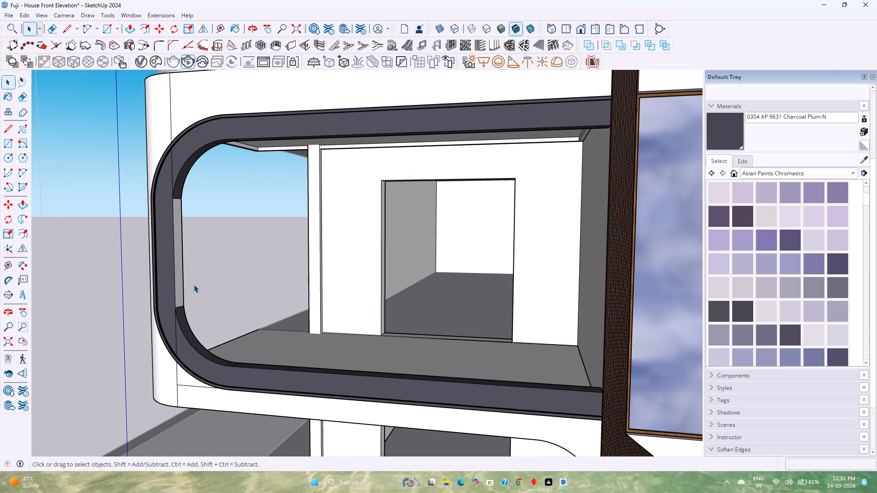
scroll(182, 308, up, 7)
middle_drag(174, 317, 233, 305)
middle_click(233, 305)
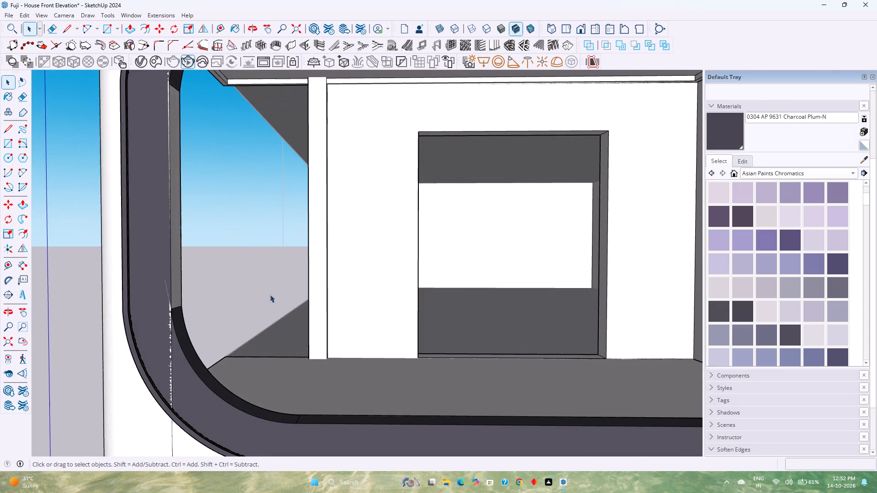
middle_drag(295, 288, 303, 288)
middle_click(303, 288)
scroll(301, 289, down, 4)
middle_drag(287, 194, 446, 320)
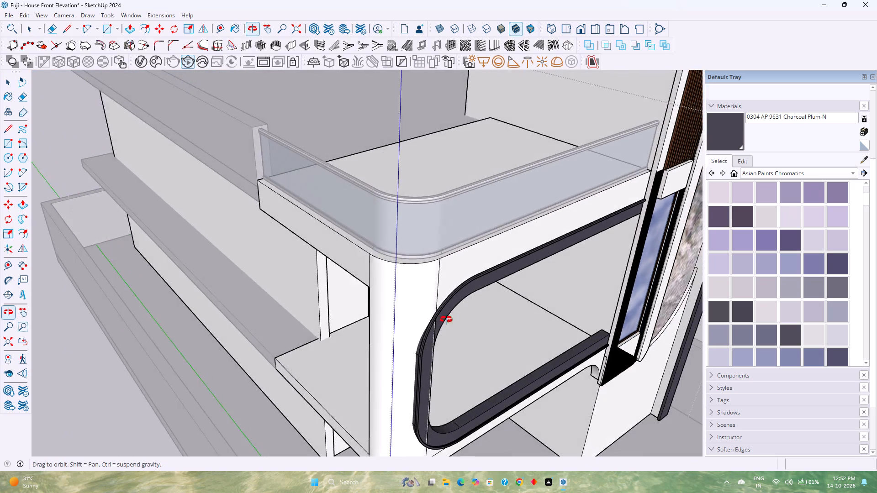
middle_drag(446, 320, 448, 319)
Open the balcony group, move the rounded charcoal frame 1" outward from the white wall face, and close the group.
scroll(481, 290, up, 3)
click(479, 280)
scroll(479, 280, up, 3)
double_click(479, 280)
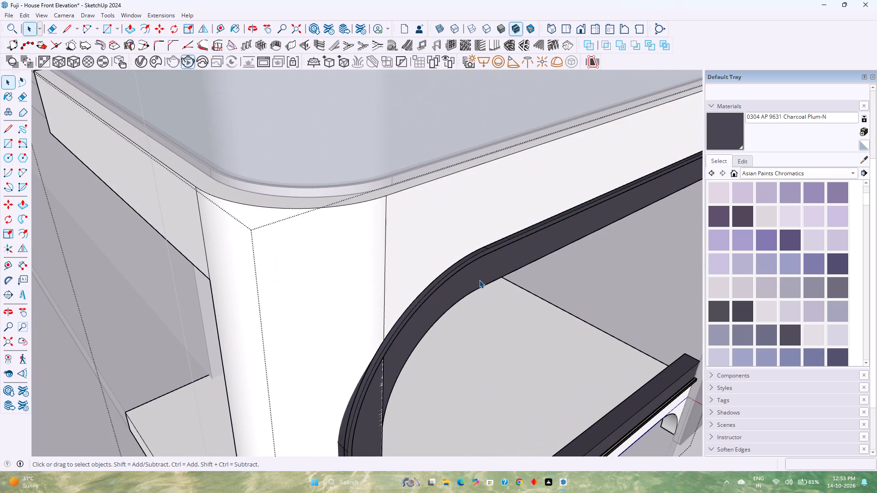
click(479, 280)
middle_drag(378, 306, 467, 282)
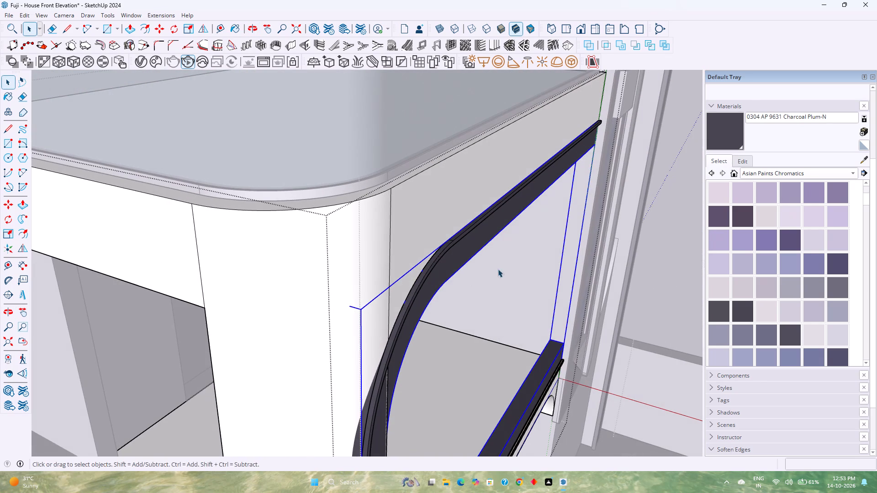
scroll(599, 137, up, 9)
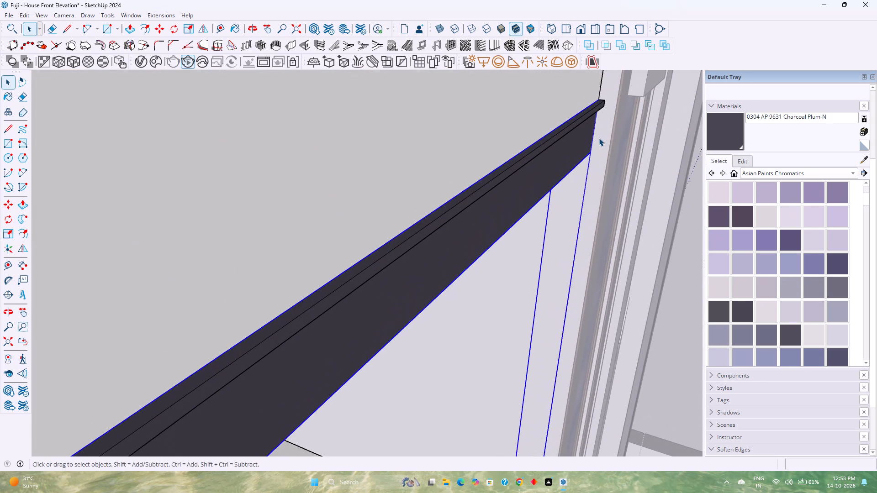
scroll(599, 138, up, 6)
key(m)
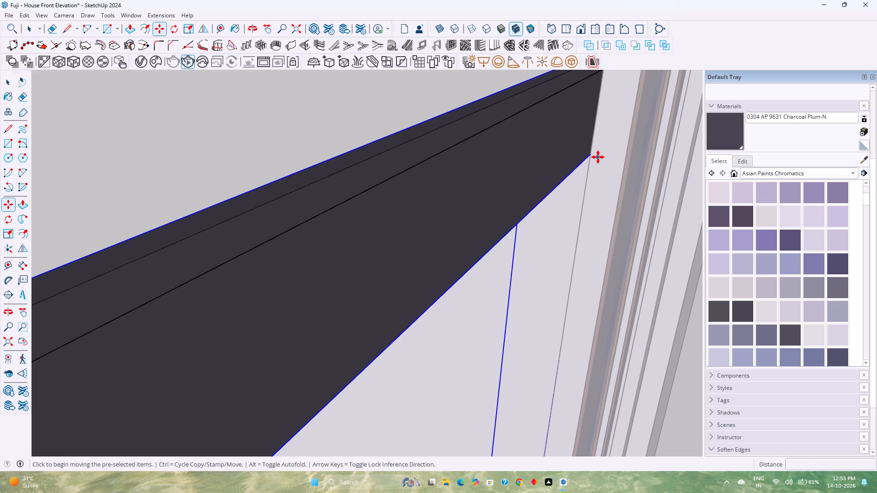
click(591, 155)
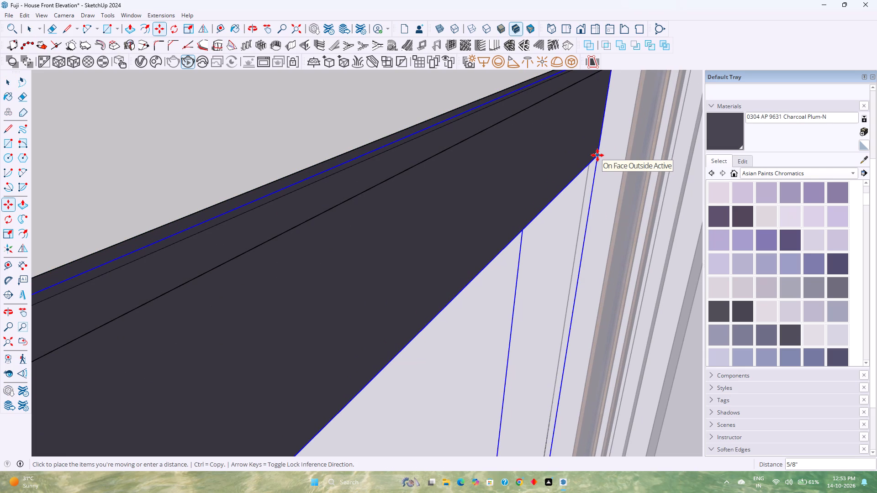
key(1)
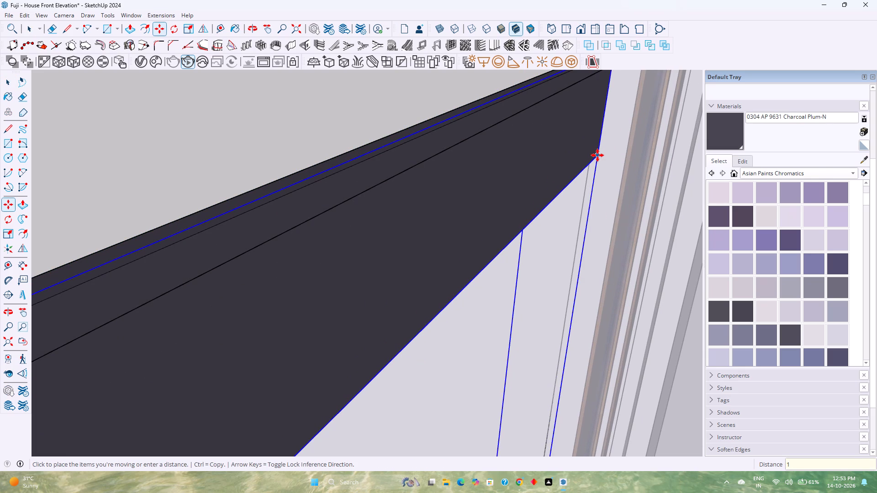
key(Return)
scroll(597, 155, down, 6)
key(space)
scroll(597, 155, down, 11)
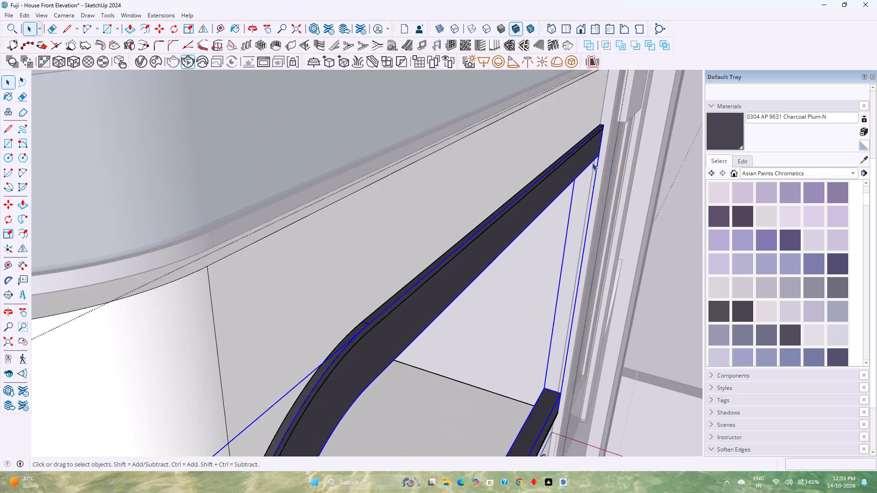
middle_drag(592, 163, 363, 150)
scroll(333, 146, down, 4)
middle_drag(256, 250, 151, 231)
middle_click(151, 231)
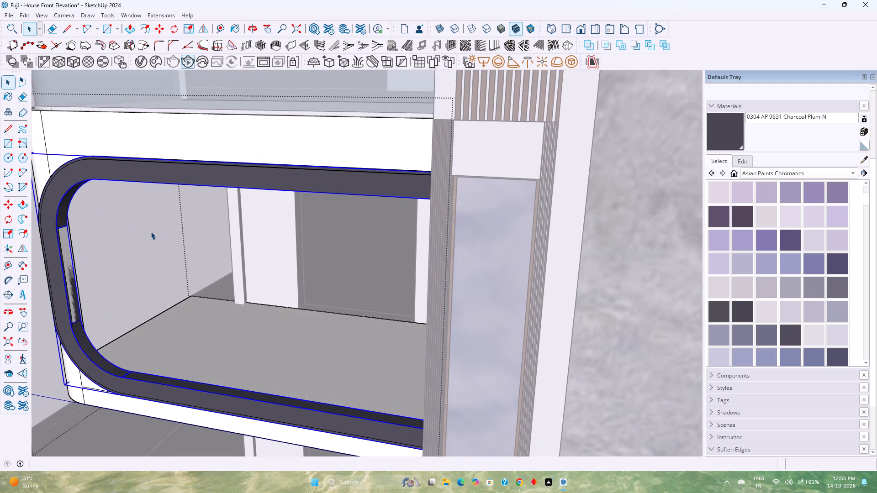
key(Escape)
shift+middle_drag(100, 278, 287, 243)
shift+middle_click(288, 243)
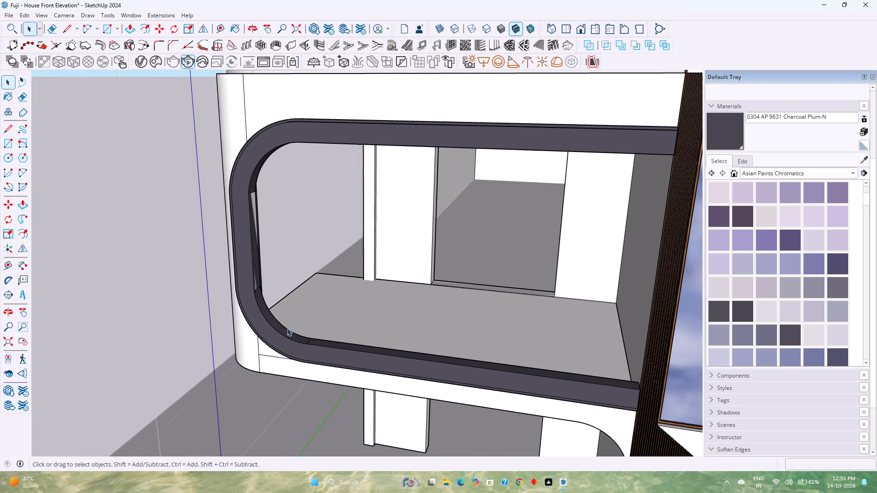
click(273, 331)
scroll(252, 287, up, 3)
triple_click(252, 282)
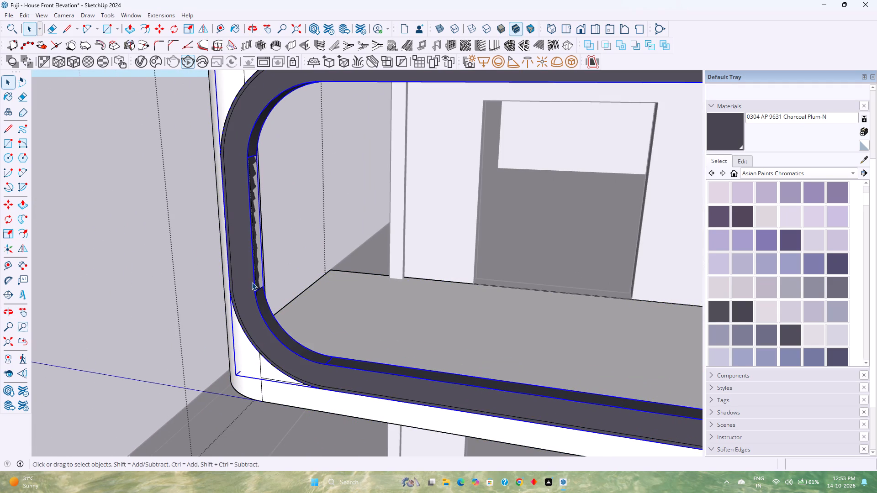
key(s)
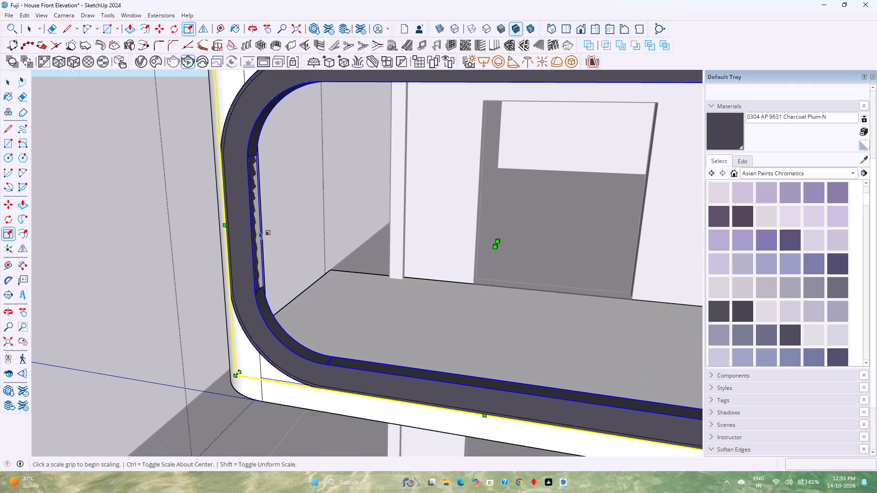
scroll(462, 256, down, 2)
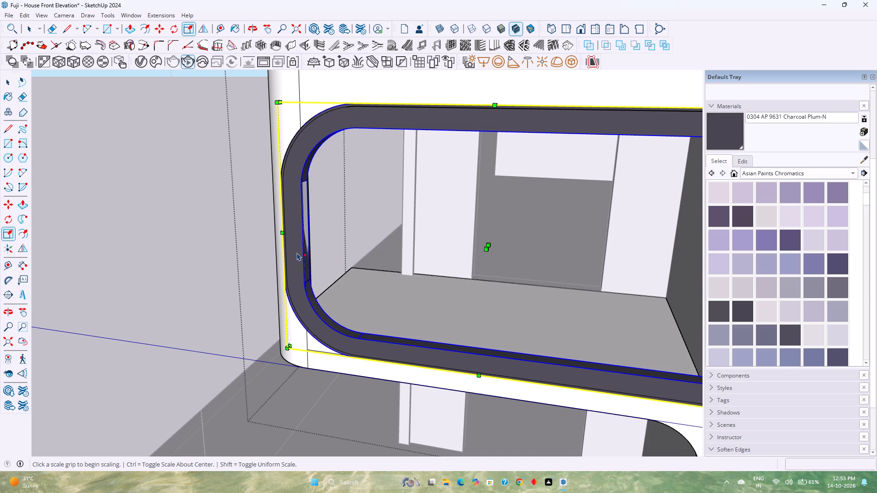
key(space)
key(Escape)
Open the rounded charcoal frame nested inside the balcony group for editing.
scroll(306, 257, up, 2)
middle_drag(313, 281, 263, 285)
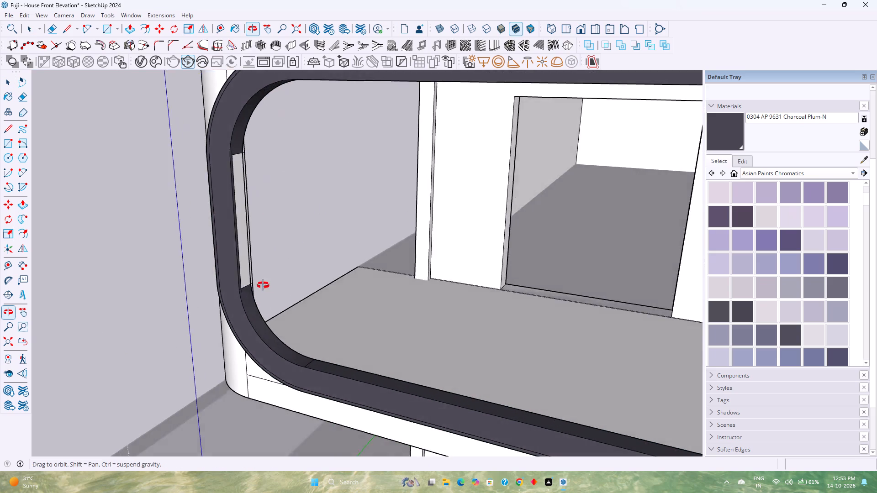
middle_drag(263, 285, 228, 298)
middle_click(228, 298)
double_click(196, 311)
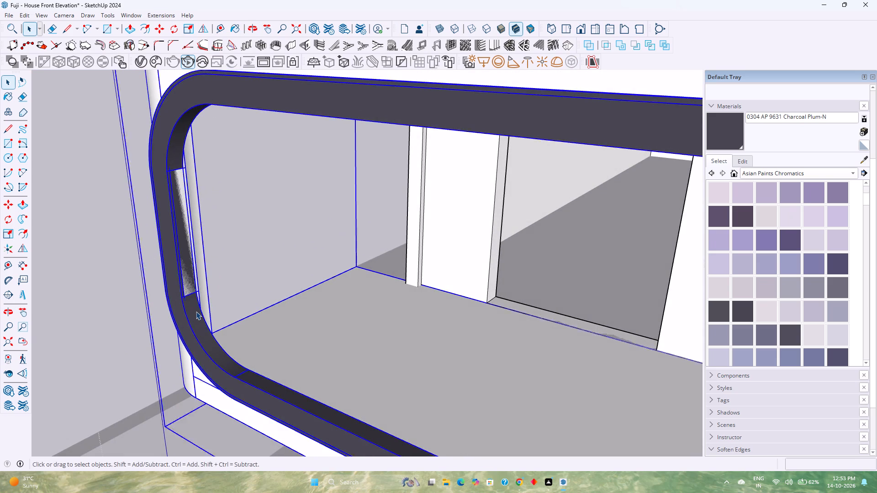
scroll(189, 308, up, 2)
click(189, 307)
scroll(189, 305, up, 5)
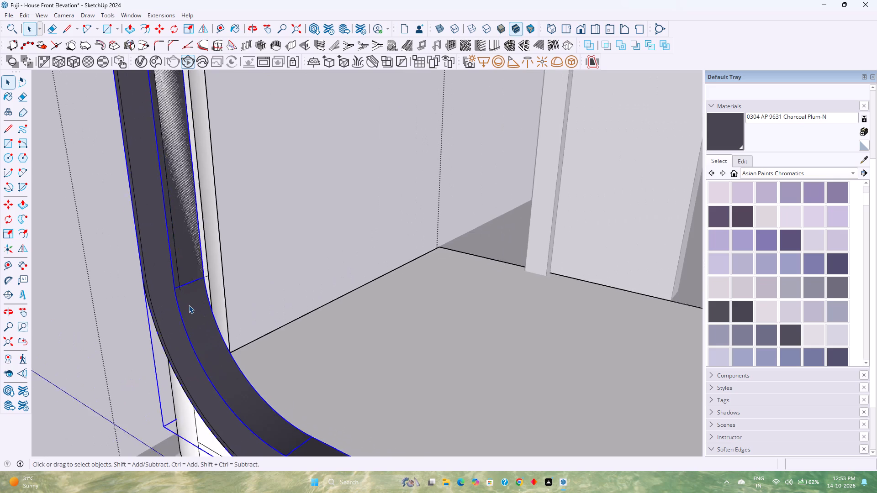
scroll(189, 305, up, 1)
middle_drag(189, 305, 19, 331)
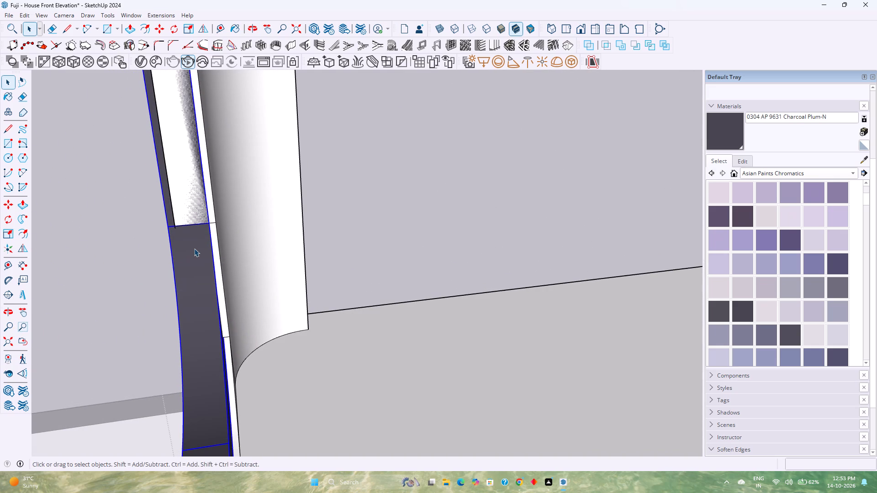
double_click(206, 284)
scroll(206, 284, down, 1)
middle_drag(206, 284, 448, 300)
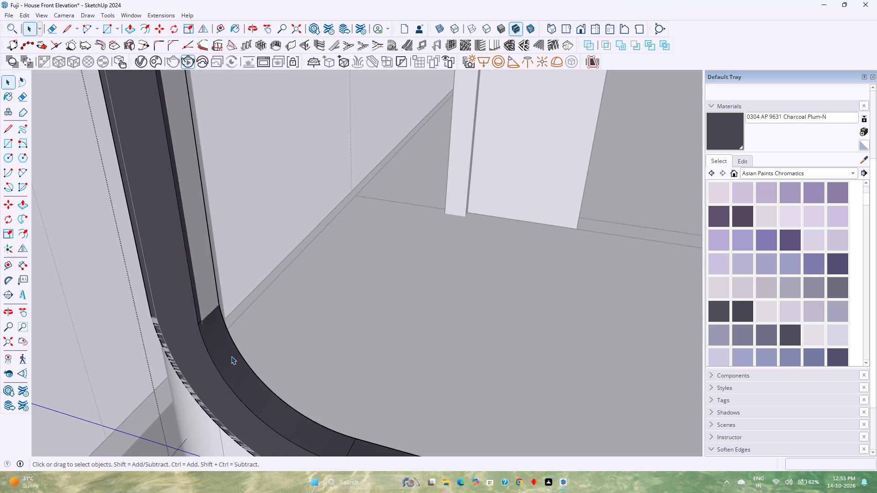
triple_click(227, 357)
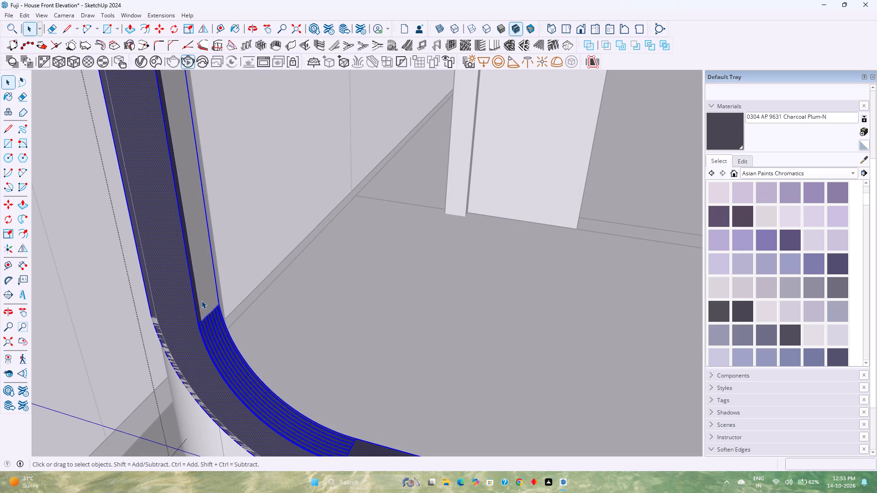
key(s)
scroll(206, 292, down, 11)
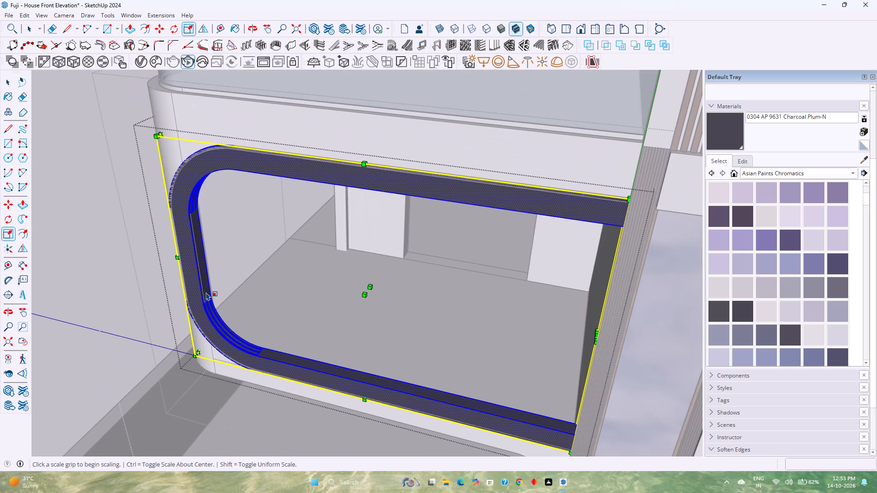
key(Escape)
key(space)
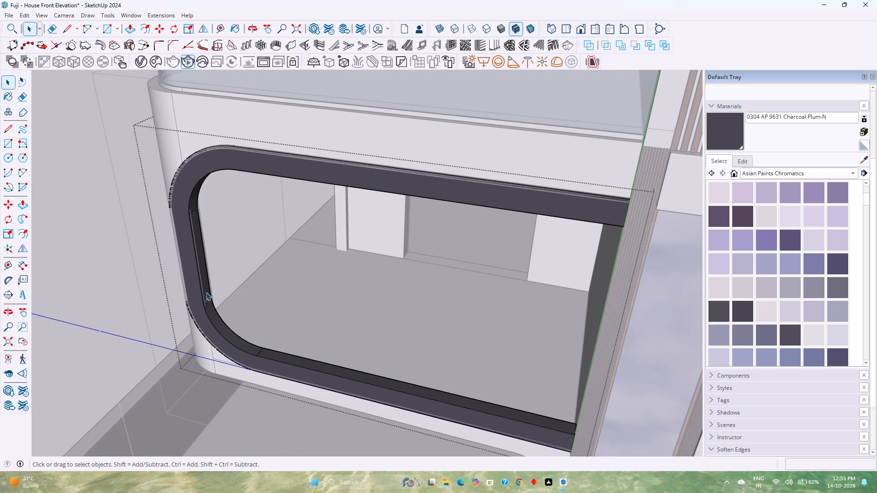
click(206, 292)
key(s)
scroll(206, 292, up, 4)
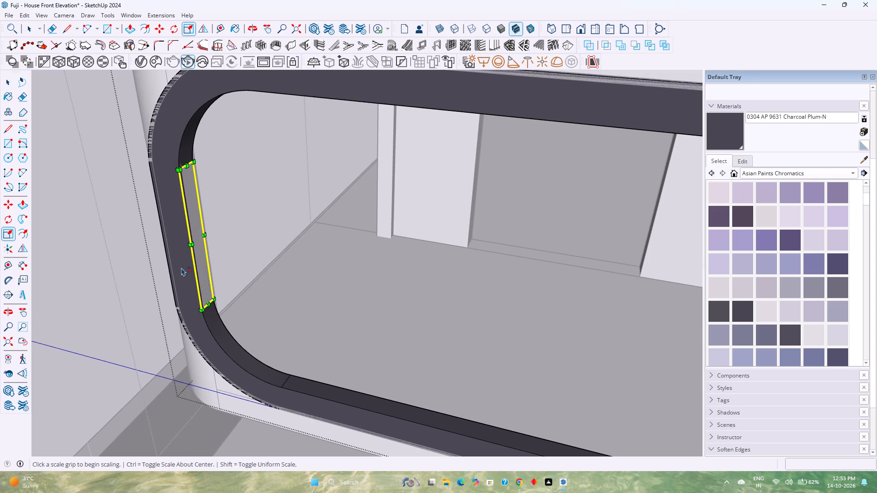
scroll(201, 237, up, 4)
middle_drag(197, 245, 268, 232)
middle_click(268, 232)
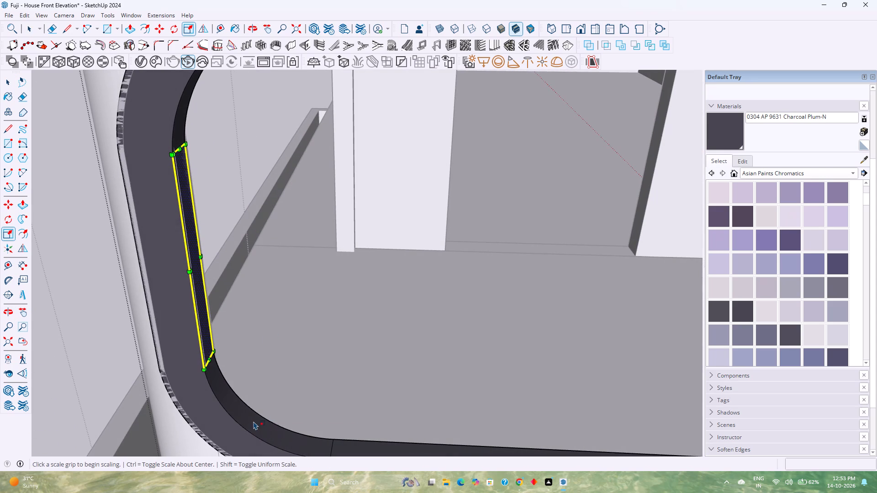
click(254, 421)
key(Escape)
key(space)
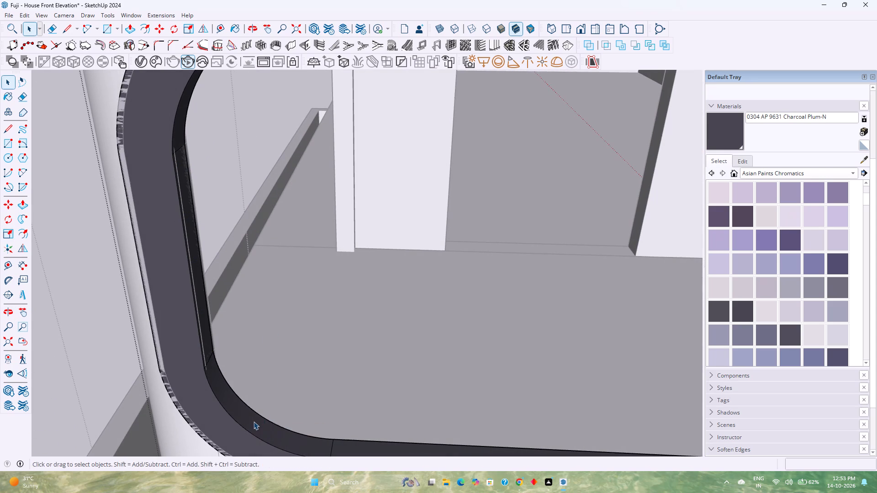
Select the inner faces around the rounded charcoal frame, scale them by 0.999 along the blue axis, and close the nested frame group.
click(254, 421)
scroll(267, 387, down, 1)
shift+middle_drag(267, 387, 246, 344)
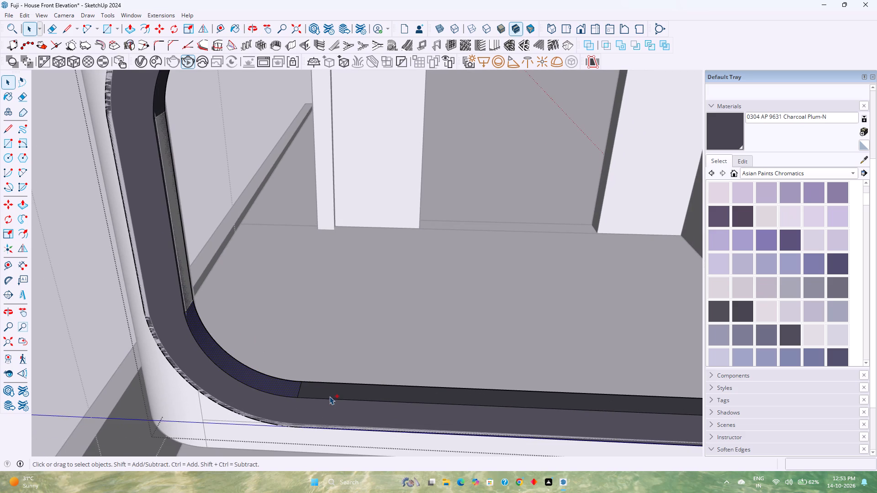
ctrl+click(331, 391)
scroll(331, 391, down, 3)
shift+middle_drag(317, 380, 334, 453)
scroll(225, 379, up, 3)
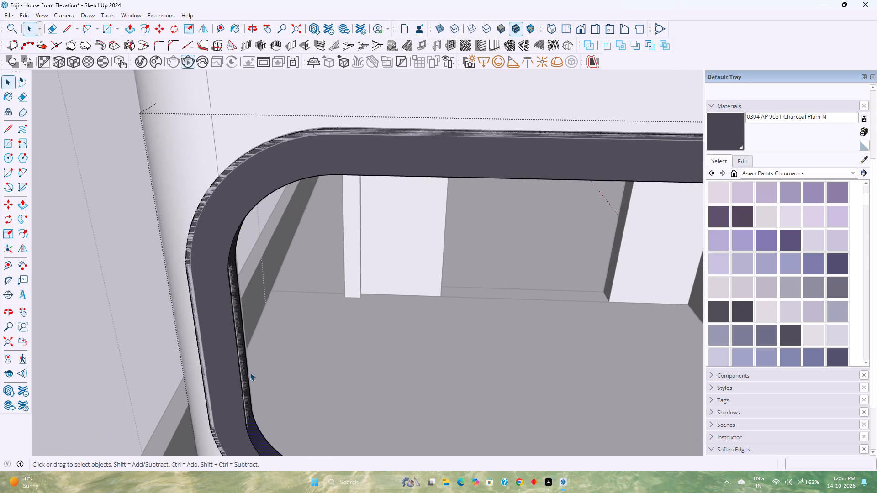
scroll(250, 372, up, 2)
ctrl+click(242, 377)
middle_drag(282, 370, 204, 390)
middle_click(203, 389)
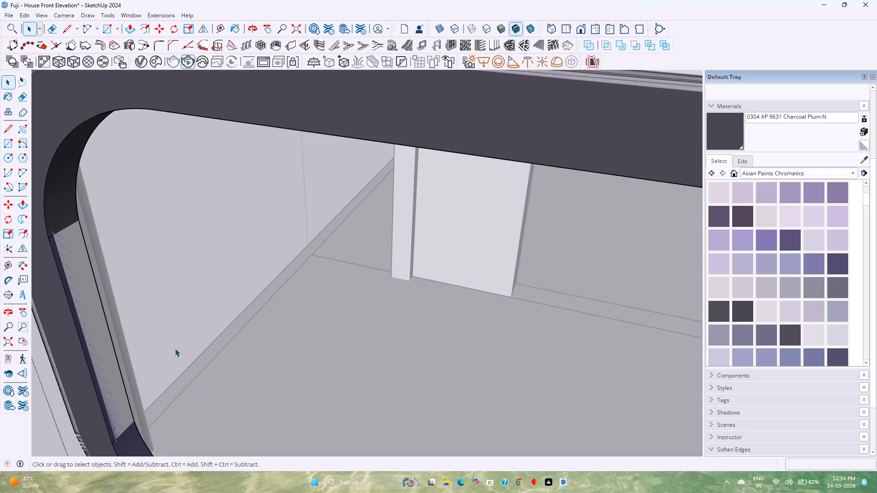
ctrl+click(61, 208)
scroll(61, 208, down, 2)
shift+middle_drag(111, 239, 162, 313)
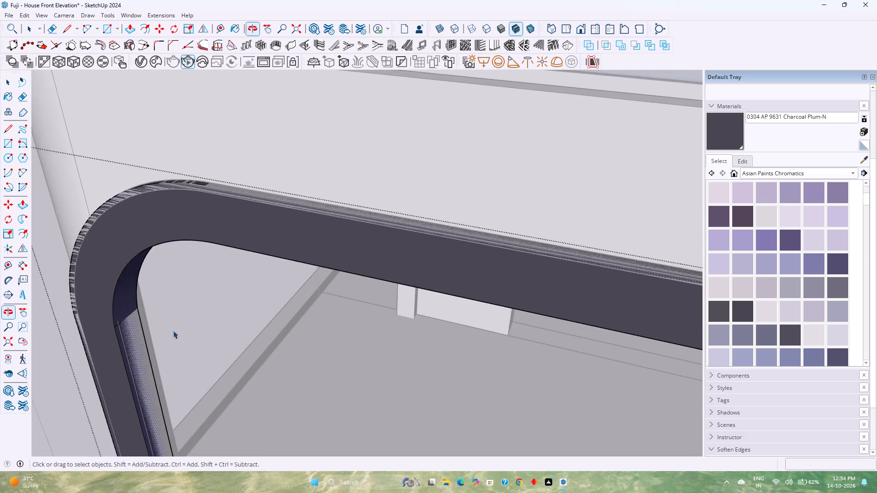
middle_drag(173, 330, 188, 281)
scroll(318, 246, down, 4)
middle_drag(334, 341, 323, 259)
shift+middle_drag(323, 259, 313, 388)
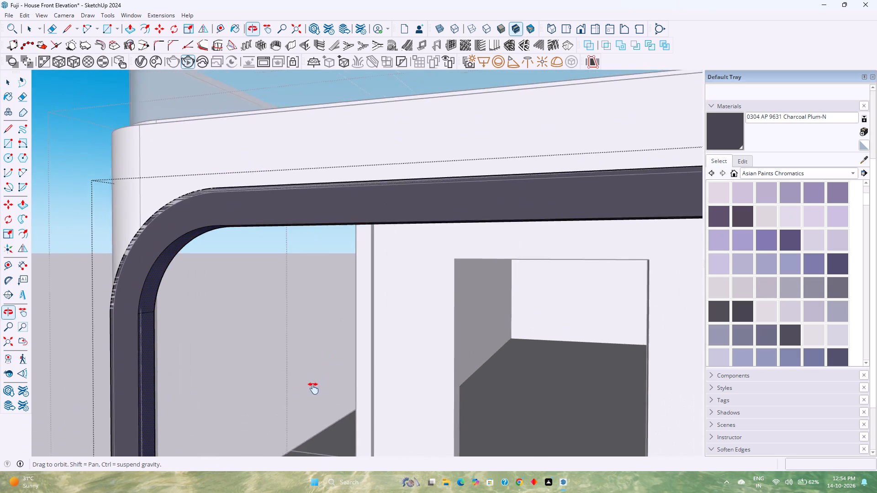
shift+middle_drag(313, 388, 310, 392)
middle_drag(296, 358, 280, 331)
middle_click(280, 331)
scroll(317, 216, up, 4)
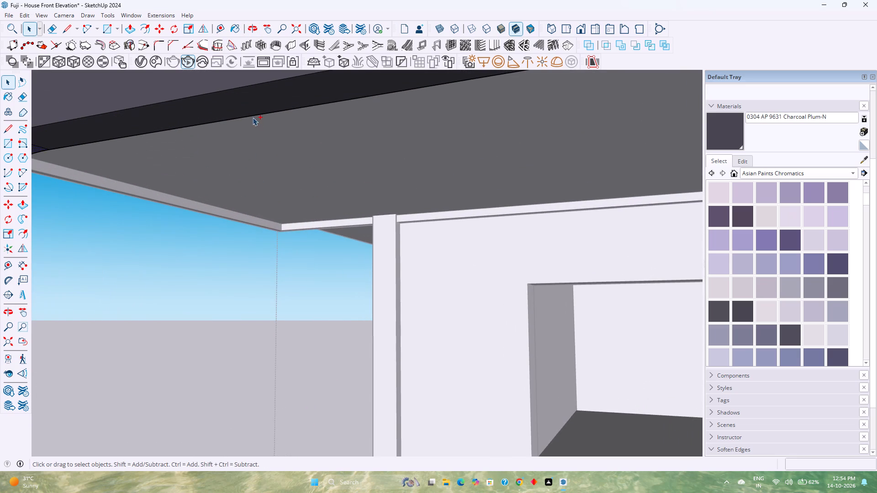
ctrl+click(252, 108)
scroll(254, 110, down, 7)
scroll(308, 190, down, 5)
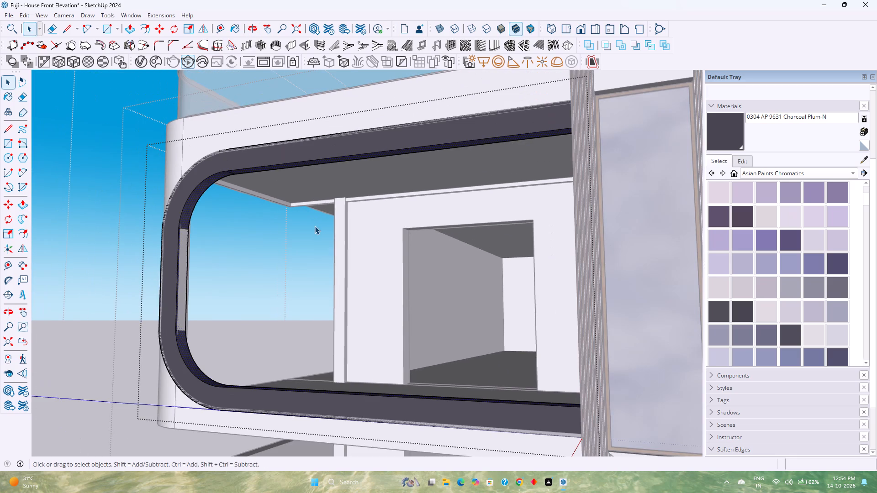
key(s)
scroll(195, 280, up, 2)
middle_drag(193, 280, 195, 280)
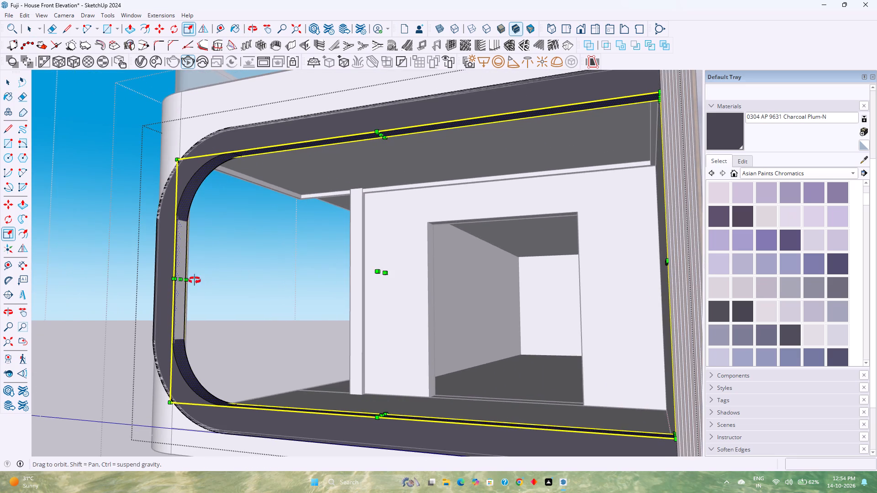
middle_drag(195, 280, 206, 316)
scroll(199, 320, up, 6)
click(195, 323)
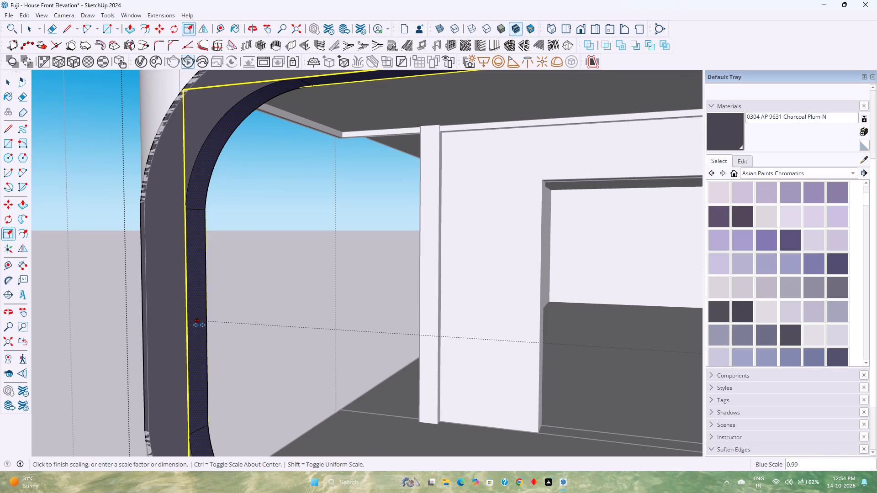
scroll(190, 325, up, 3)
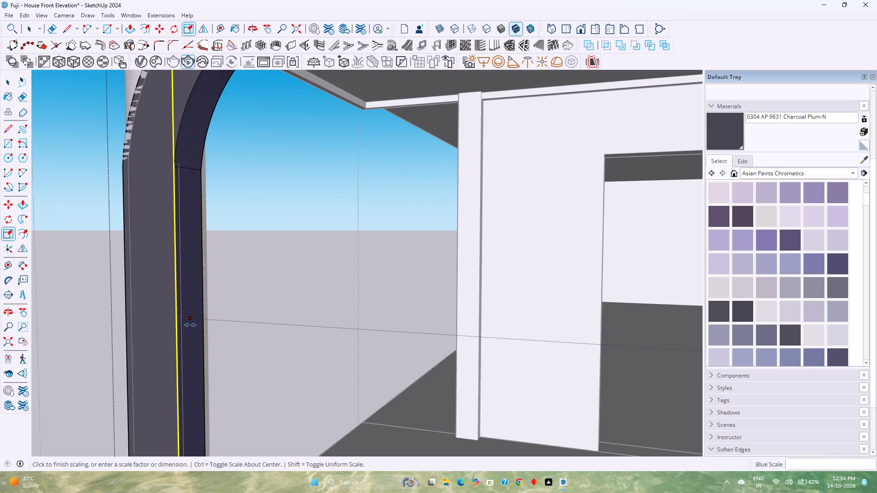
scroll(190, 325, up, 2)
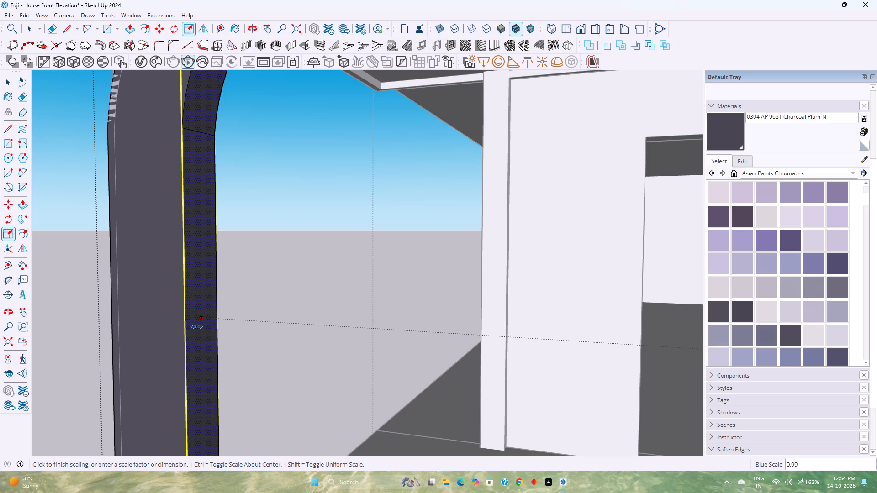
text(0.)
text(999)
key(Return)
key(space)
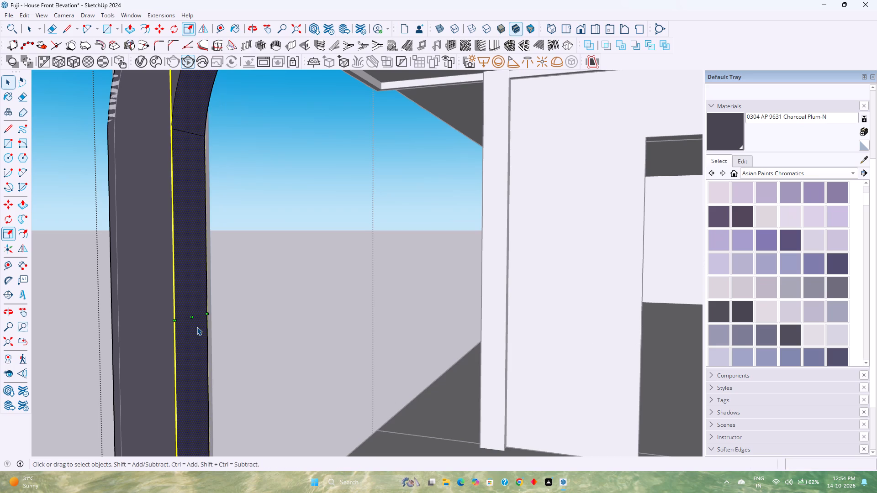
scroll(197, 327, down, 11)
middle_drag(197, 327, 154, 339)
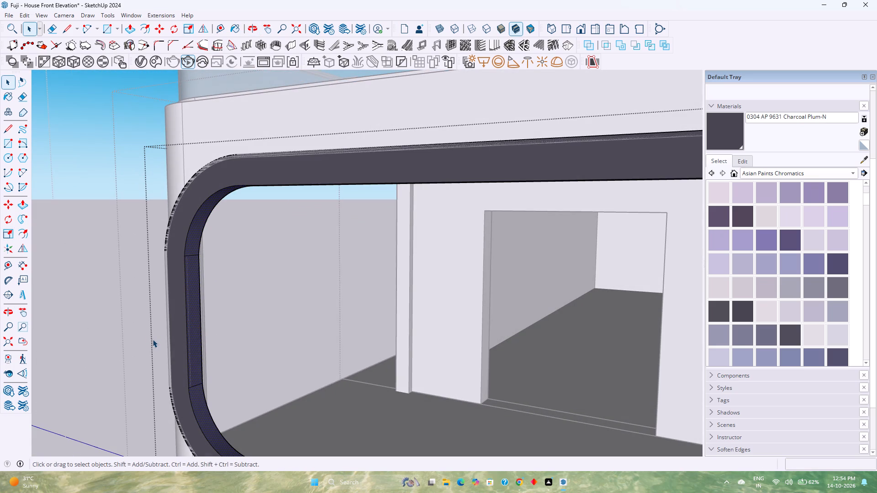
key(Escape)
Move the rounded charcoal frame 1" back towards the balcony wall, inspect its fit around the opening, and close the balcony group.
middle_drag(176, 336, 222, 361)
middle_click(222, 361)
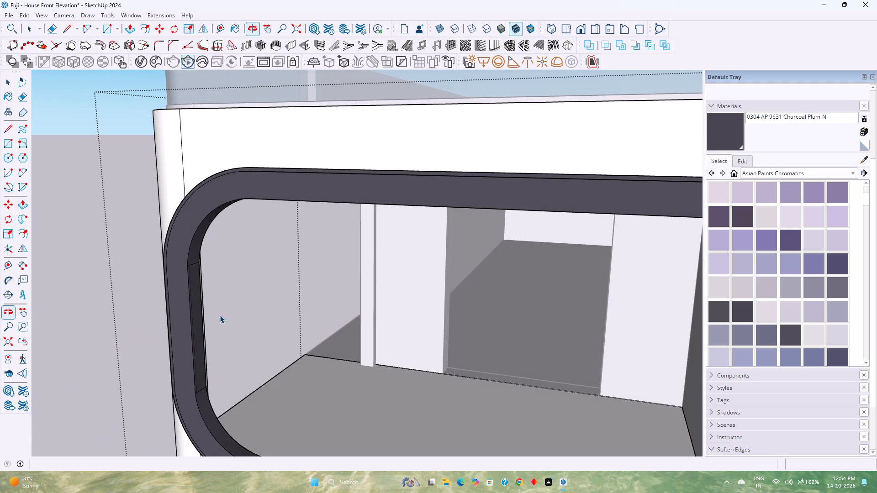
scroll(198, 232, down, 1)
middle_drag(198, 232, 512, 269)
scroll(467, 197, up, 5)
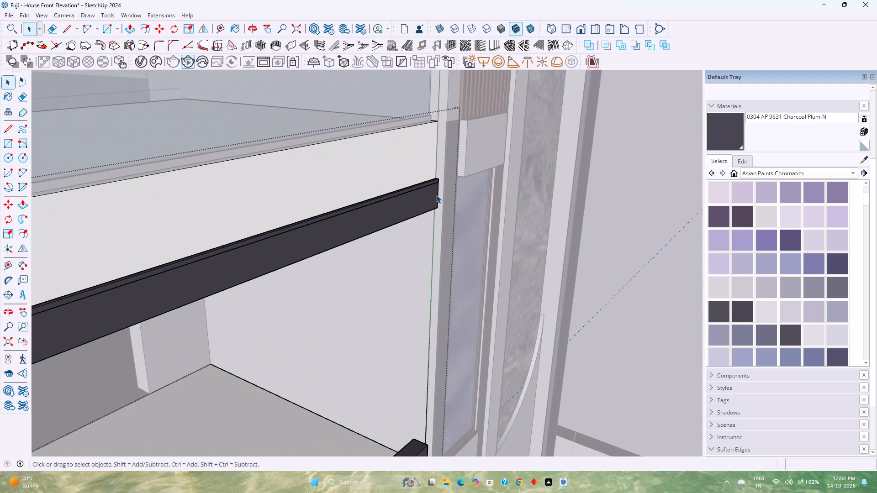
click(436, 195)
scroll(436, 195, up, 13)
key(m)
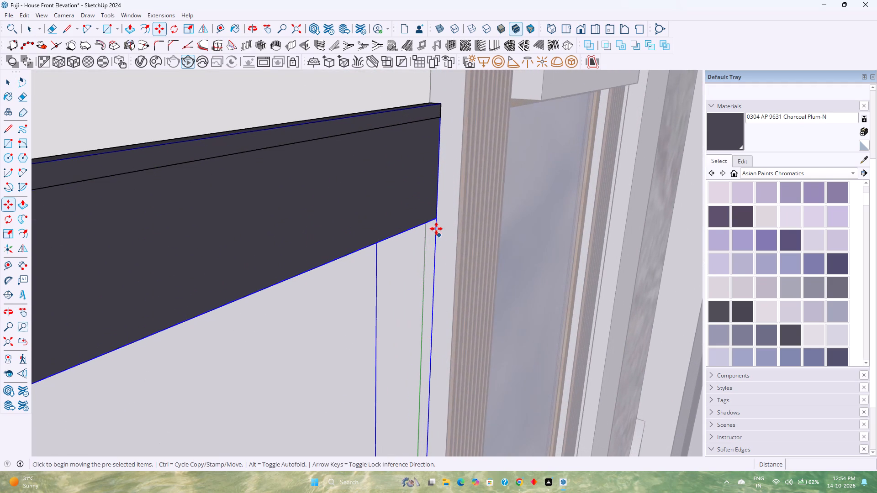
scroll(436, 228, up, 5)
click(437, 216)
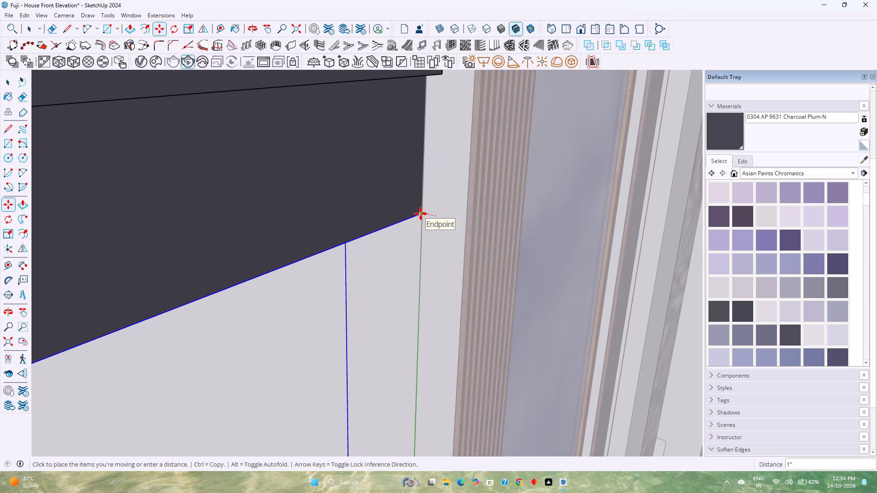
key(1)
key(Return)
key(space)
scroll(421, 214, down, 7)
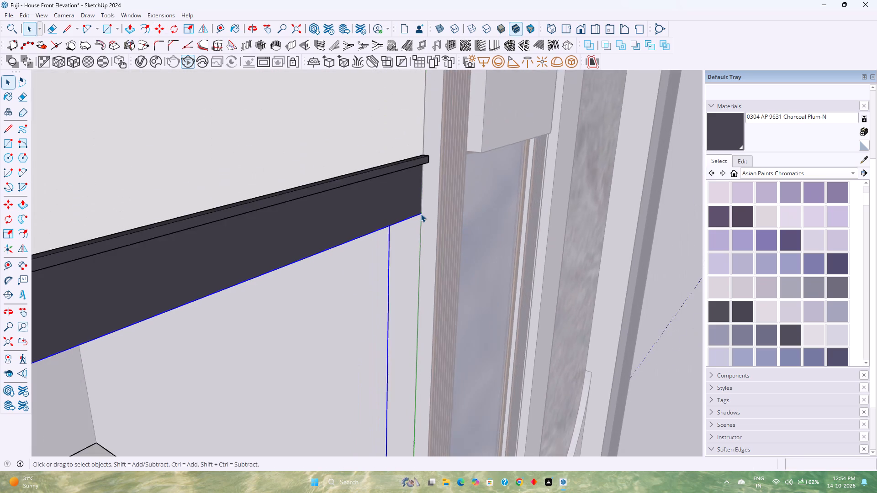
scroll(421, 214, down, 9)
middle_drag(417, 239, 330, 249)
middle_click(328, 249)
scroll(323, 249, down, 4)
shift+middle_drag(289, 266, 476, 220)
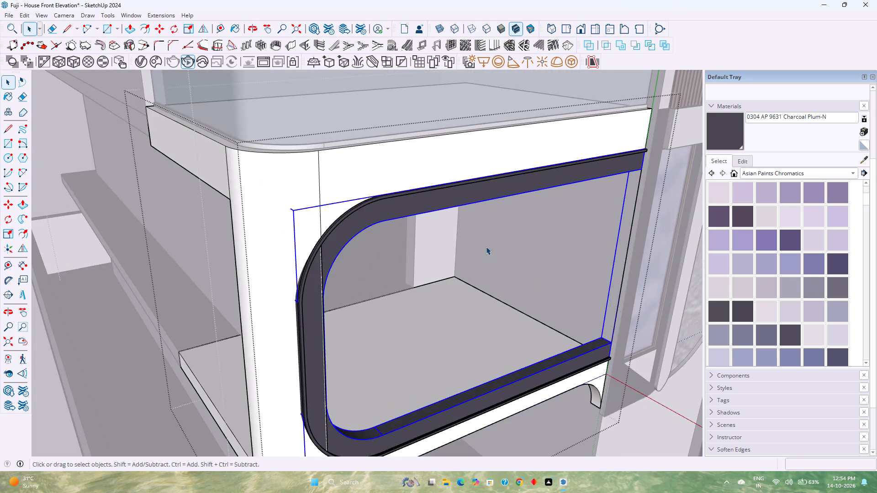
middle_drag(486, 246, 357, 277)
shift+middle_drag(312, 269, 669, 136)
middle_drag(308, 262, 231, 261)
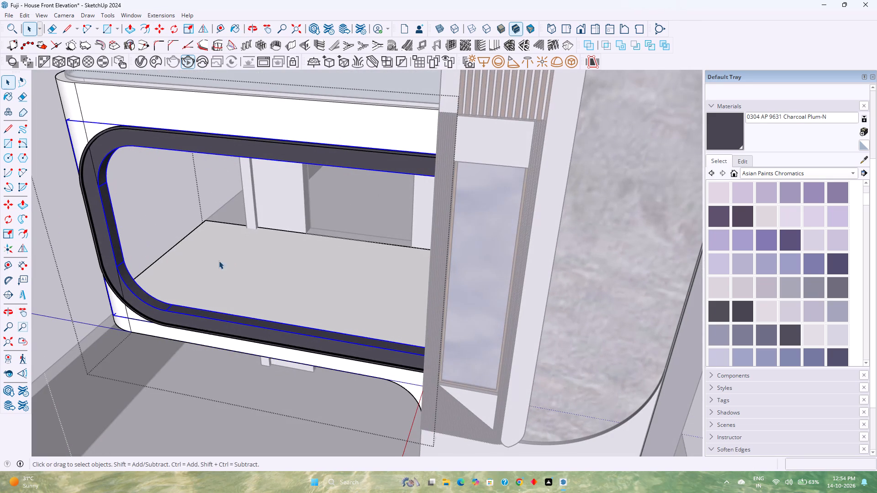
key(Escape)
middle_drag(195, 288, 323, 177)
middle_click(327, 175)
scroll(353, 170, down, 2)
middle_drag(373, 237, 351, 220)
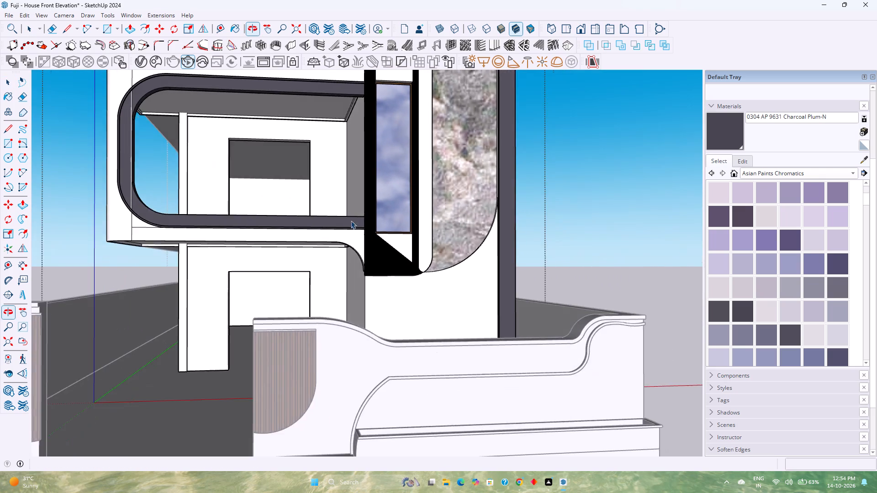
scroll(403, 205, down, 2)
key(Escape)
Set the model to the front view, frame the whole elevation, and save the file.
middle_drag(434, 190, 442, 231)
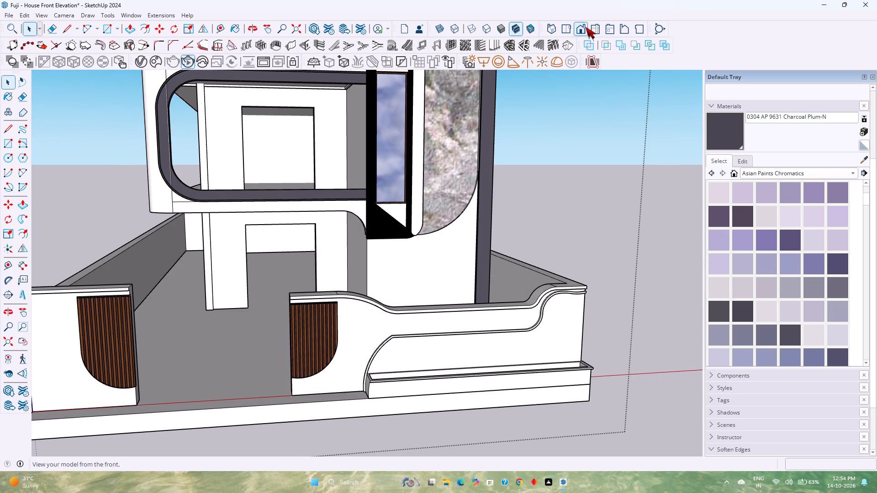
click(581, 28)
scroll(499, 160, down, 2)
shift+middle_drag(497, 169, 460, 343)
shift+middle_drag(463, 226, 435, 300)
middle_drag(431, 300, 437, 290)
shift+middle_drag(437, 290, 435, 273)
middle_click(435, 273)
key(ctrl+s)
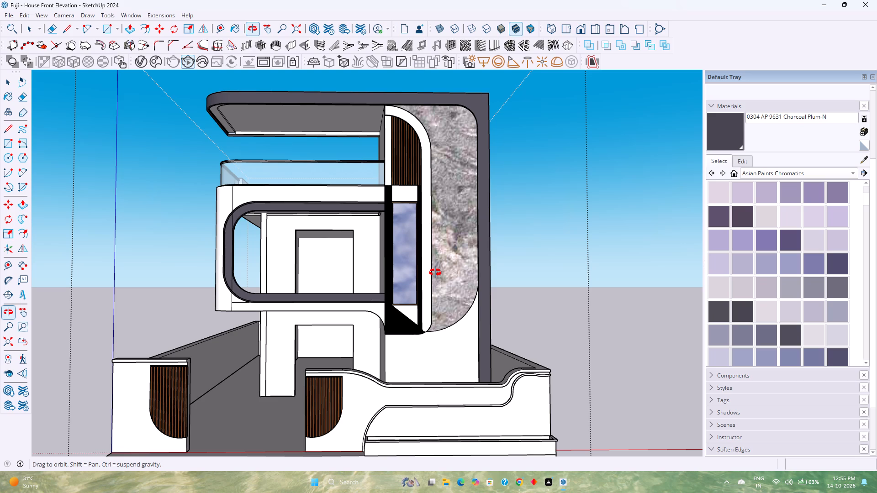
Examine the rounded upper corner of the charcoal balcony frame where the wall's vertical edge meets its front face.
scroll(357, 315, down, 2)
middle_drag(357, 315, 353, 320)
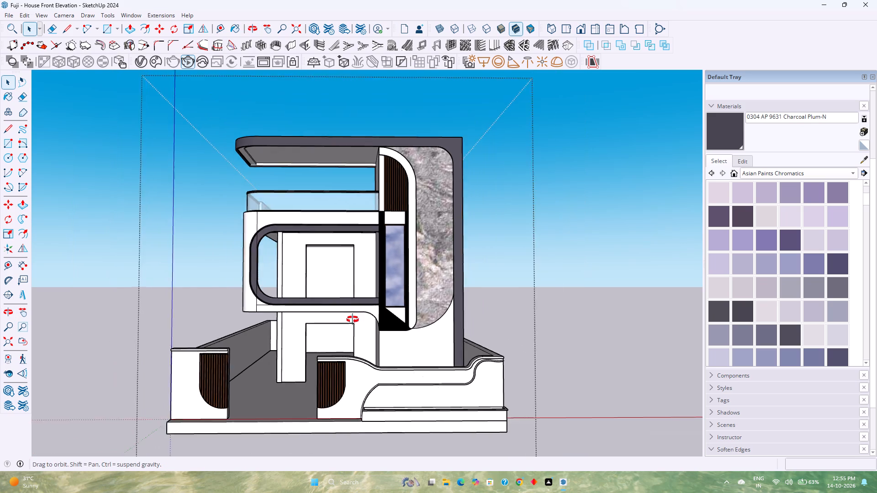
middle_drag(353, 320, 266, 368)
scroll(206, 253, up, 6)
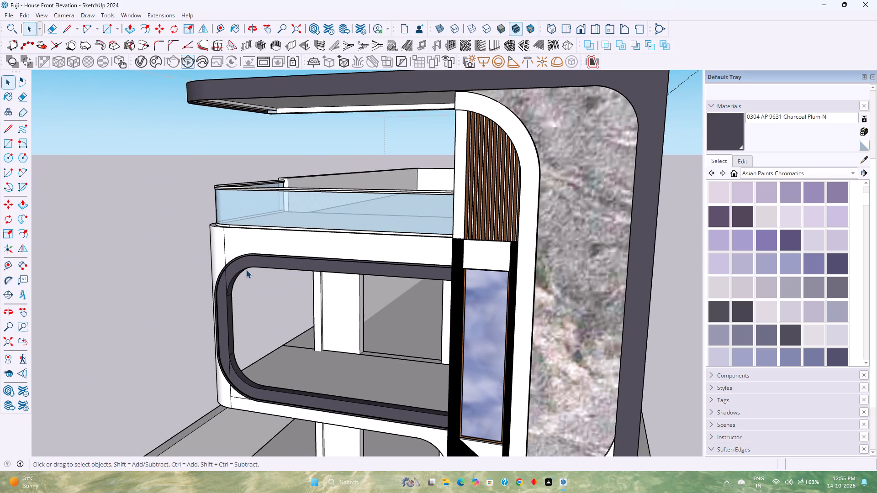
click(247, 266)
scroll(247, 266, up, 8)
double_click(246, 266)
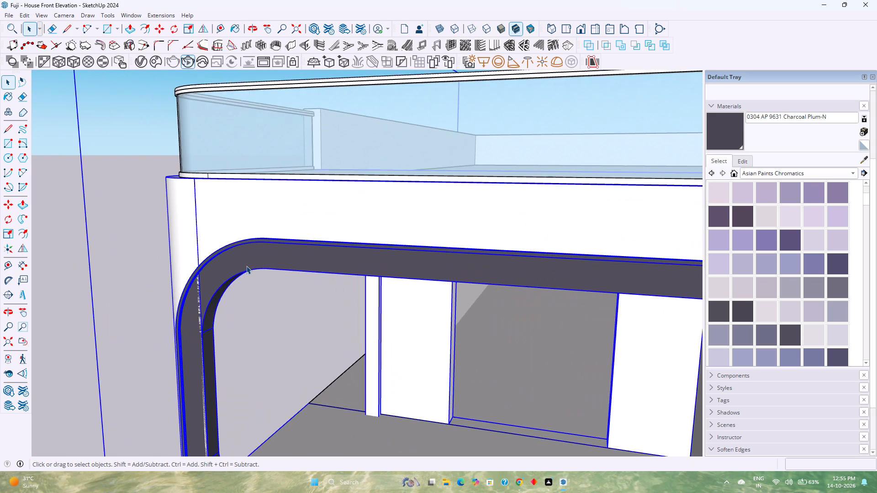
scroll(188, 287, up, 9)
click(210, 289)
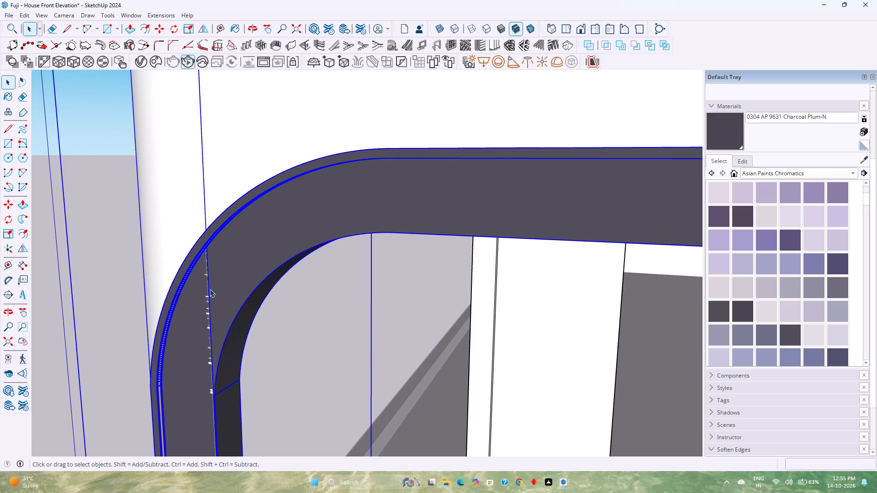
double_click(210, 289)
scroll(209, 289, up, 4)
click(209, 289)
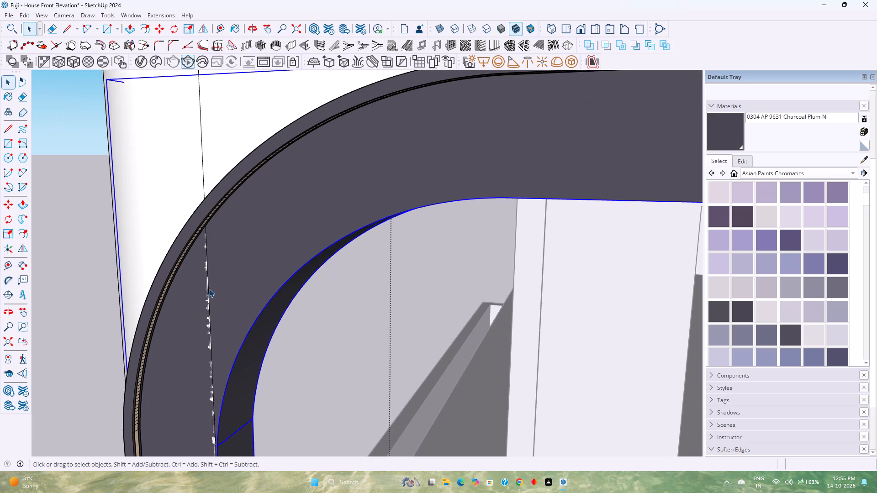
key(Escape)
click(417, 184)
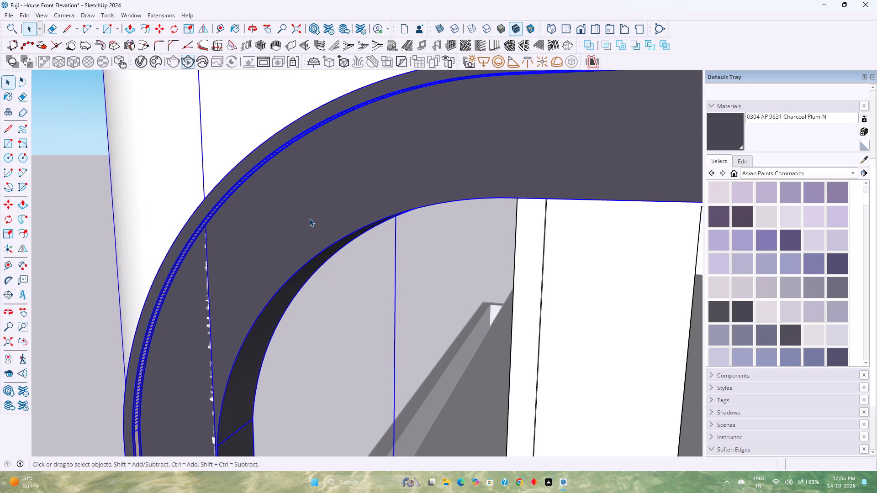
scroll(205, 259, up, 2)
middle_drag(205, 259, 35, 314)
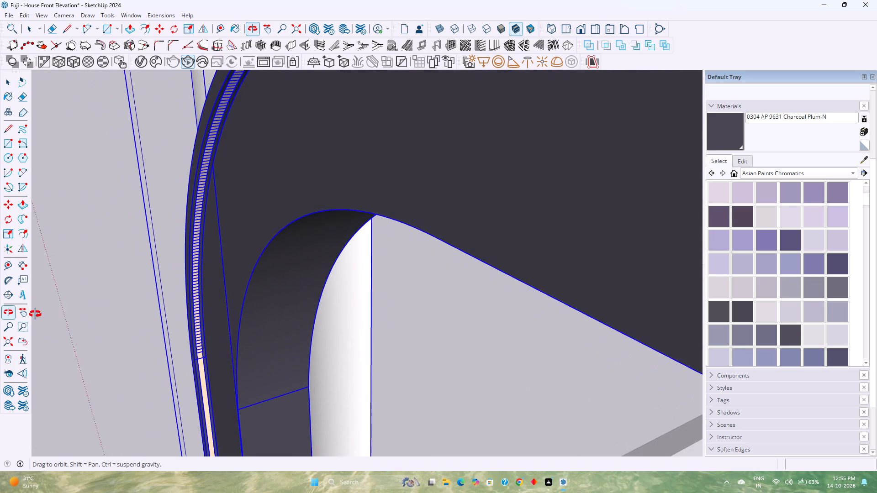
middle_drag(35, 315, 35, 310)
middle_drag(35, 314, 35, 315)
scroll(227, 286, down, 2)
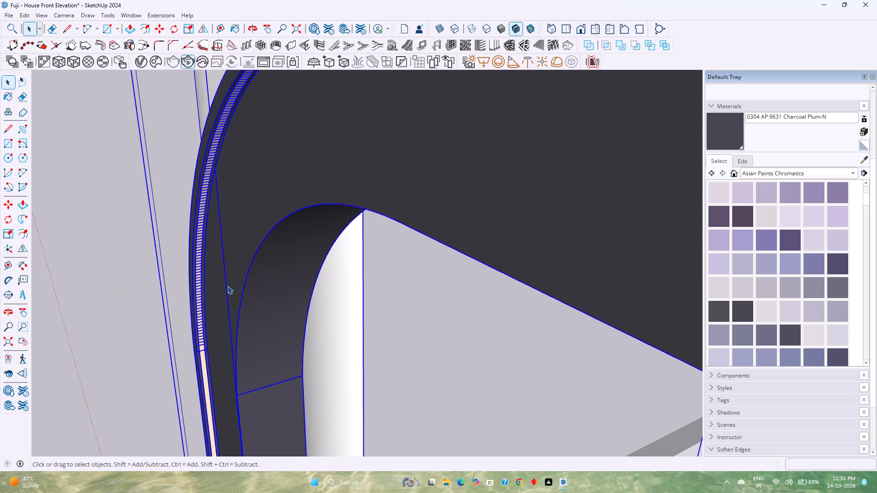
scroll(227, 286, down, 2)
Examine the rounded charcoal balcony frame's upper corner, its inner faces and the wall edge showing through, and close the nested frame group.
click(227, 286)
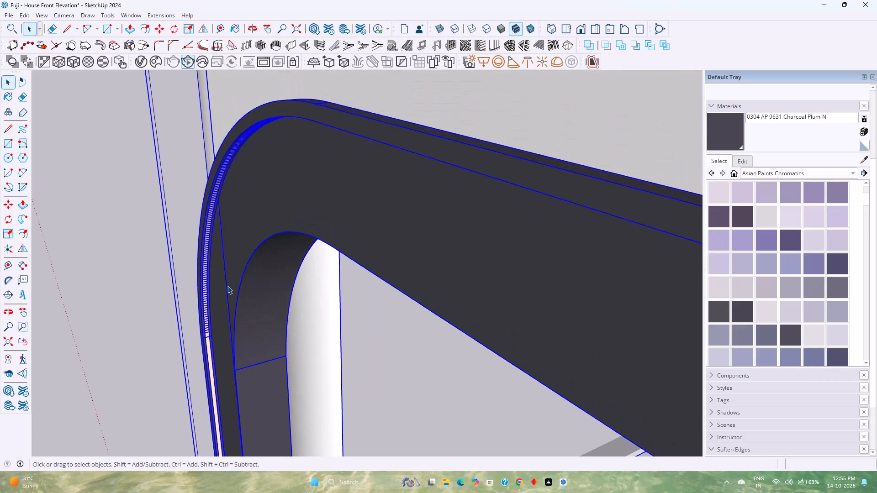
click(251, 269)
double_click(244, 270)
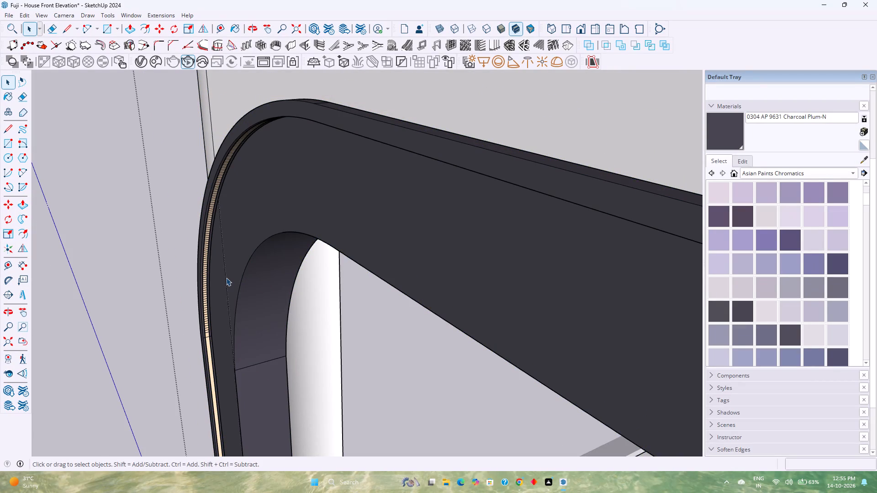
click(226, 278)
scroll(226, 278, up, 6)
middle_drag(226, 278, 357, 252)
middle_click(361, 250)
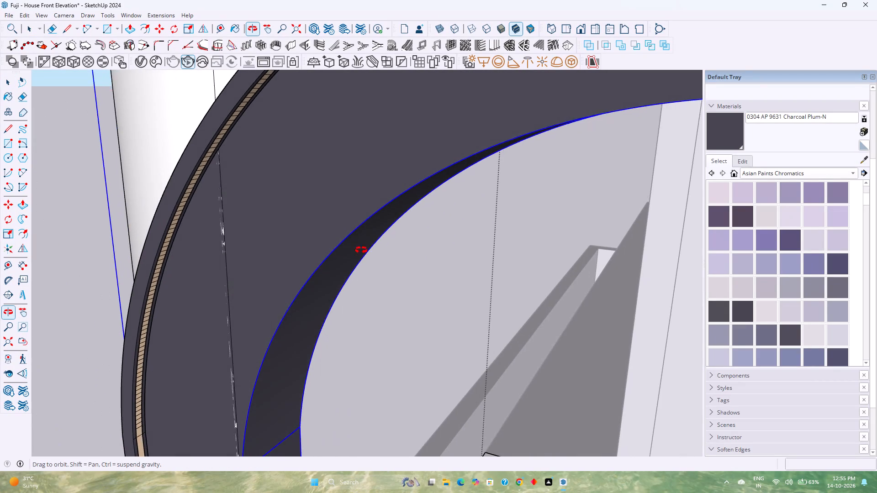
middle_drag(361, 250, 319, 301)
double_click(301, 282)
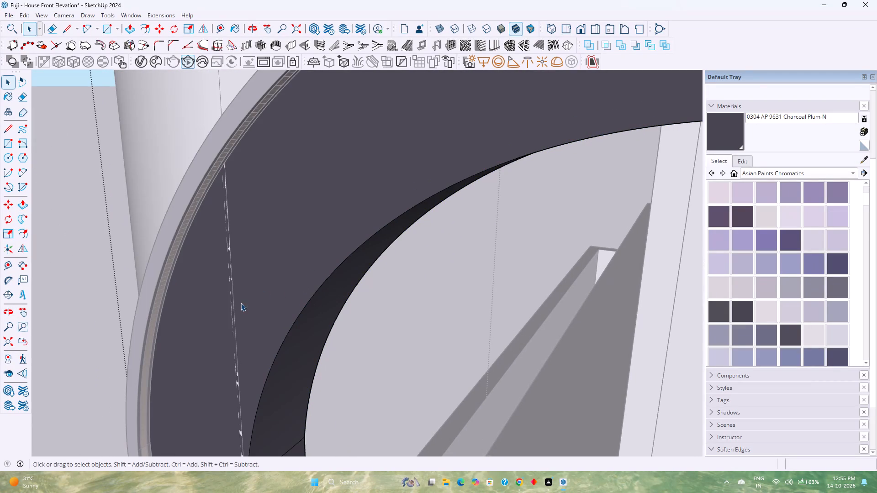
click(236, 307)
click(234, 311)
scroll(234, 311, down, 12)
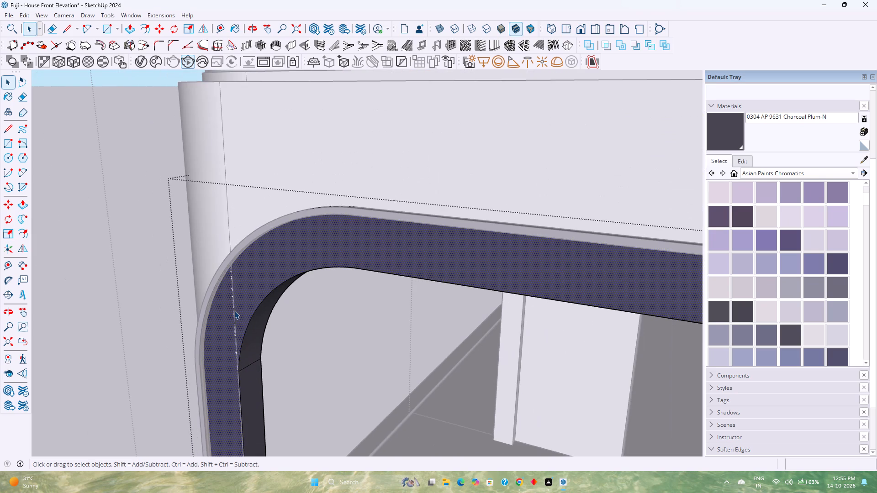
key(Escape)
Select all connected faces of the white balcony wall and soften its edges with a 20-degree angle between normals and smooth normals.
double_click(237, 145)
scroll(237, 145, down, 9)
middle_drag(237, 145, 296, 157)
click(295, 157)
triple_click(295, 157)
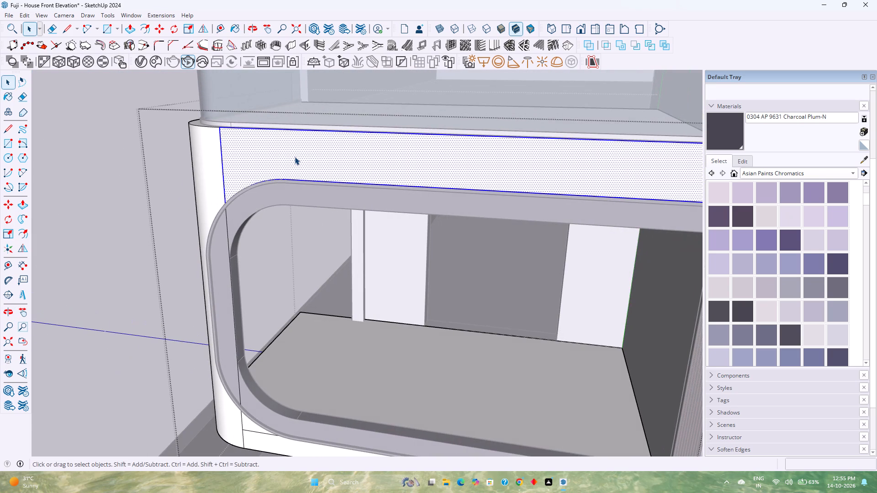
right_click(295, 157)
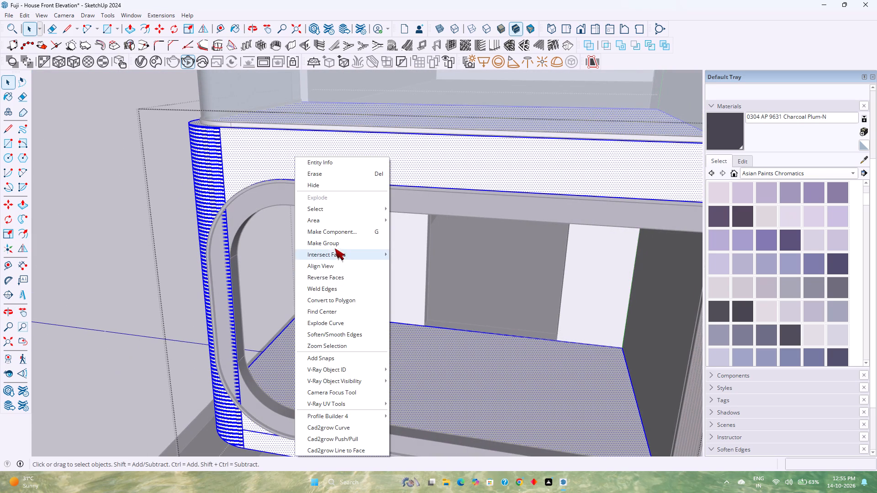
click(343, 337)
key(Escape)
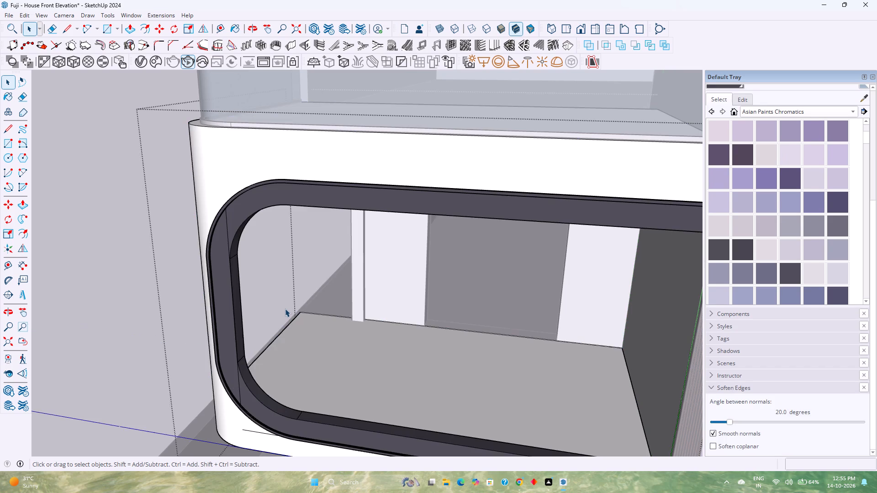
Examine the charcoal frame's lower corner and side edges against the balcony wall from several angles.
middle_drag(285, 309, 262, 310)
scroll(225, 371, up, 8)
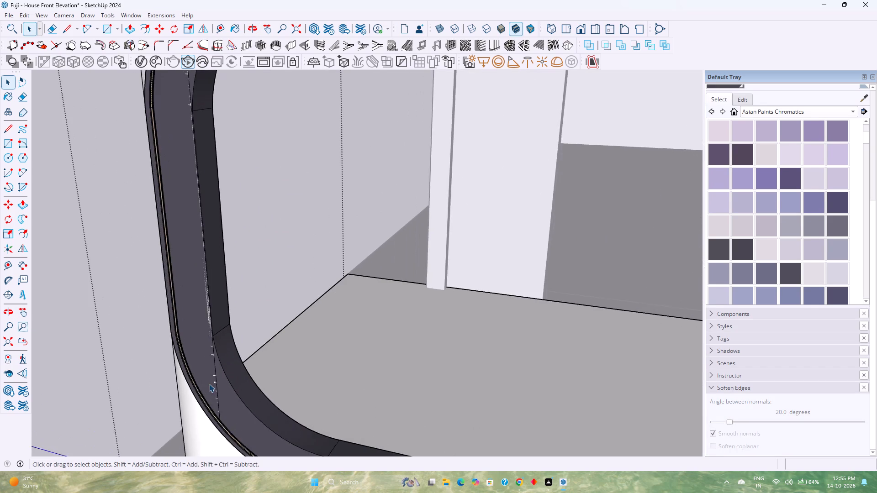
scroll(209, 384, up, 6)
click(214, 366)
scroll(210, 360, down, 10)
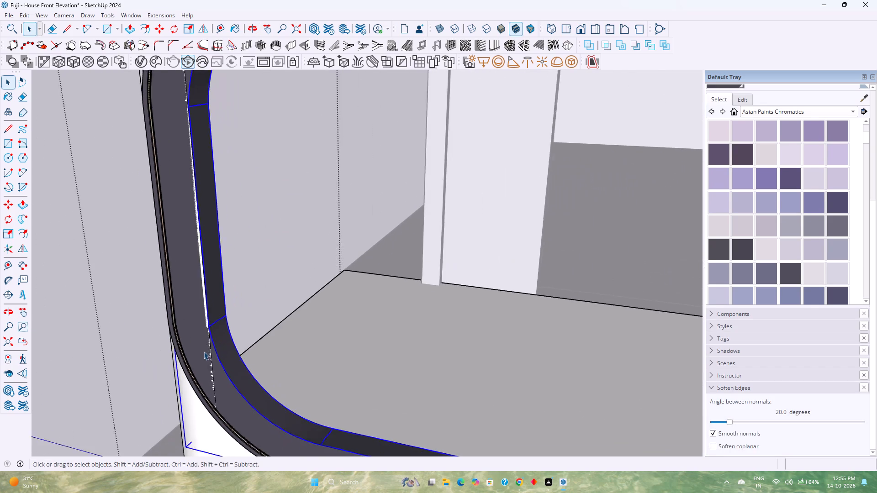
scroll(195, 333, down, 11)
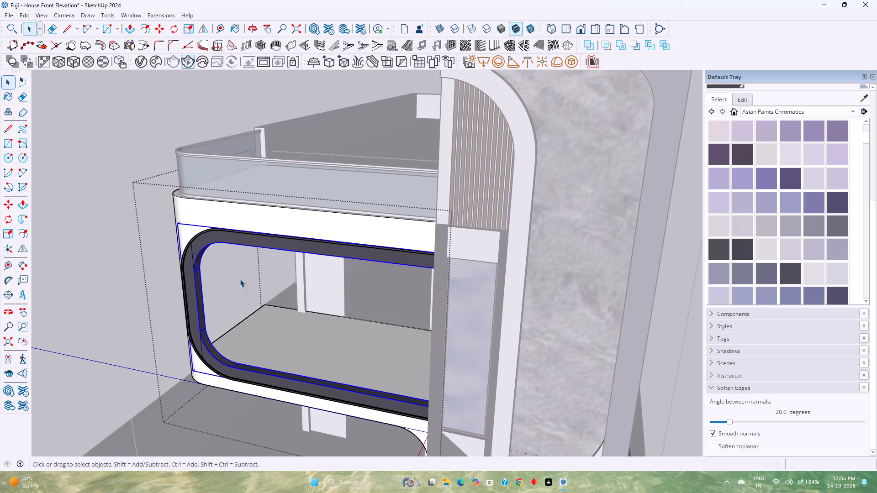
middle_drag(233, 306, 390, 295)
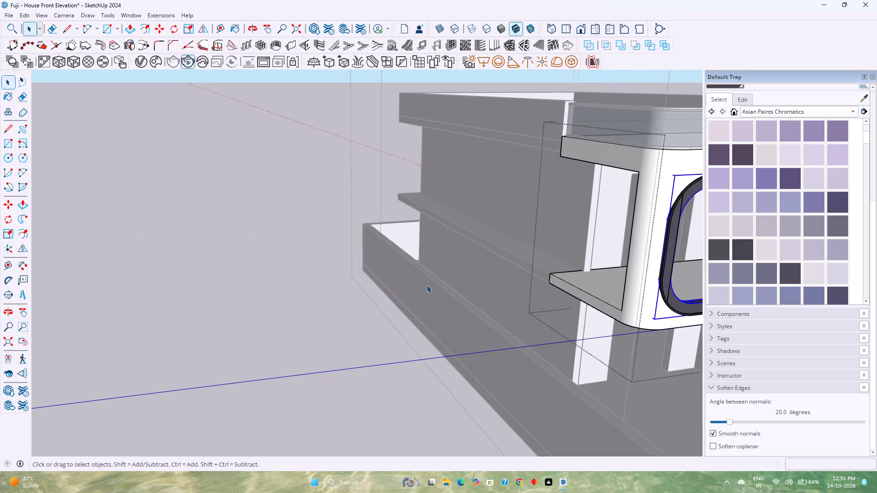
shift+middle_drag(450, 276, 334, 298)
middle_drag(326, 302, 377, 310)
shift+middle_drag(496, 308, 243, 313)
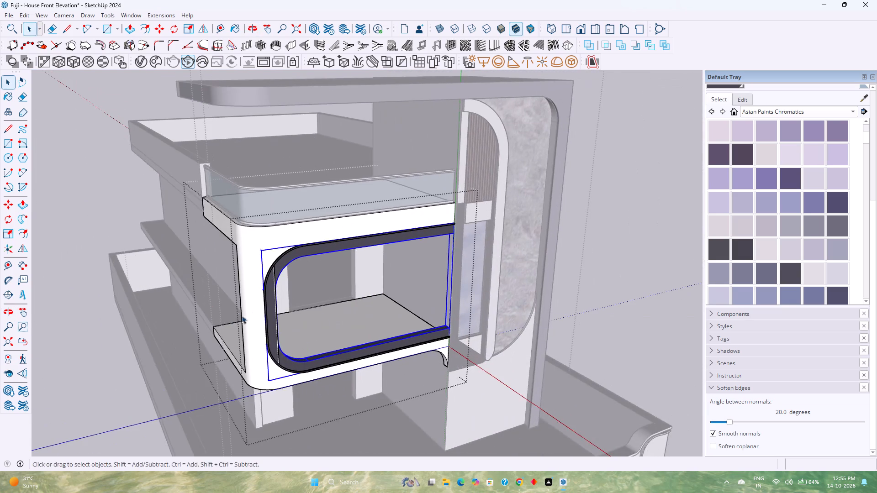
middle_drag(309, 334, 407, 345)
middle_click(407, 345)
shift+scroll(493, 312, up, 4)
scroll(493, 310, up, 2)
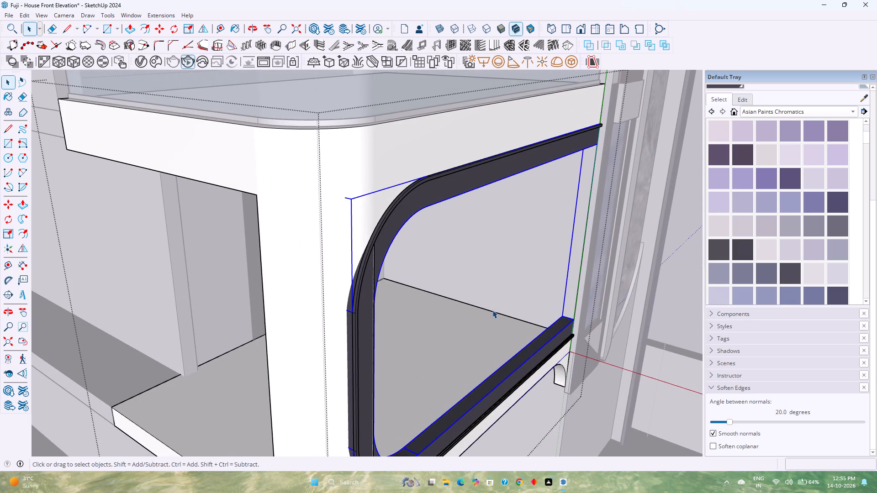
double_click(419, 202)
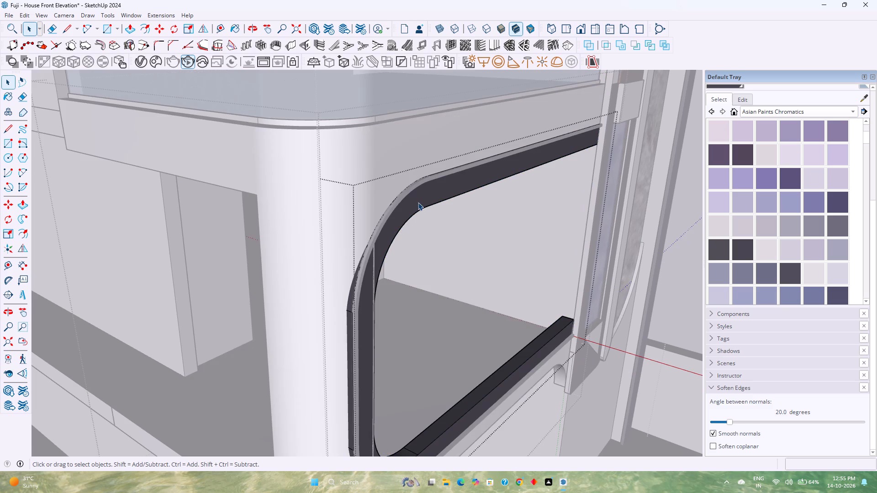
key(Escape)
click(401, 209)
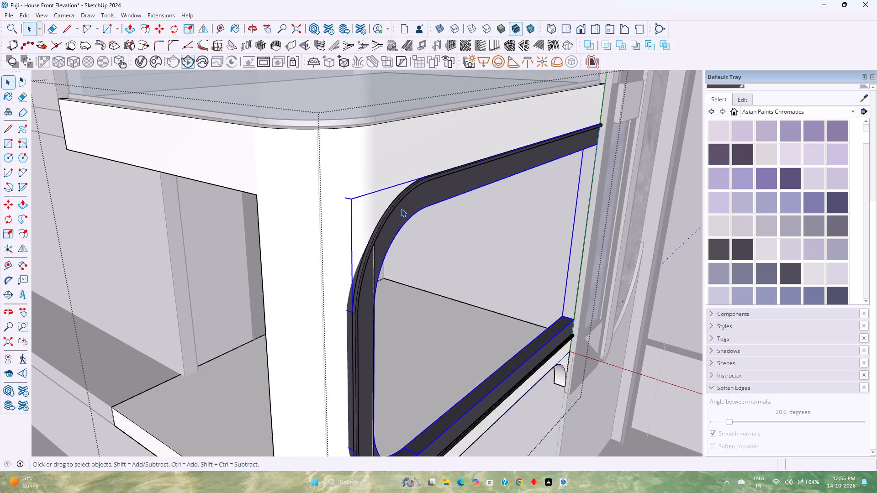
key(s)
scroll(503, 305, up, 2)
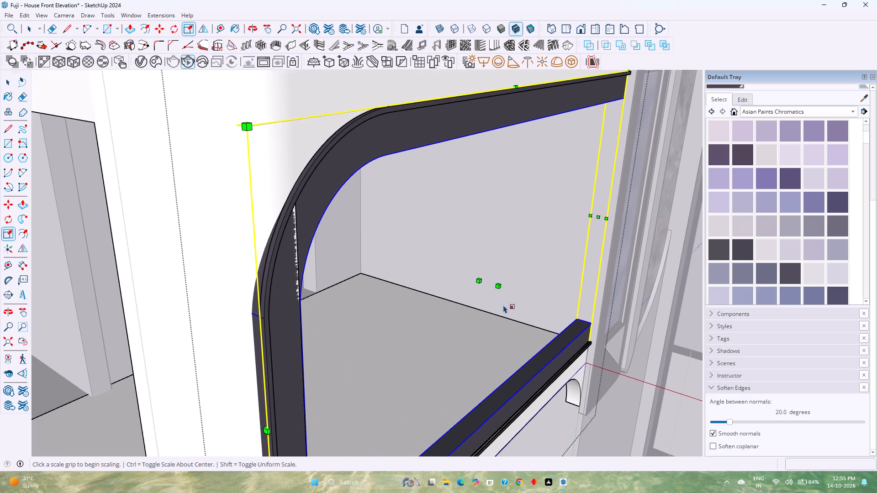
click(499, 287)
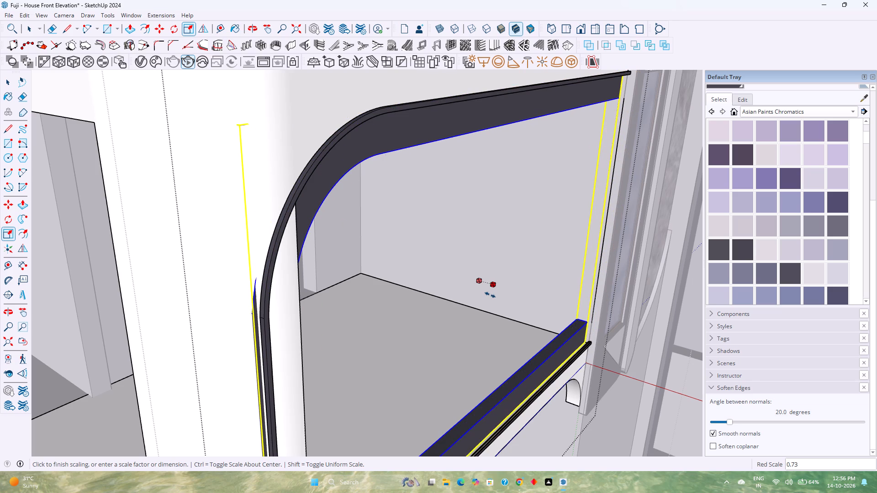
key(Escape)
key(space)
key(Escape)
Open the balcony group and combine the two charcoal frame pieces around the opening into one group.
click(274, 322)
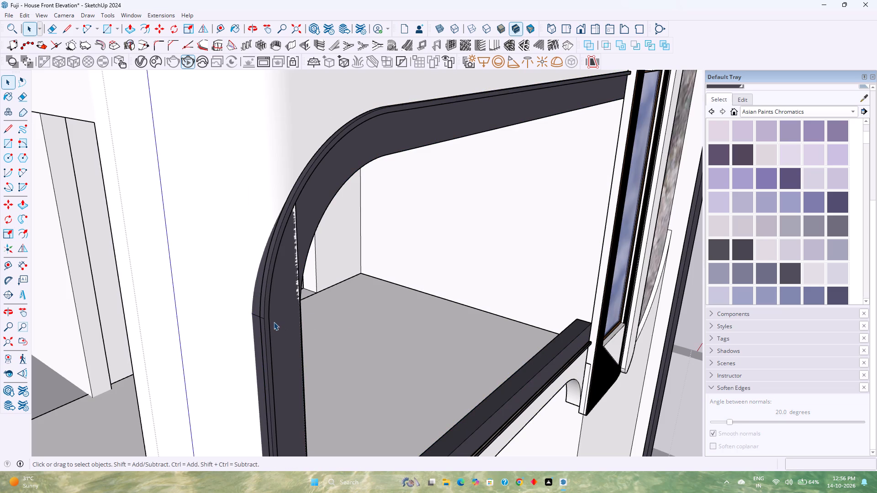
click(274, 322)
click(274, 322)
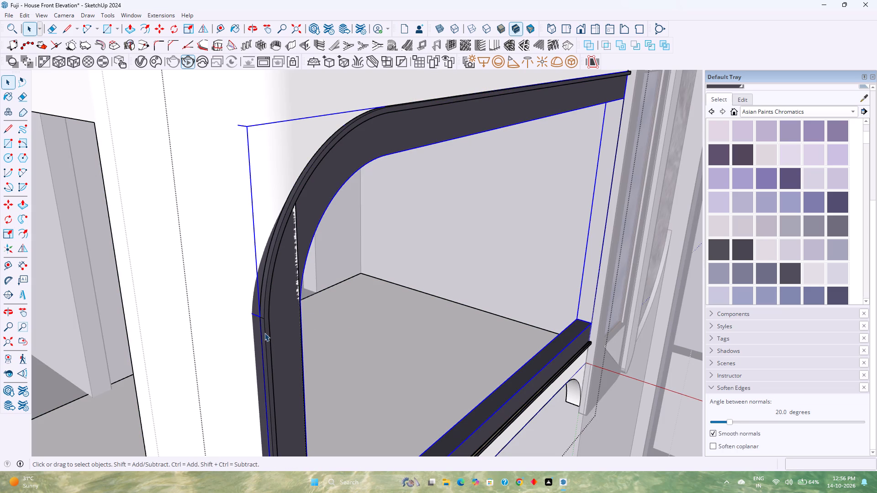
ctrl+click(267, 331)
right_click(267, 331)
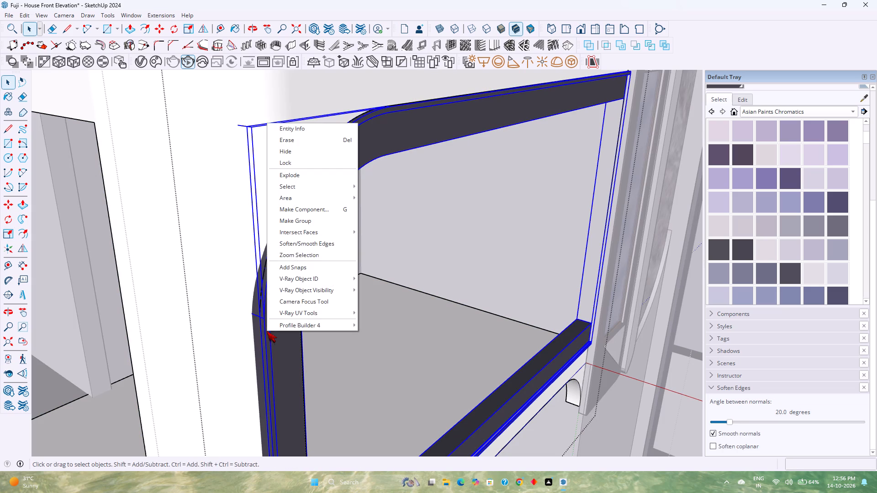
click(306, 224)
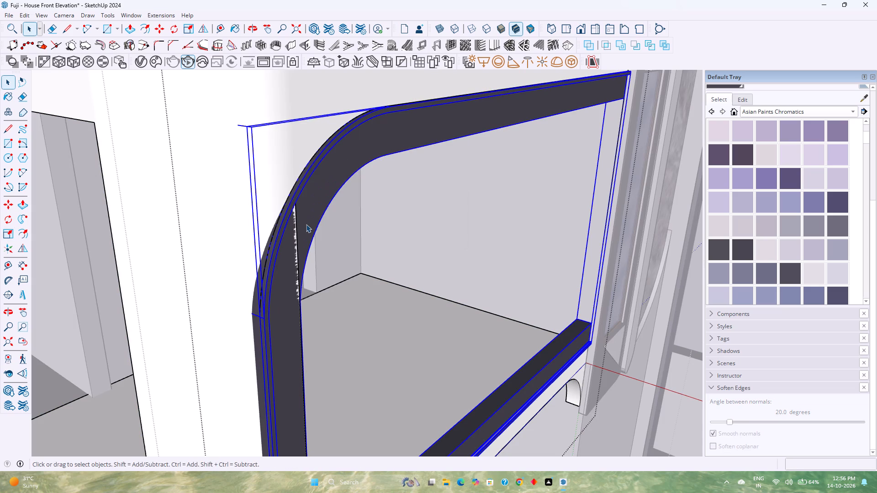
Scale the grouped charcoal frame by about 1.04 along the red axis and close the balcony group.
key(s)
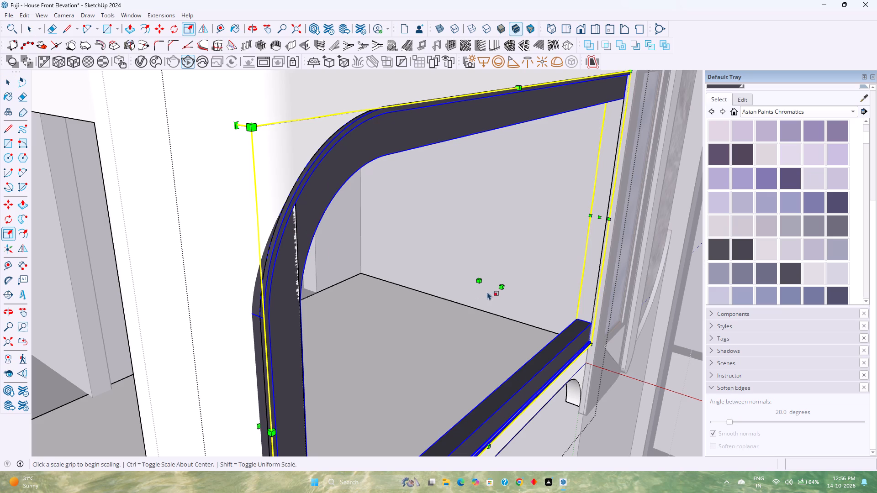
click(502, 289)
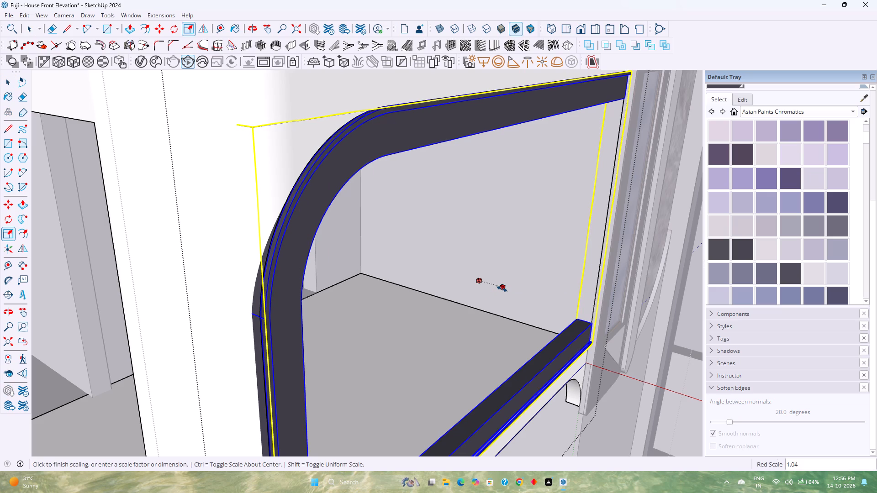
click(502, 289)
key(space)
key(Escape)
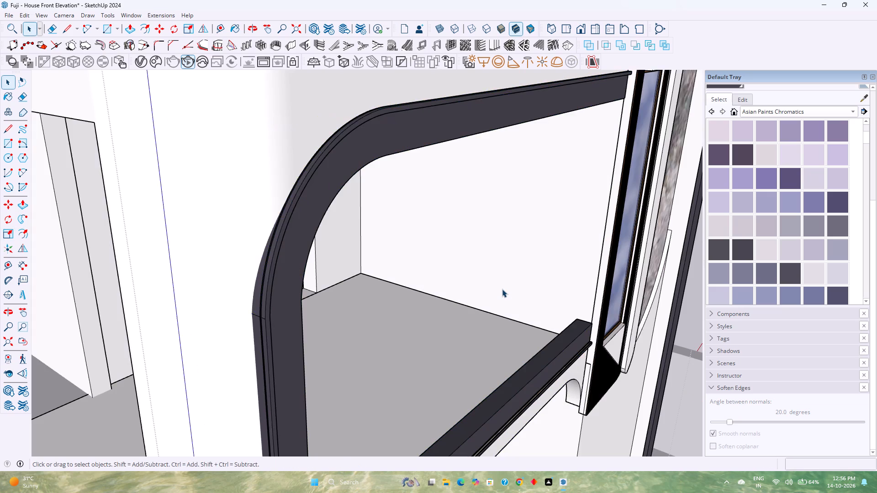
Inspect the scaled charcoal frame around the balcony opening from the front and side, and close the enclosing group.
scroll(502, 289, down, 2)
middle_drag(502, 289, 199, 298)
middle_drag(195, 298, 175, 298)
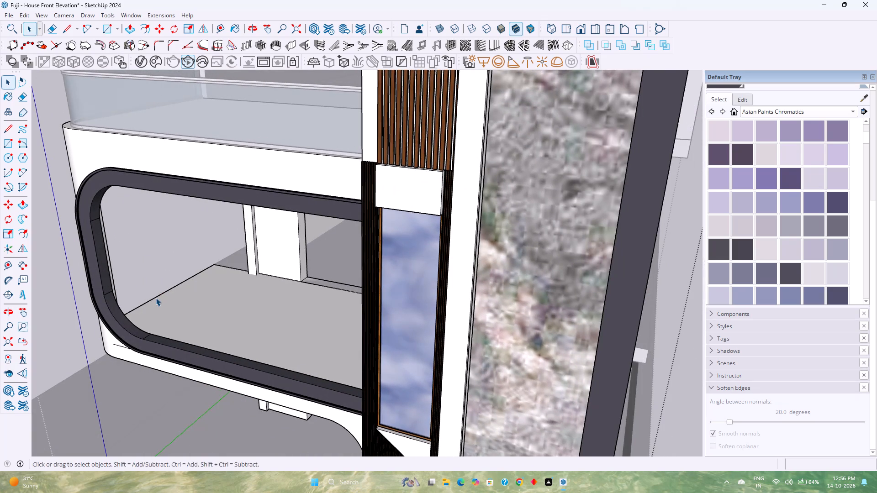
shift+middle_drag(156, 298, 306, 331)
scroll(305, 310, up, 2)
shift+middle_drag(309, 307, 262, 325)
scroll(262, 325, down, 5)
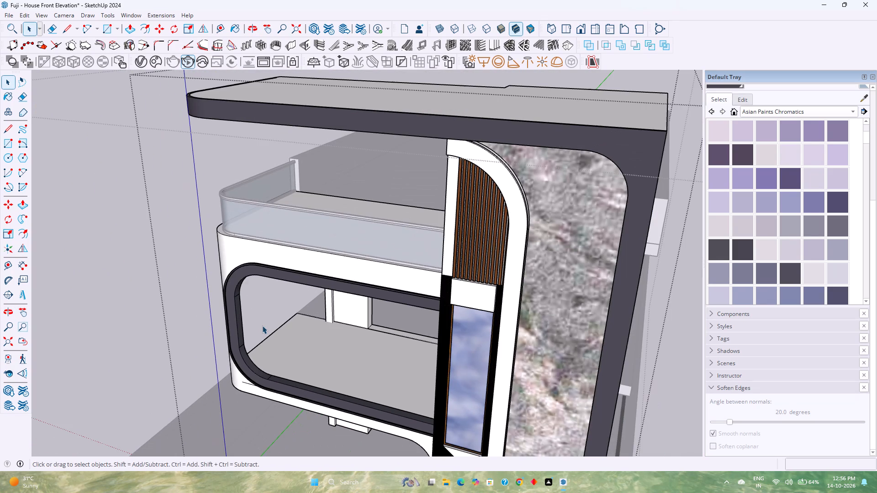
key(Escape)
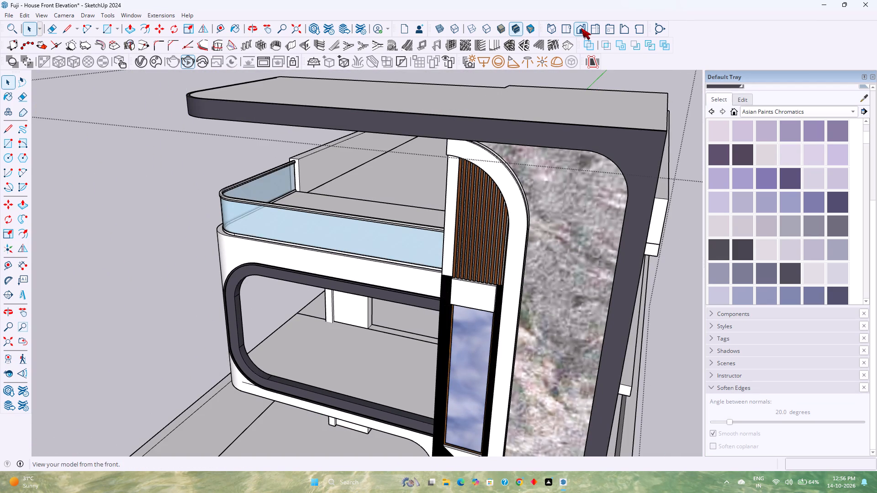
Set the model to the front view, frame the whole elevation, and save the file.
click(581, 28)
scroll(437, 246, down, 12)
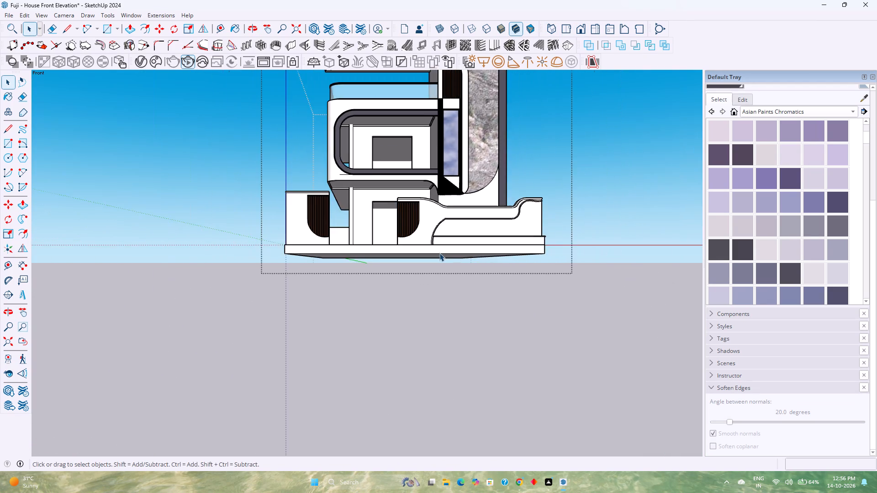
shift+middle_drag(439, 254, 412, 402)
scroll(406, 381, up, 3)
shift+middle_drag(407, 377, 398, 385)
key(ctrl+s)
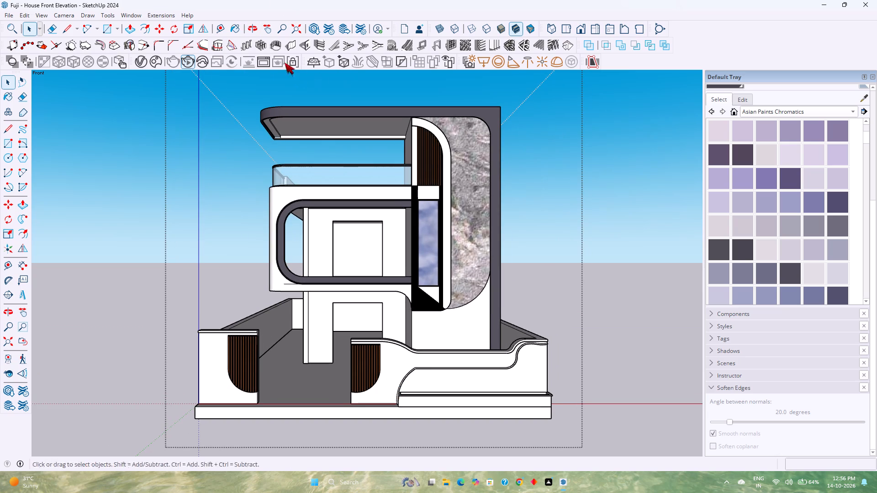
Restart the V-Ray render of the front elevation and inspect the balcony frame in the rendered image.
click(186, 64)
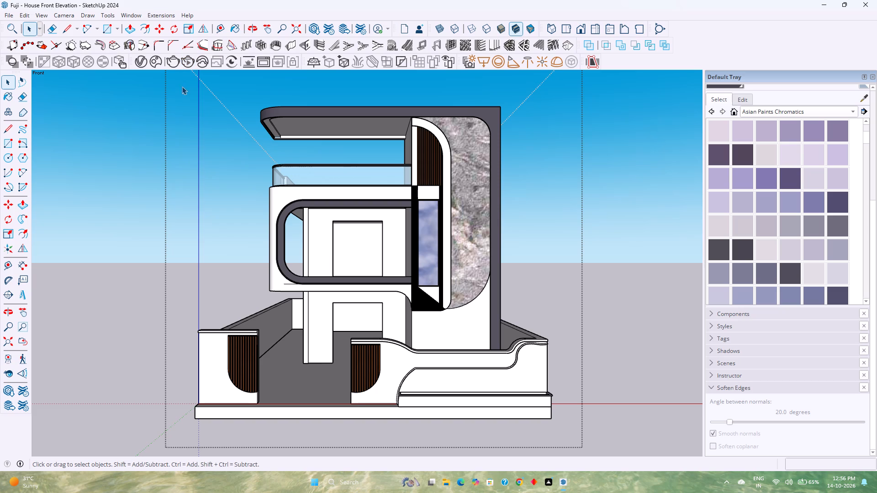
click(190, 65)
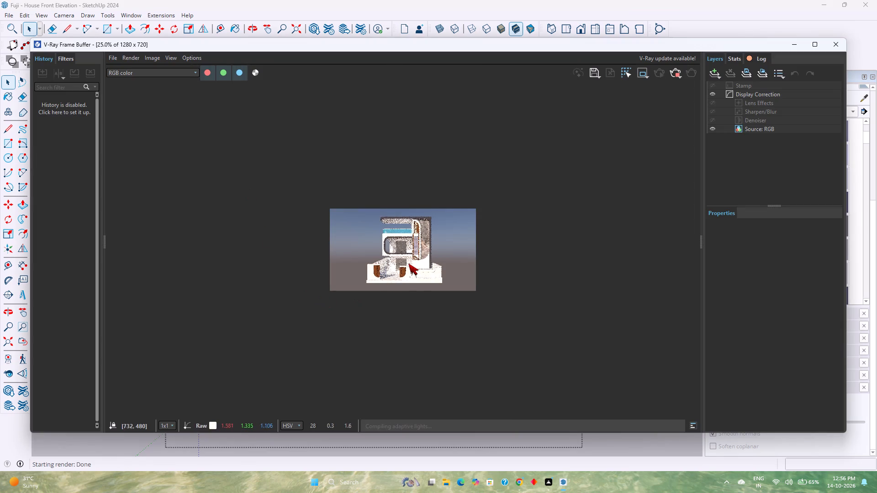
scroll(420, 257, up, 3)
scroll(420, 257, down, 1)
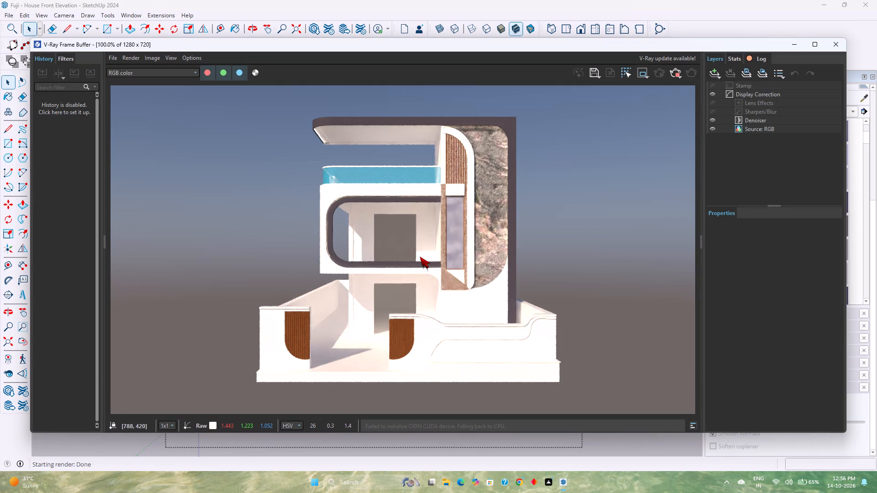
scroll(420, 257, up, 1)
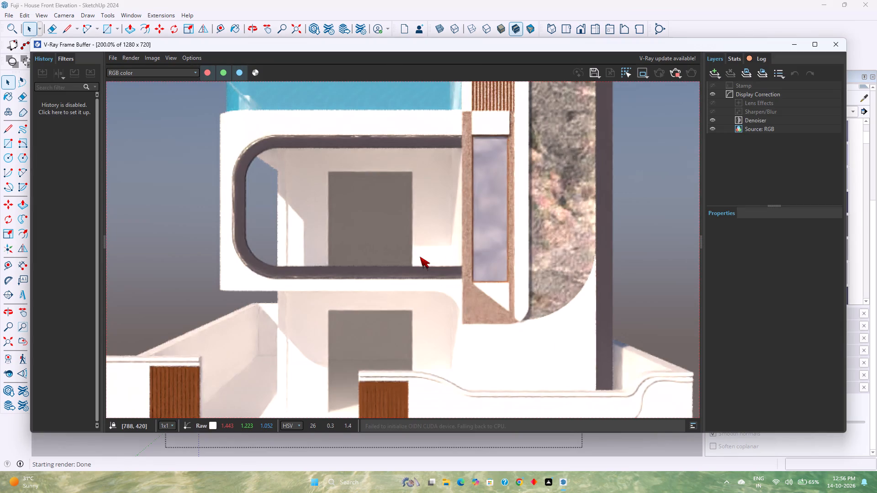
scroll(420, 257, down, 1)
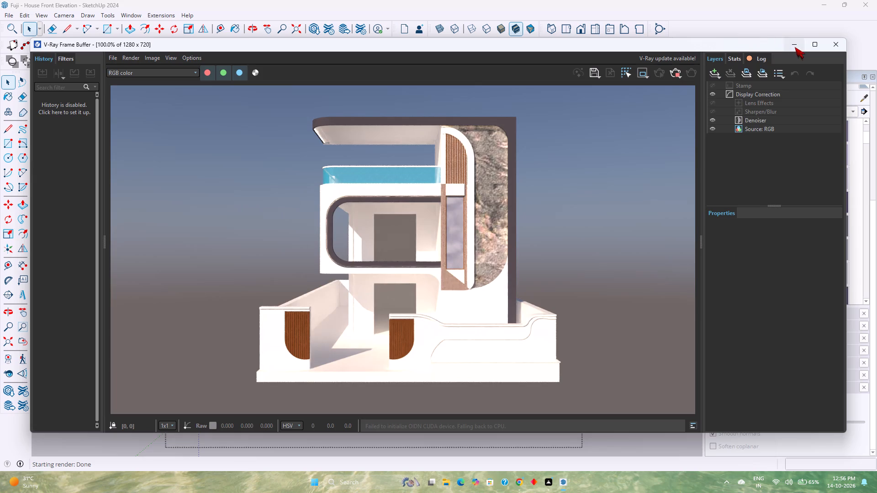
Put away the V-Ray frame buffer and save the house elevation model.
click(795, 47)
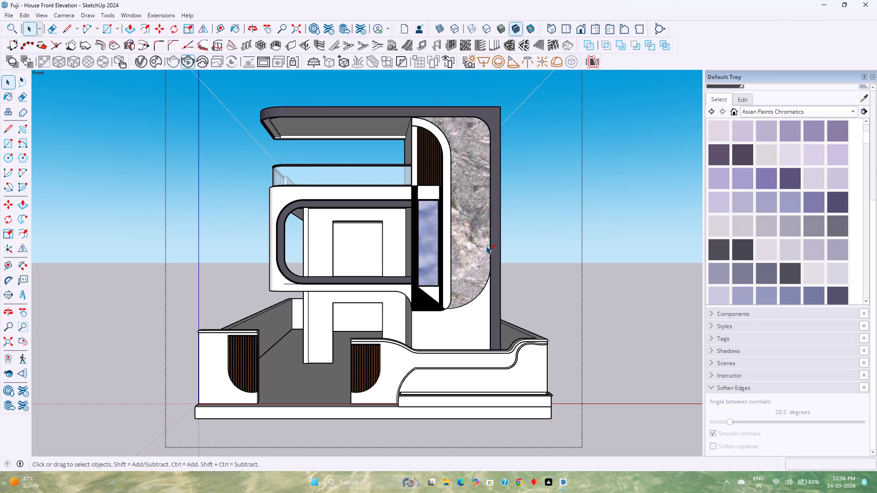
key(ctrl+s)
Open the main building group for editing and set the front view to examine its balcony, window strip and stone wall.
key(space)
middle_drag(604, 335, 577, 389)
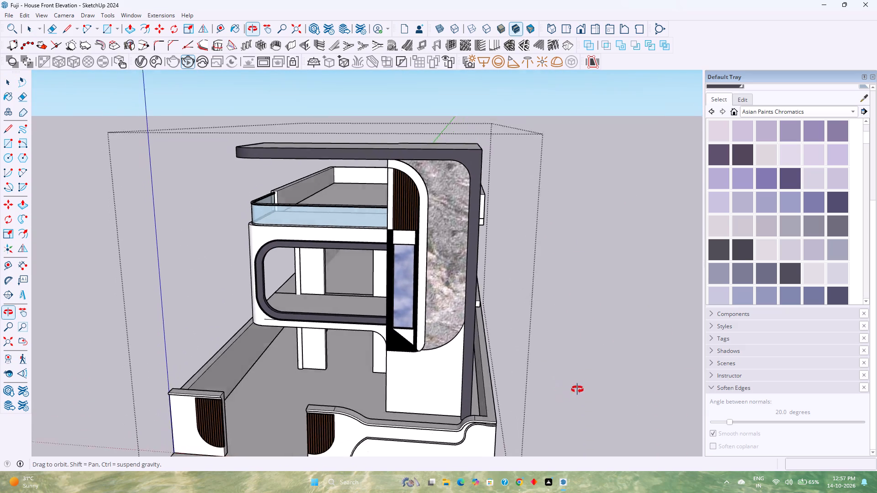
middle_drag(577, 389, 581, 386)
click(458, 366)
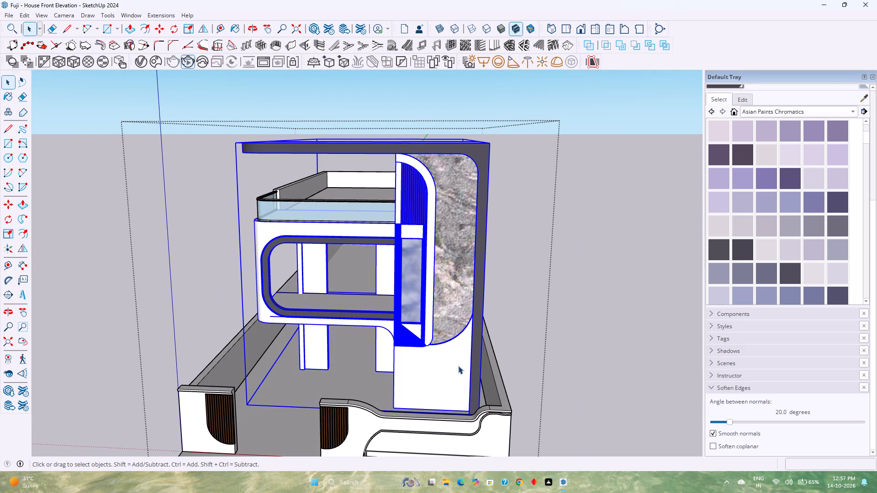
double_click(458, 366)
scroll(458, 366, up, 3)
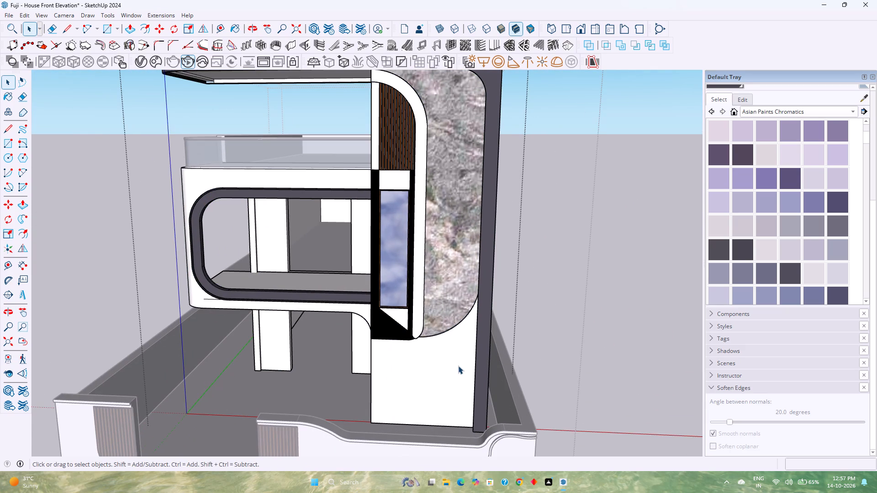
scroll(300, 276, down, 2)
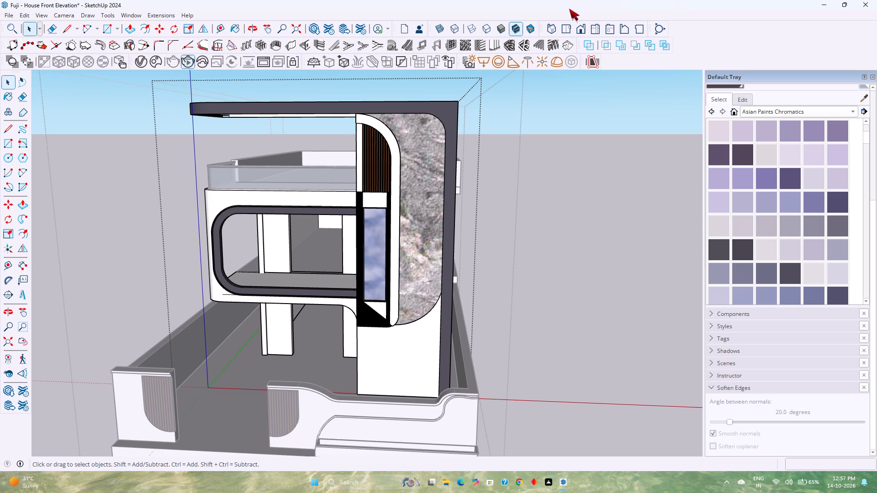
click(580, 28)
scroll(489, 174, up, 1)
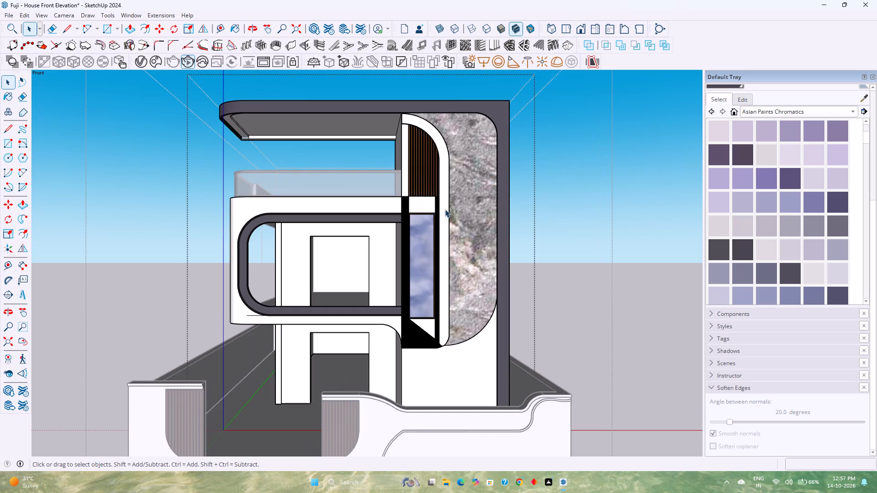
middle_drag(440, 194, 438, 176)
middle_click(438, 176)
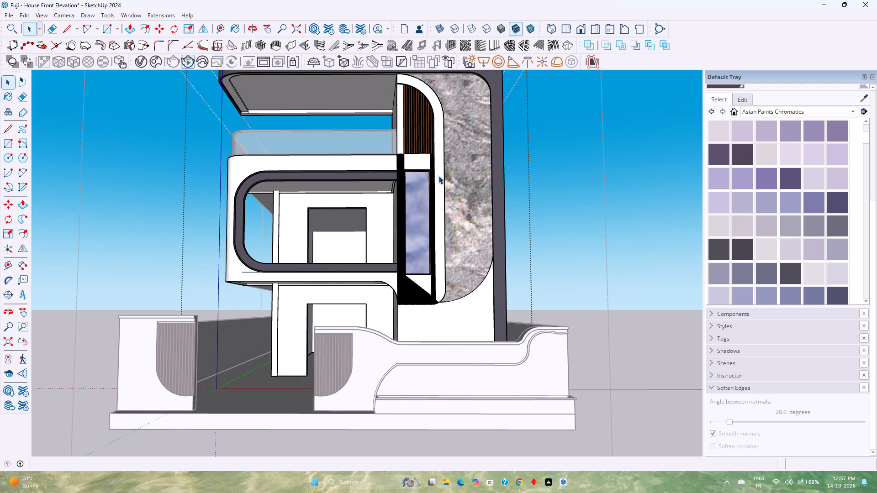